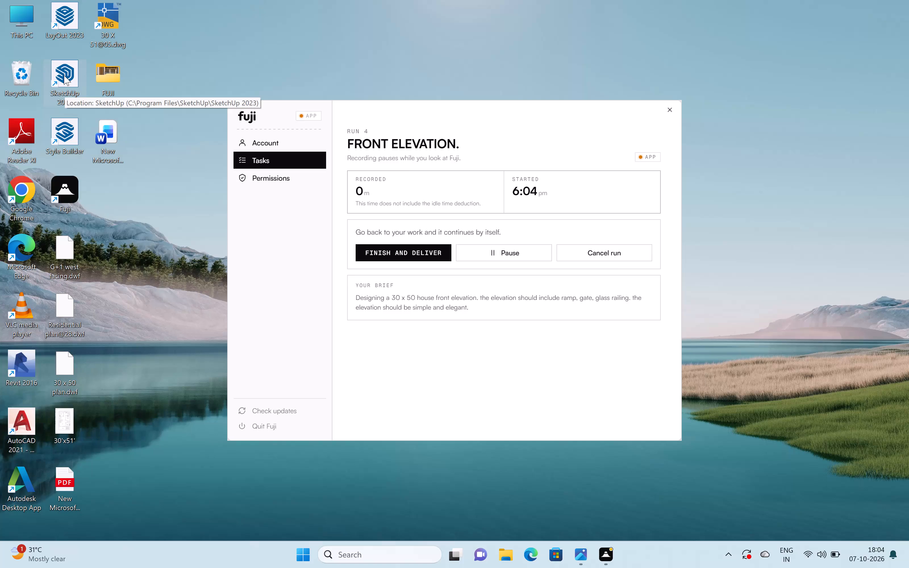
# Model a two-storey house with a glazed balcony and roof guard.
# Launch SketchUp 2023 from the desktop to start work on the house front elevation.
pyautogui.doubleClick(64, 72)
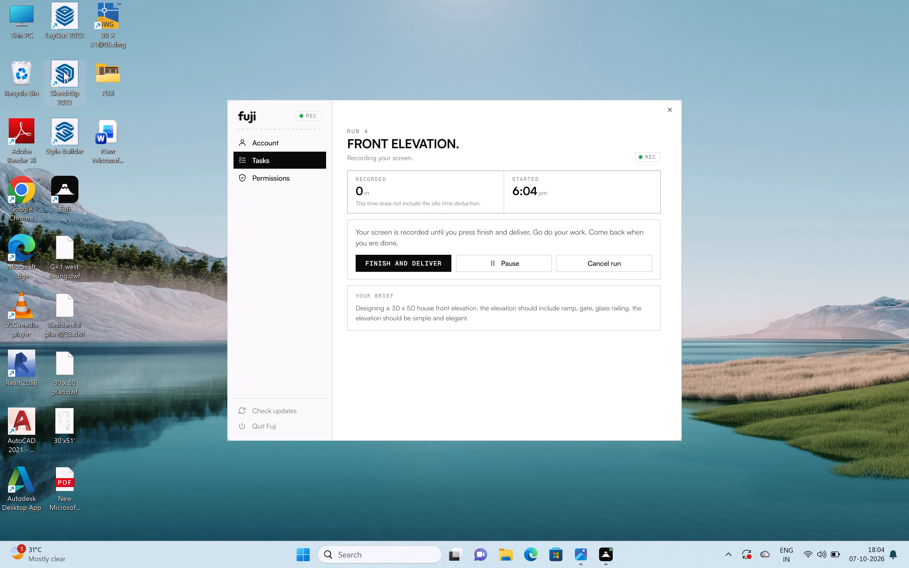
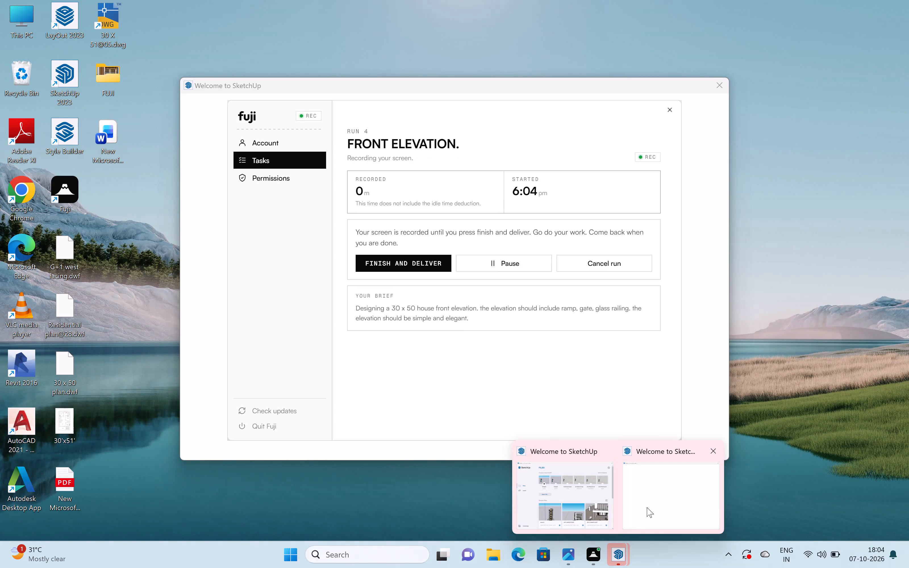
# Switch to the second of the two open SketchUp welcome windows.
pyautogui.click(647, 507)
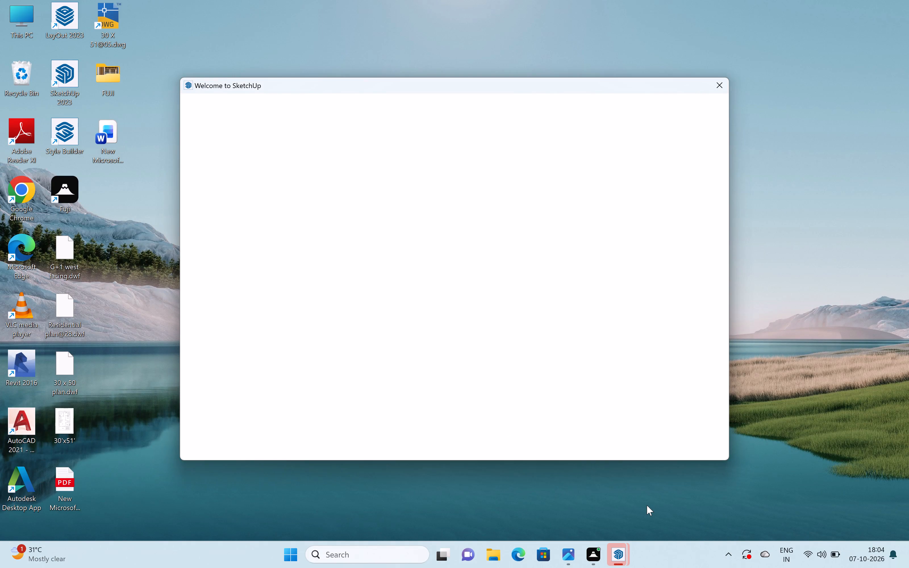
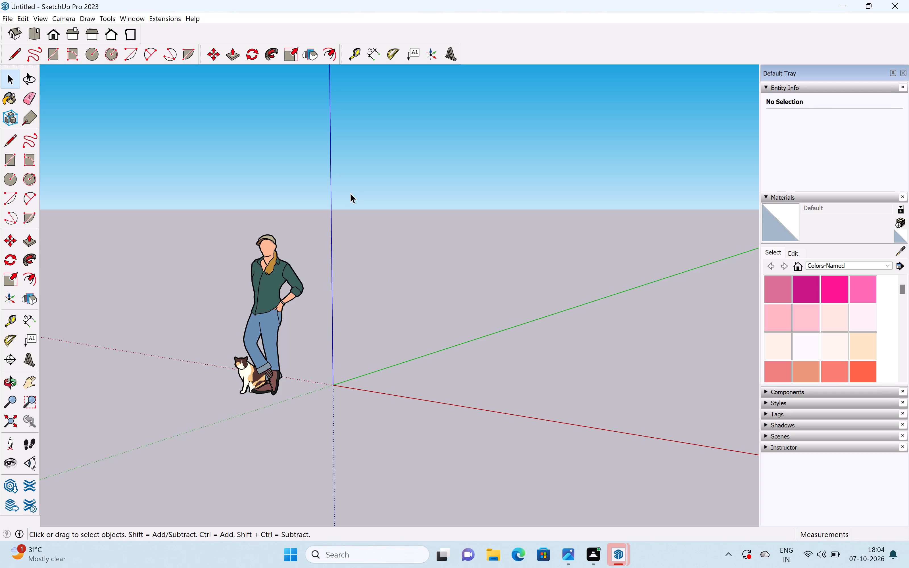
# Delete the default scale figure with the cat from the model.
pyautogui.scroll(-2, 353, 310)
pyautogui.moveTo(349, 318); pyautogui.dragTo(471, 304, button='middle')
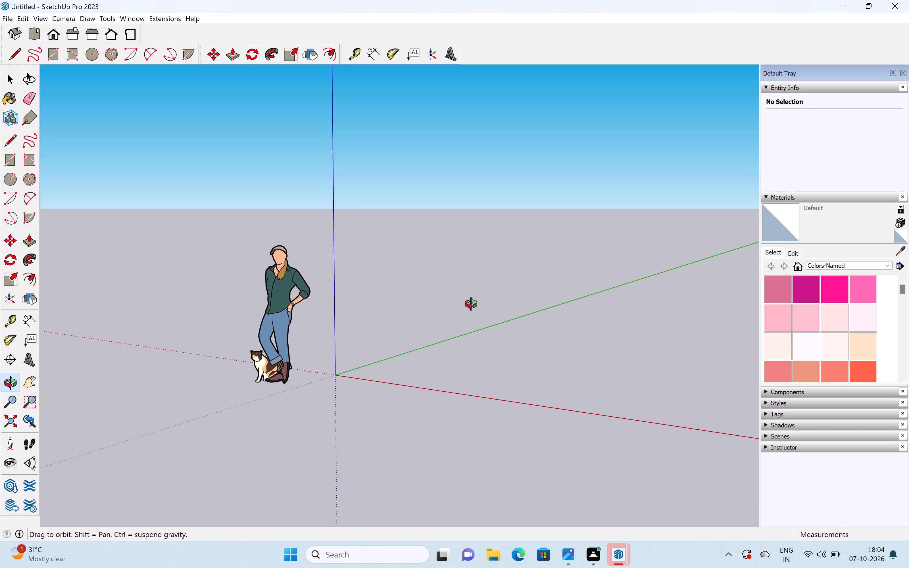
pyautogui.moveTo(471, 304); pyautogui.dragTo(492, 300, button='middle')
pyautogui.moveTo(201, 218); pyautogui.dragTo(338, 418)
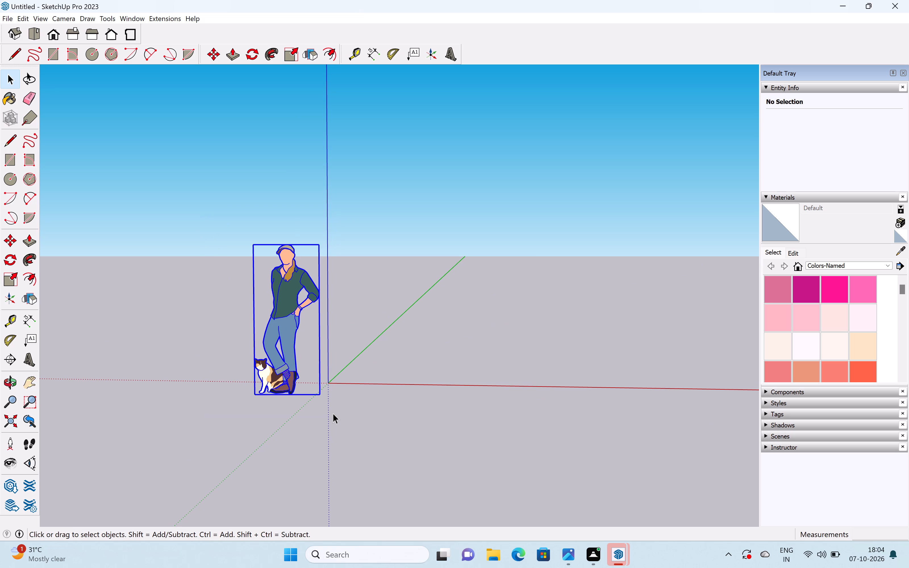
pyautogui.press('Delete')
# Draw a 30' by 50' rectangle flat on the ground plane as the house footprint.
pyautogui.press('r')
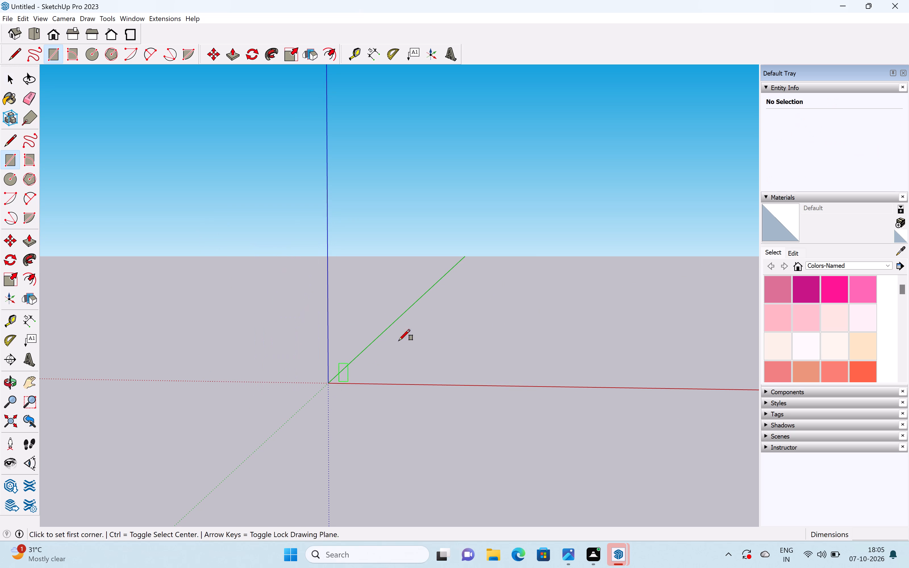
pyautogui.press('Up')
pyautogui.moveTo(441, 310); pyautogui.dragTo(440, 313)
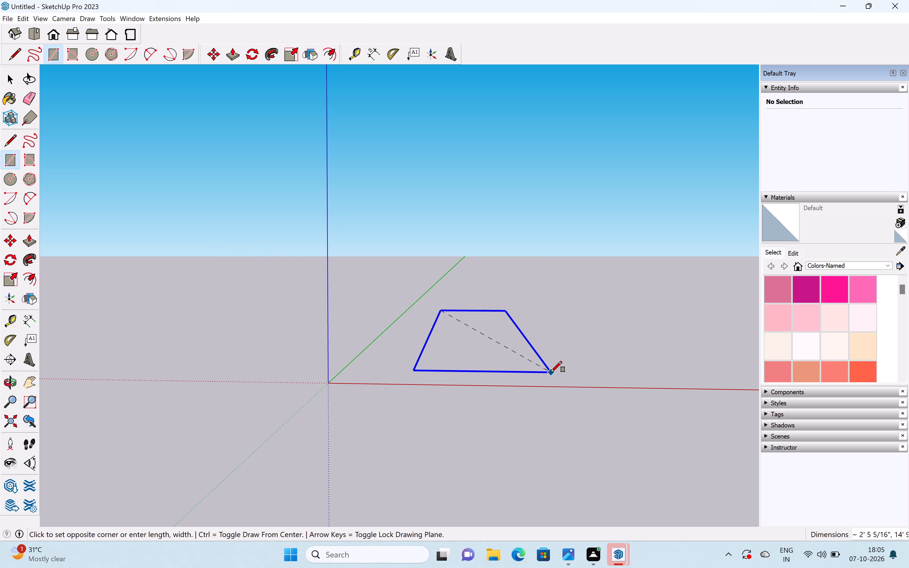
pyautogui.write('30')
pyautogui.write("',50'")
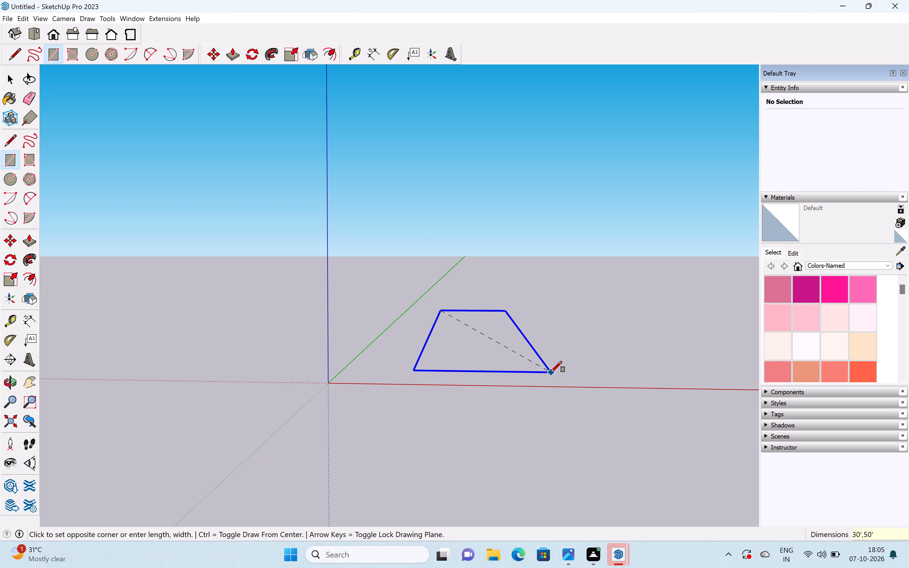
pyautogui.press('Return')
pyautogui.scroll(-4, 549, 350)
pyautogui.scroll(-4, 549, 378)
pyautogui.press('space')
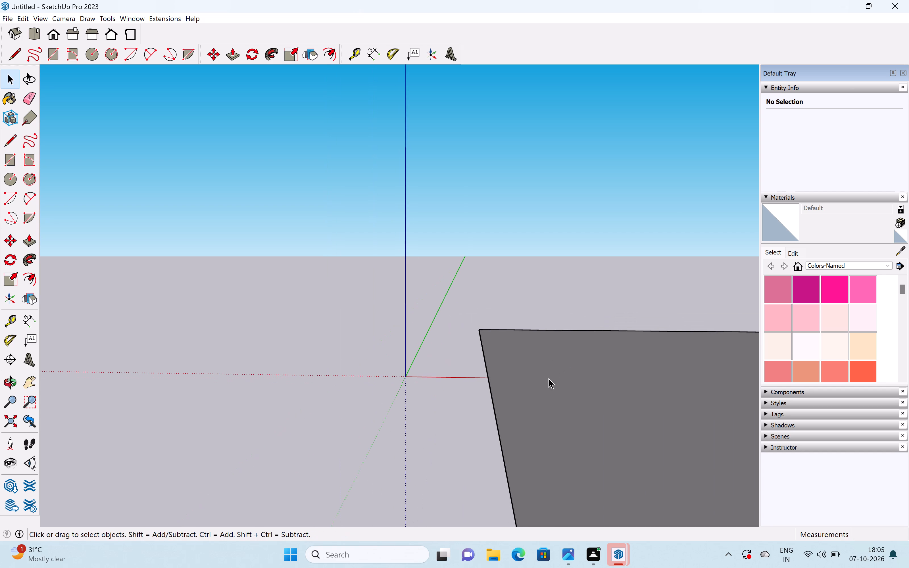
# Move the whole footprint rectangle back behind the red axis, beside the green axis, and deselect it.
pyautogui.scroll(-8, 549, 378)
pyautogui.moveTo(551, 373); pyautogui.dragTo(510, 375, button='middle')
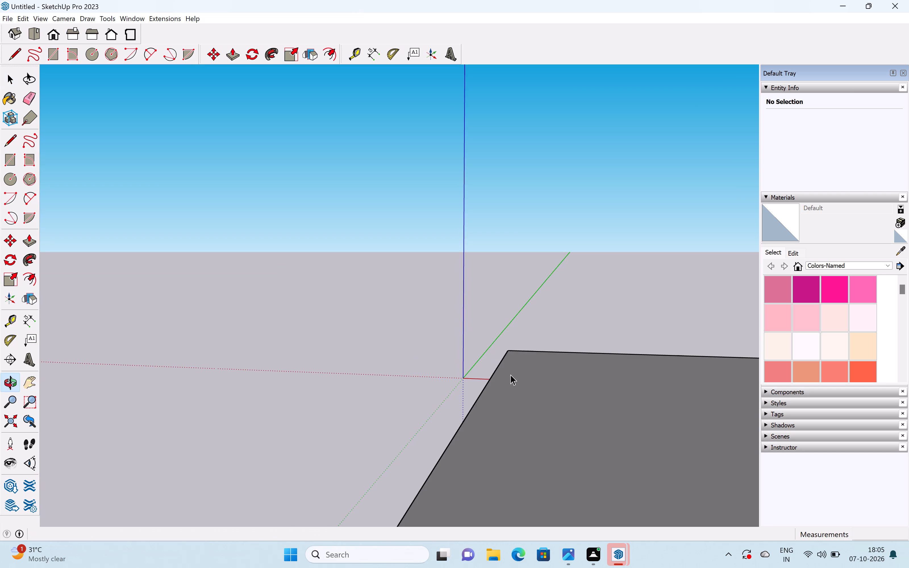
pyautogui.keyDown('shift'); pyautogui.moveTo(513, 373); pyautogui.dragTo(445, 296, button='middle'); pyautogui.keyUp('shift')
pyautogui.scroll(-6, 454, 301)
pyautogui.moveTo(466, 311); pyautogui.dragTo(482, 404, button='middle')
pyautogui.moveTo(361, 183); pyautogui.dragTo(699, 425)
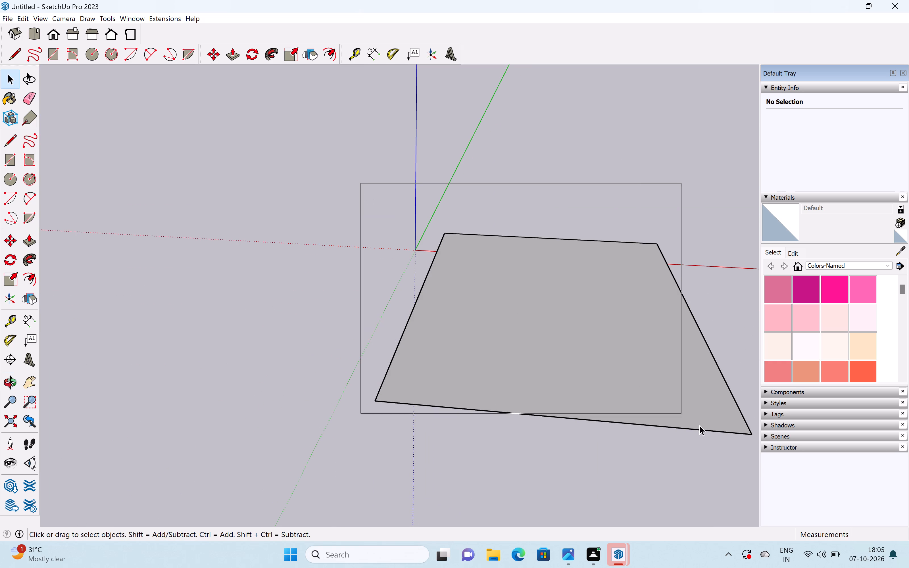
pyautogui.moveTo(699, 425); pyautogui.dragTo(763, 458)
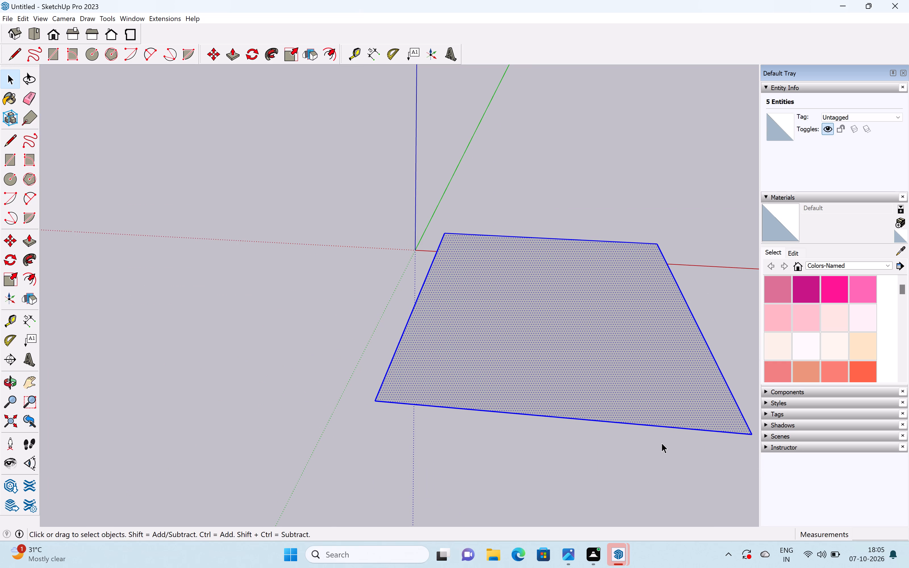
pyautogui.press('m')
pyautogui.press('Return')
pyautogui.moveTo(602, 387); pyautogui.dragTo(599, 381)
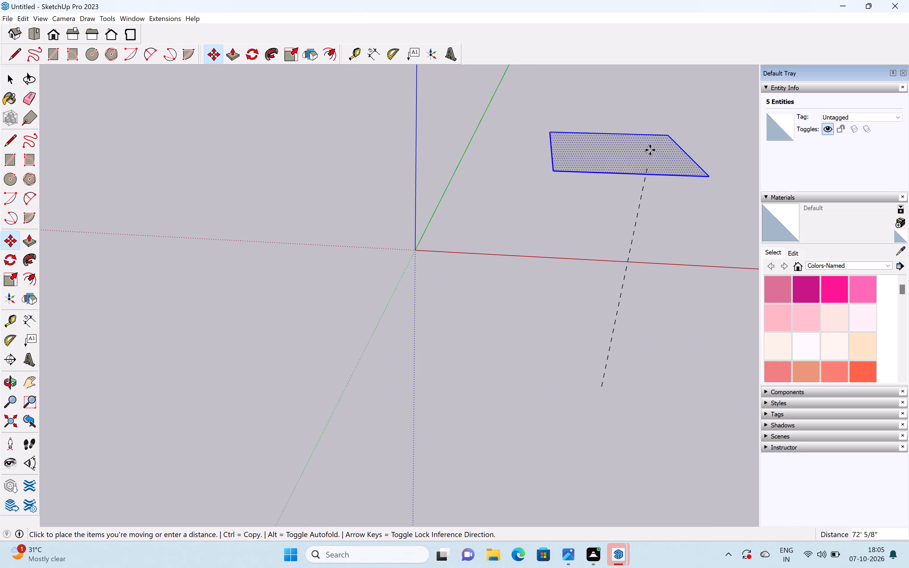
pyautogui.scroll(-1, 650, 149)
pyautogui.moveTo(650, 149); pyautogui.dragTo(558, 323, button='middle')
pyautogui.scroll(-2, 557, 330)
pyautogui.moveTo(506, 399); pyautogui.dragTo(624, 359, button='middle')
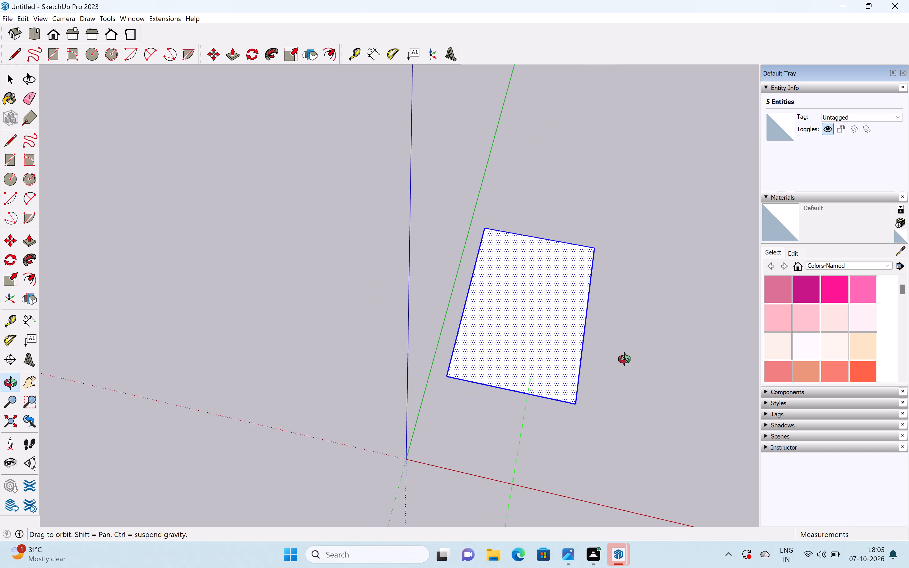
pyautogui.moveTo(624, 359); pyautogui.dragTo(646, 354, button='middle')
pyautogui.keyDown('shift'); pyautogui.moveTo(612, 353); pyautogui.dragTo(476, 355, button='middle'); pyautogui.keyUp('shift')
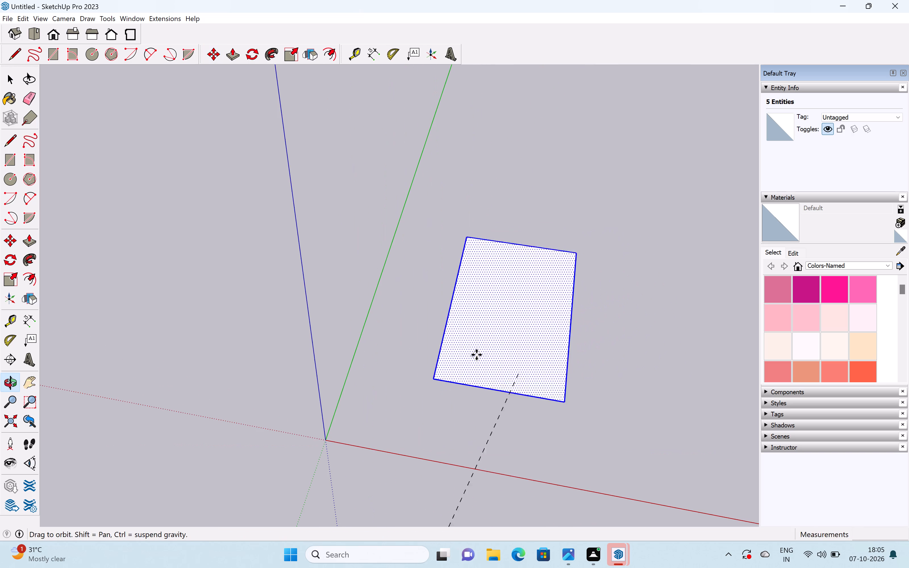
pyautogui.keyDown('shift'); pyautogui.moveTo(476, 355); pyautogui.dragTo(477, 355, button='middle'); pyautogui.keyUp('shift')
pyautogui.click(503, 380)
pyautogui.press('space')
pyautogui.moveTo(476, 412); pyautogui.dragTo(496, 321, button='middle')
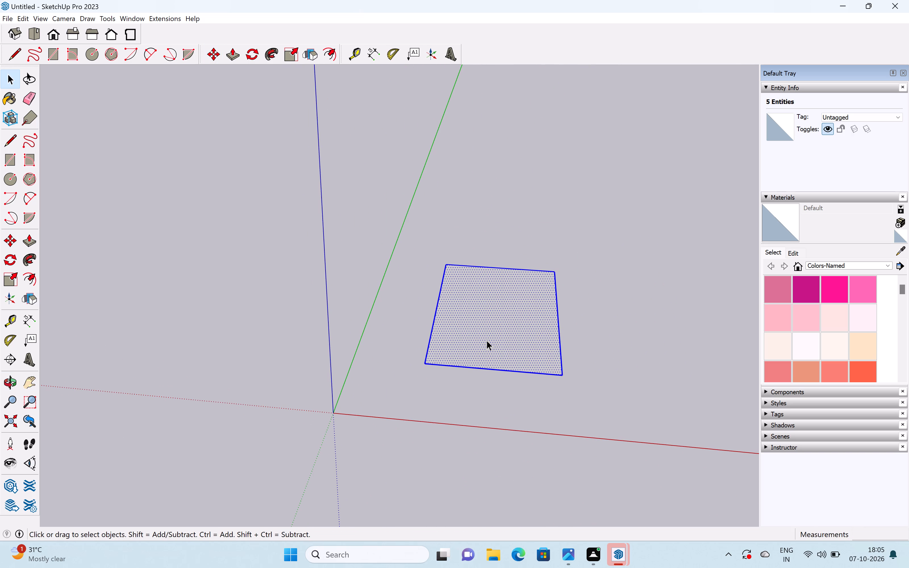
pyautogui.press('Escape')
pyautogui.press('space')
pyautogui.click(641, 342)
# Make a group from the footprint face and its edges.
pyautogui.scroll(2, 562, 357)
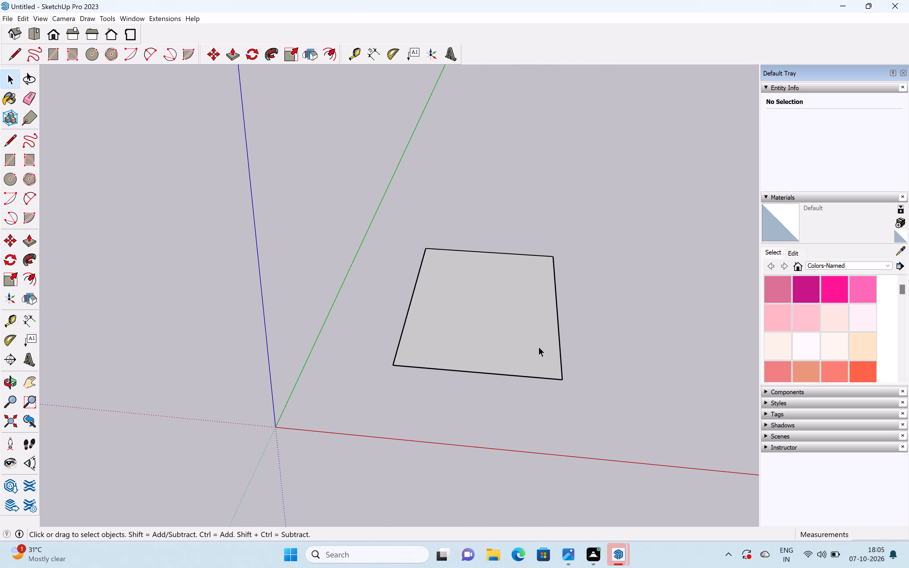
pyautogui.tripleClick(539, 347)
pyautogui.click(539, 346)
pyautogui.rightClick(535, 344)
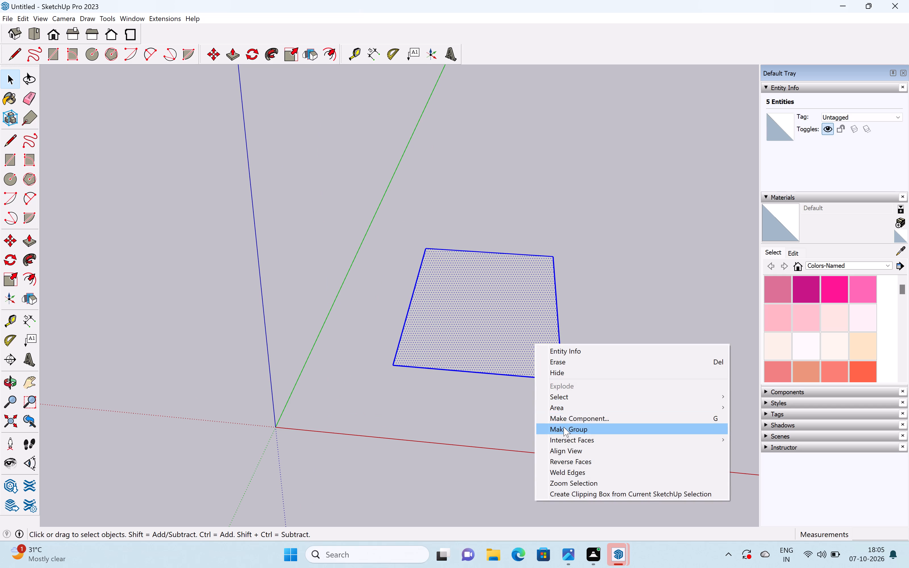
pyautogui.click(564, 427)
# Inside the group, Push/Pull the footprint face up 10' to form the ground-floor storey.
pyautogui.doubleClick(527, 375)
pyautogui.press('p')
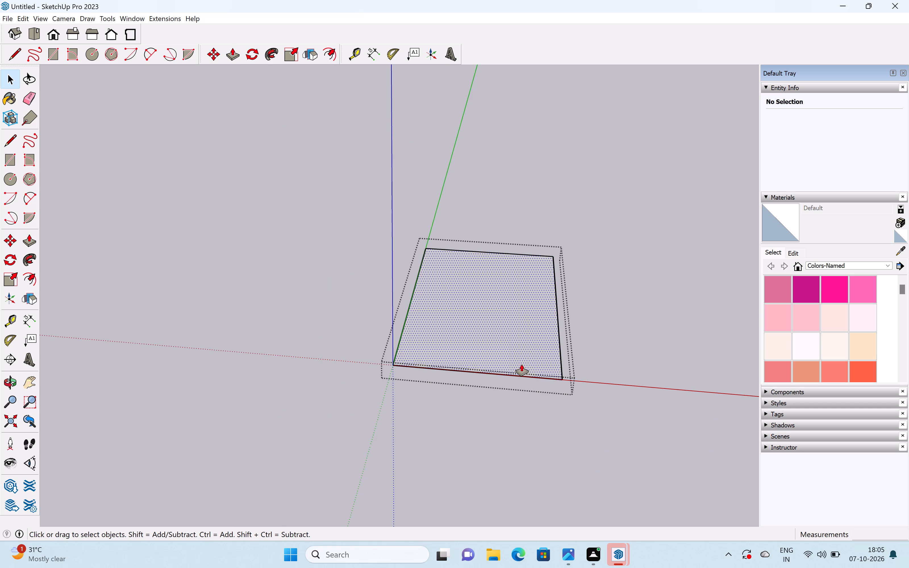
pyautogui.moveTo(526, 342); pyautogui.dragTo(552, 222)
pyautogui.write("10'")
pyautogui.press('Return')
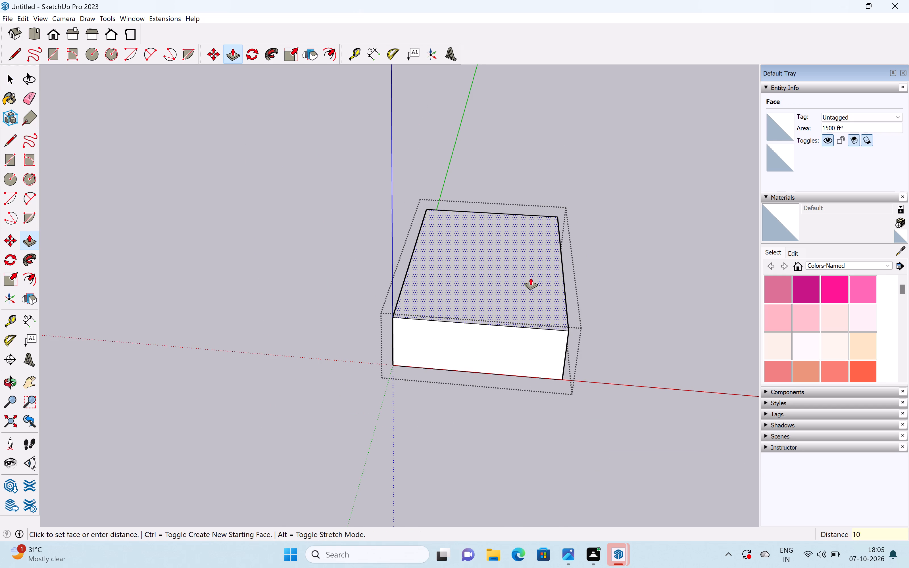
# Pull a new starting face 6" up from the top of the ground storey as the floor slab.
pyautogui.scroll(2, 529, 280)
pyautogui.click(516, 312)
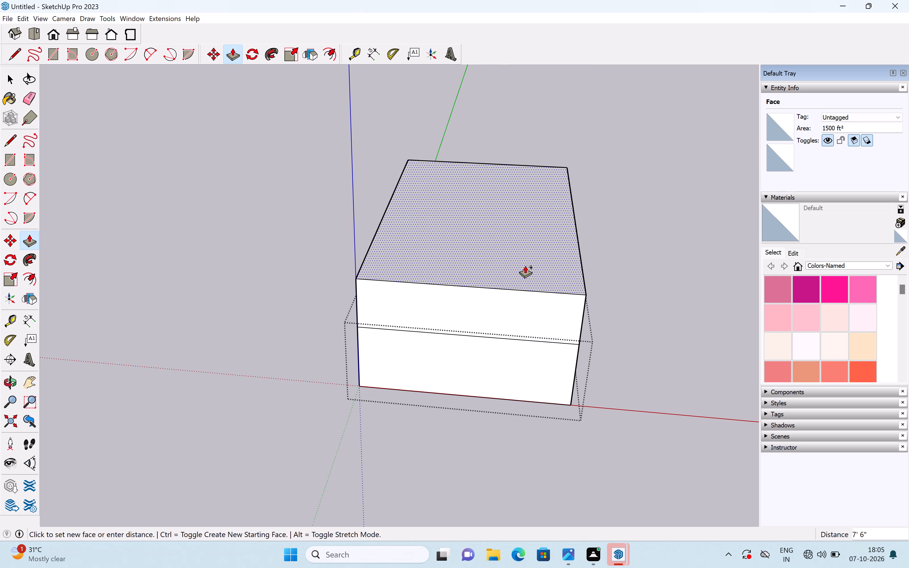
pyautogui.write('6"')
pyautogui.press('Return')
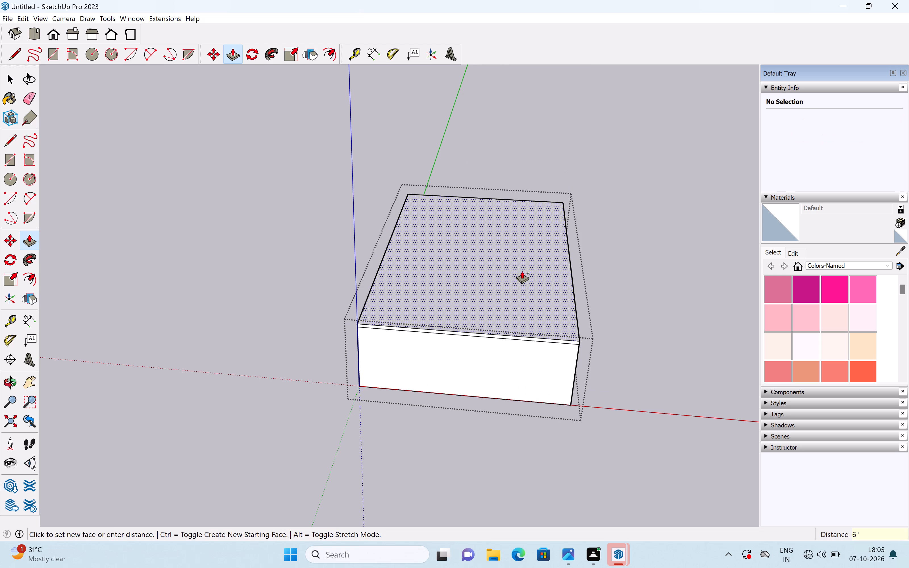
# Pull another new starting face 10' up from the floor slab to form the upper storey.
pyautogui.click(502, 289)
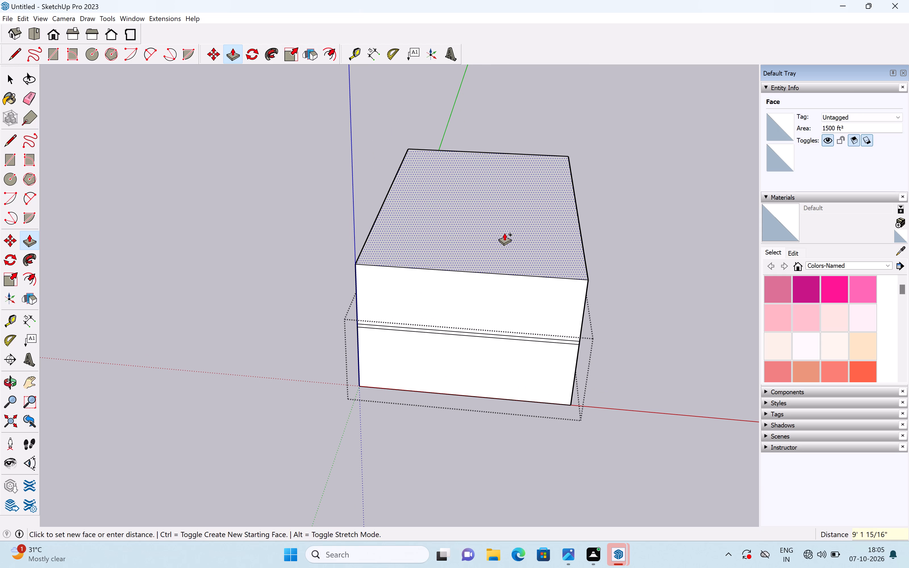
pyautogui.write("10'")
pyautogui.press('Return')
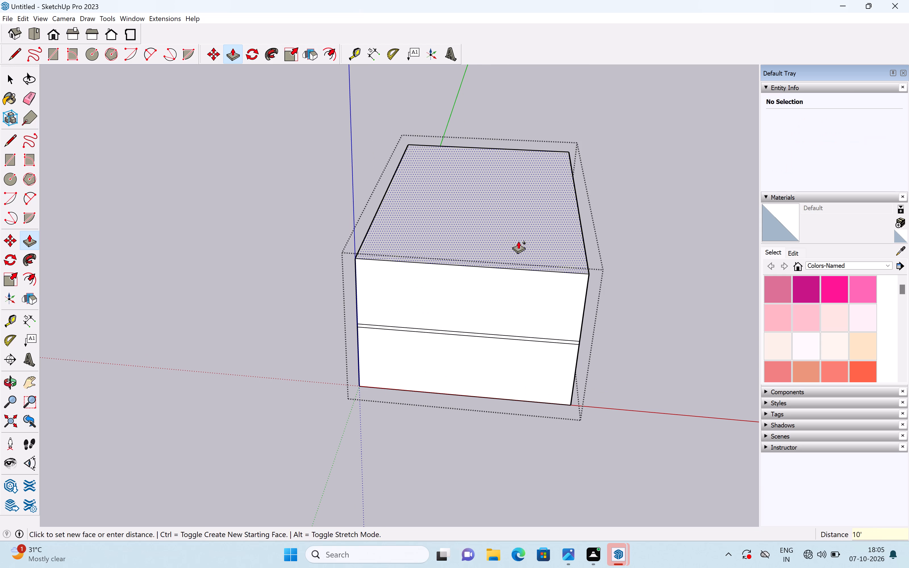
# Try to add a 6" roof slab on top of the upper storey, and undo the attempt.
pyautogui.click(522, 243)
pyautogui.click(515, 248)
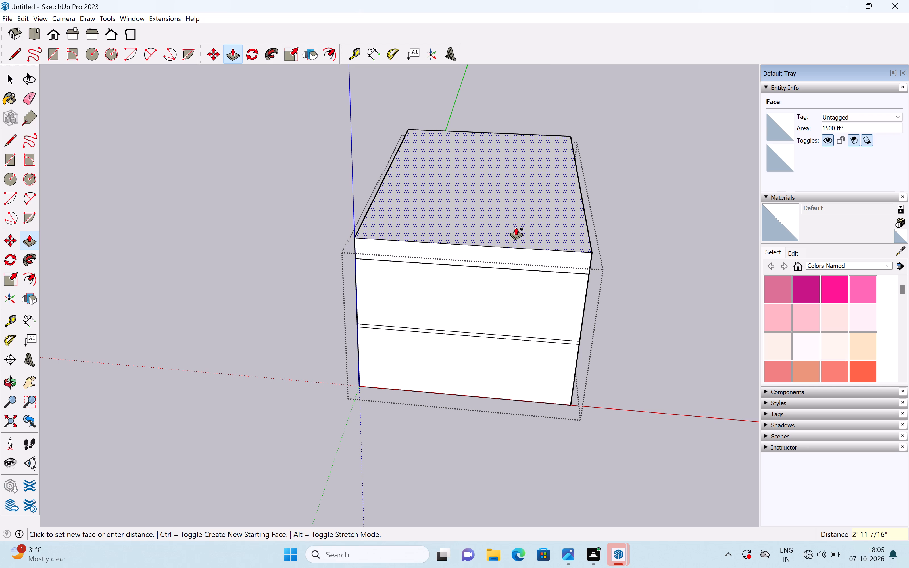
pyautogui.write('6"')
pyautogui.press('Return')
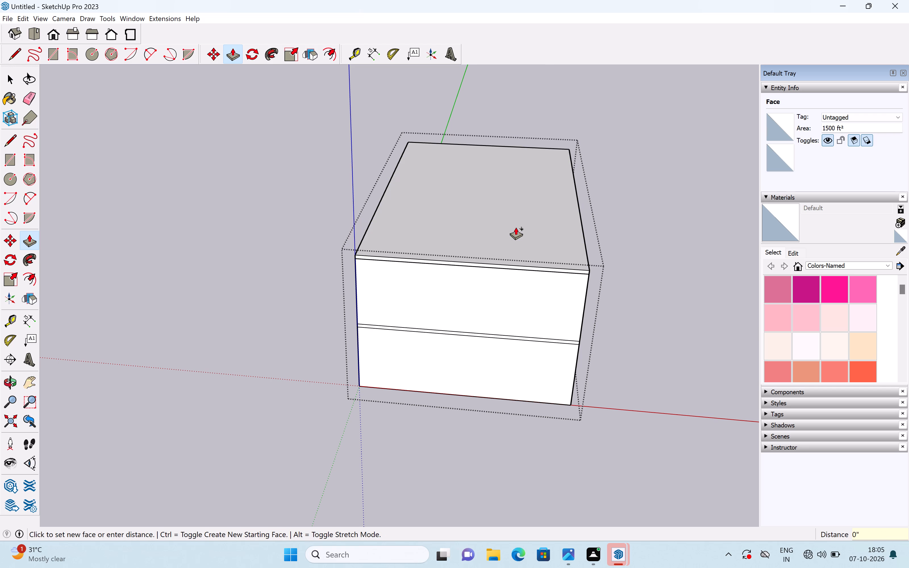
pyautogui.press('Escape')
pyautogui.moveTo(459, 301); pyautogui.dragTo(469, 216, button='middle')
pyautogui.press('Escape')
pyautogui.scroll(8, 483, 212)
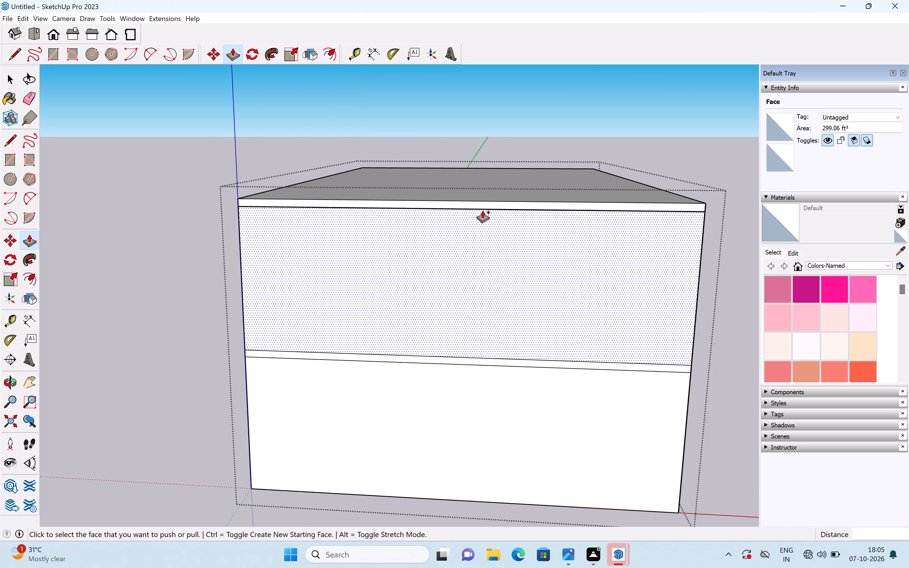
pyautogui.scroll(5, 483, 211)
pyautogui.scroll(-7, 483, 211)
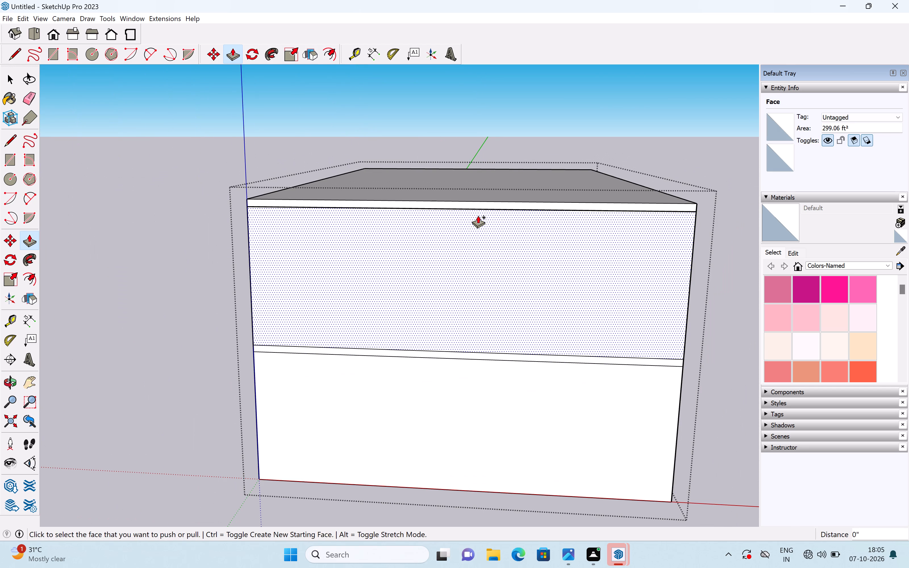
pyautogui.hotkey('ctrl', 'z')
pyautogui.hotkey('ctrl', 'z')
# Pull a new starting face 6" up from the top of the upper storey as the roof slab.
pyautogui.moveTo(484, 185); pyautogui.dragTo(468, 233, button='middle')
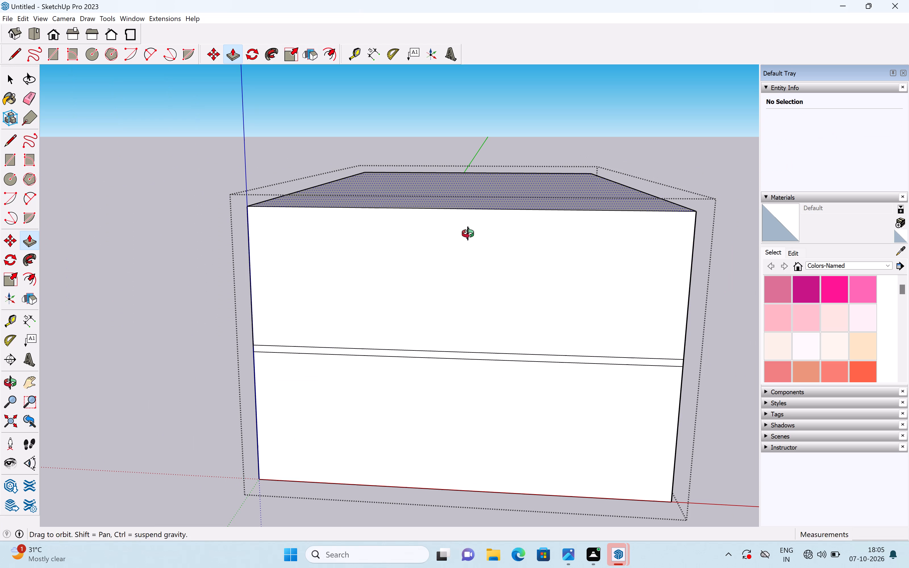
pyautogui.moveTo(468, 233); pyautogui.dragTo(453, 258, button='middle')
pyautogui.click(451, 246)
pyautogui.write('6"')
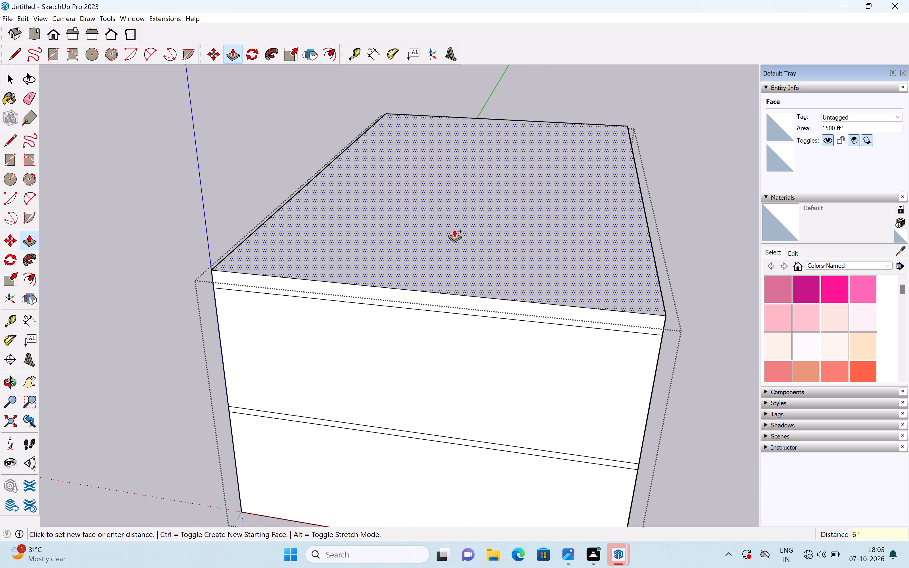
pyautogui.press('Return')
pyautogui.press('Escape')
pyautogui.scroll(-3, 449, 254)
pyautogui.moveTo(408, 329); pyautogui.dragTo(410, 325, button='middle')
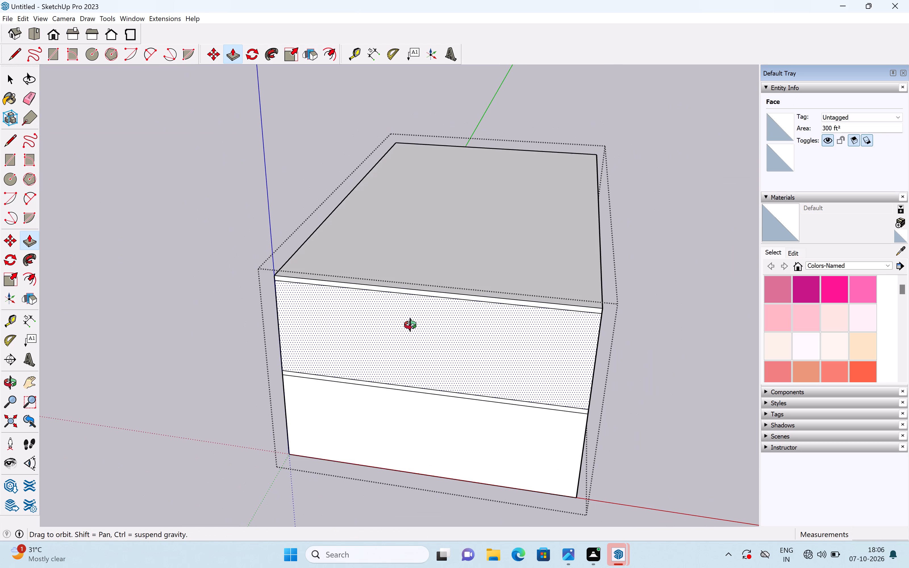
pyautogui.moveTo(410, 325); pyautogui.dragTo(472, 213, button='middle')
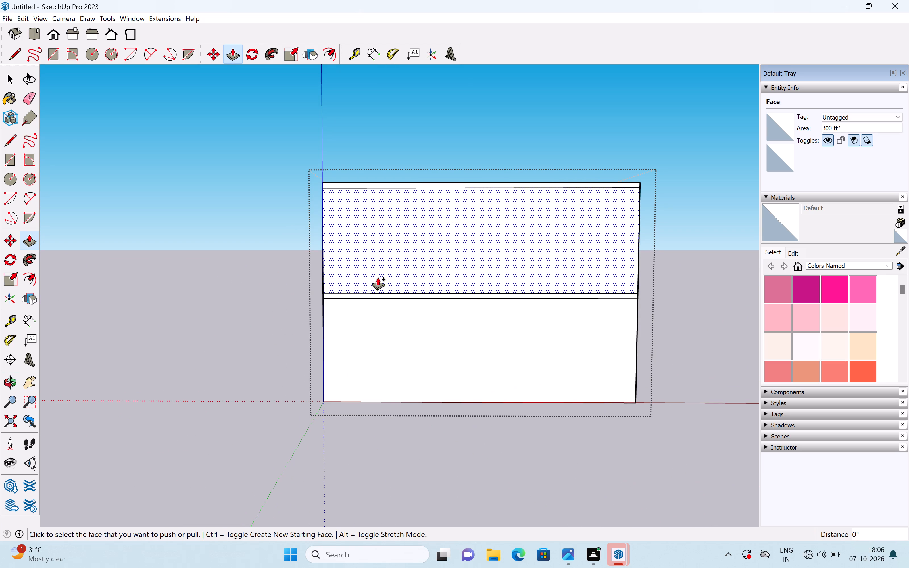
pyautogui.press('space')
# Push the ground-floor front wall inward and repeat the same depth on the upper front wall, leaving both slabs projecting.
pyautogui.scroll(-2, 378, 282)
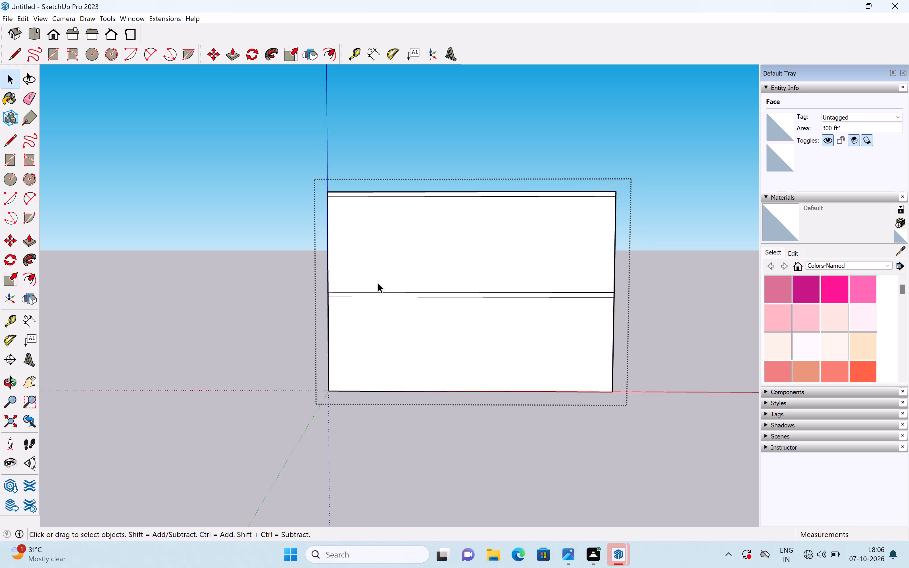
pyautogui.moveTo(378, 283); pyautogui.dragTo(552, 282, button='middle')
pyautogui.scroll(5, 533, 277)
pyautogui.scroll(3, 510, 327)
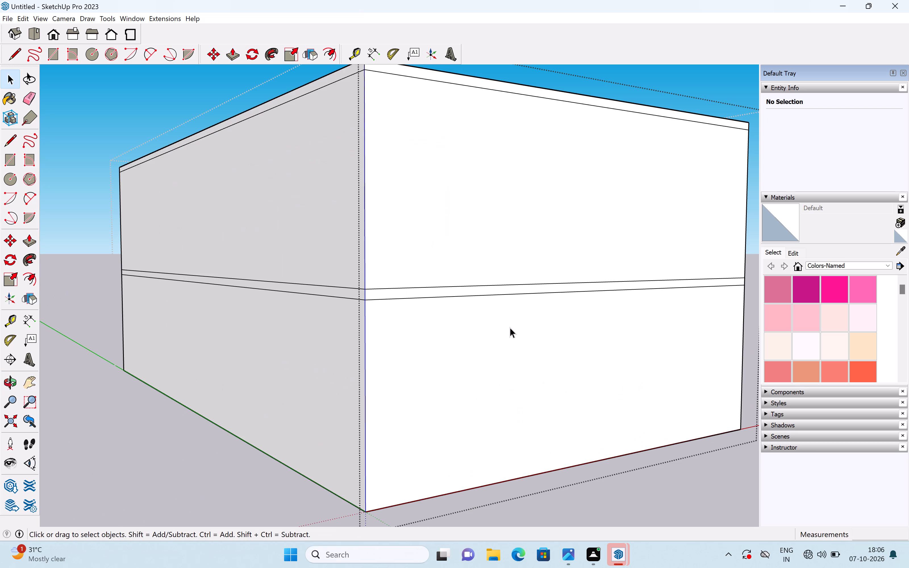
pyautogui.press('p')
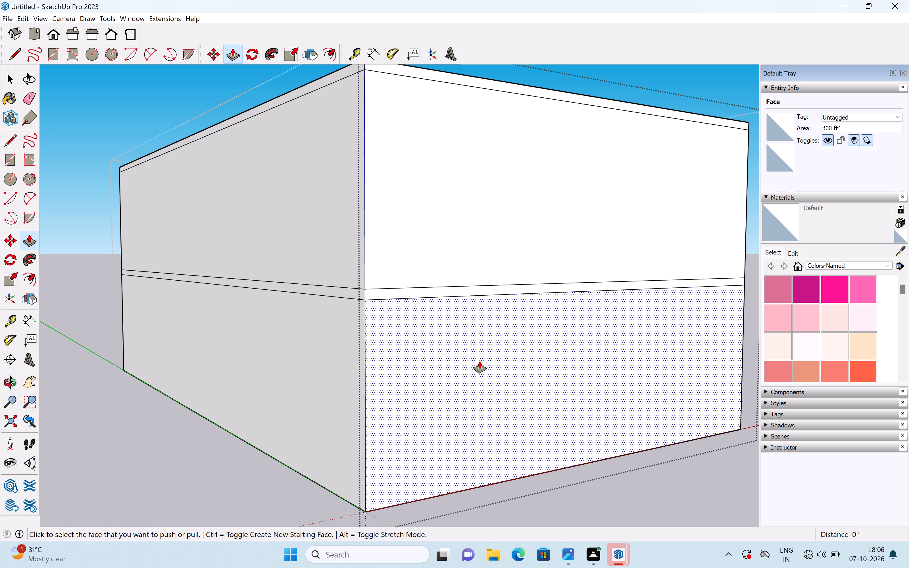
pyautogui.moveTo(479, 361); pyautogui.dragTo(428, 337)
pyautogui.doubleClick(414, 179)
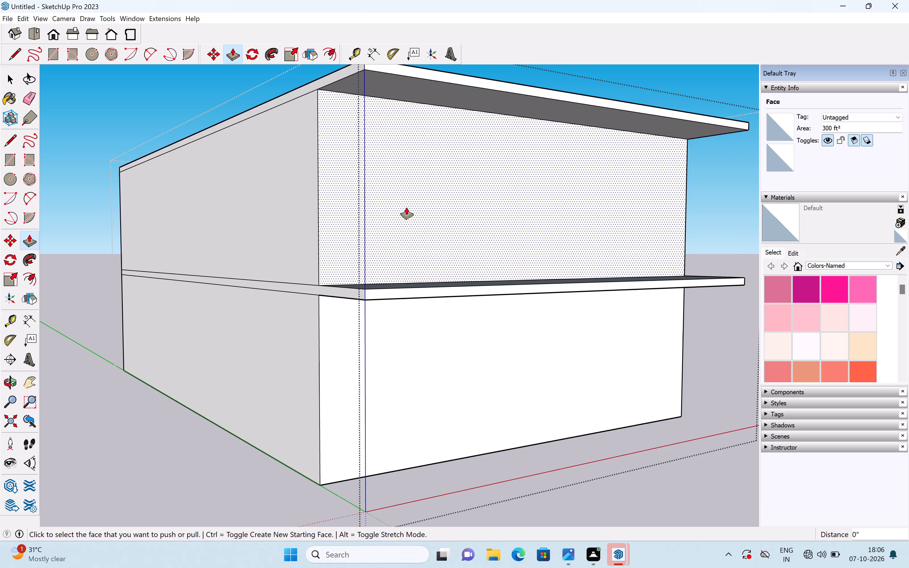
pyautogui.scroll(-5, 406, 207)
pyautogui.moveTo(452, 241); pyautogui.dragTo(255, 241, button='middle')
pyautogui.scroll(-2, 395, 274)
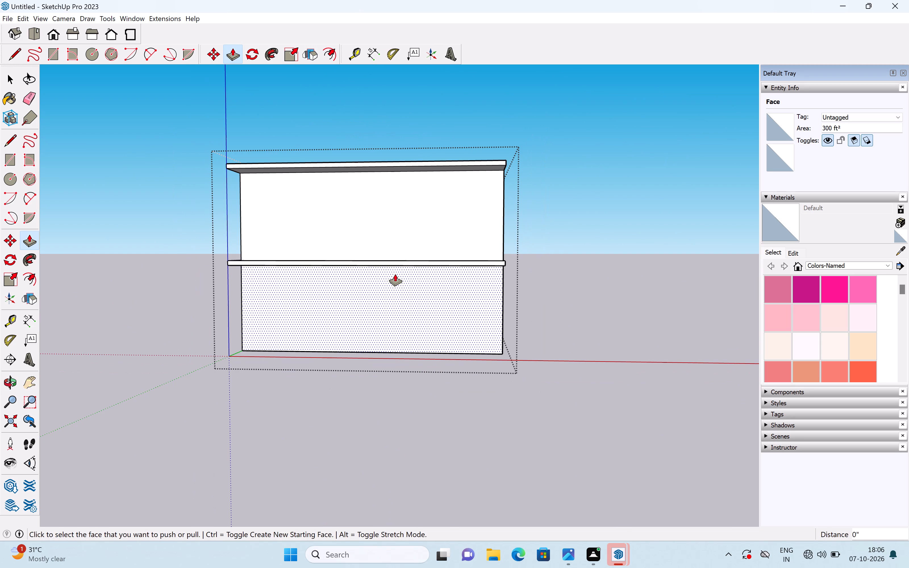
# Reverse the top face of the floor slab's front projection between the two storeys.
pyautogui.moveTo(396, 276); pyautogui.dragTo(415, 298, button='middle')
pyautogui.scroll(1, 418, 278)
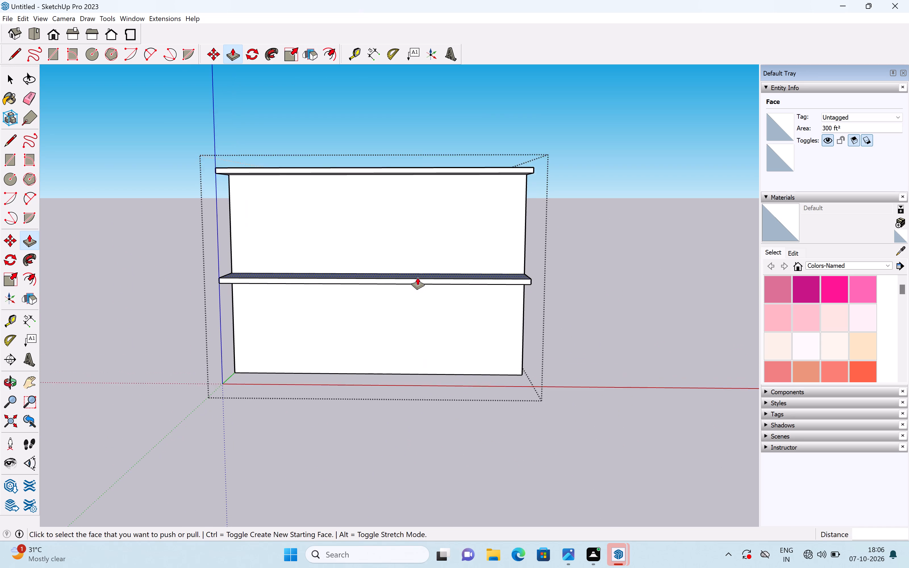
pyautogui.moveTo(421, 281); pyautogui.dragTo(669, 347, button='middle')
pyautogui.rightClick(535, 301)
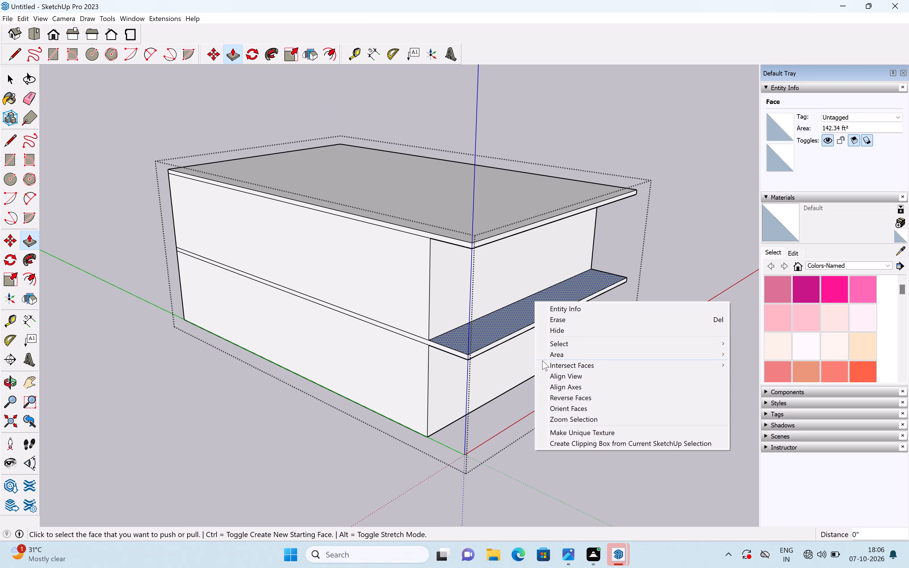
pyautogui.click(565, 397)
pyautogui.press('space')
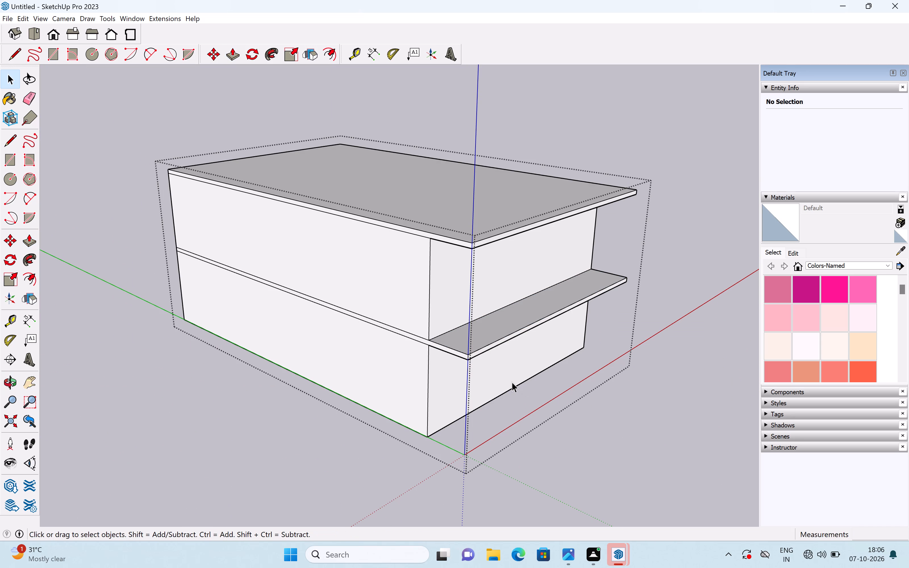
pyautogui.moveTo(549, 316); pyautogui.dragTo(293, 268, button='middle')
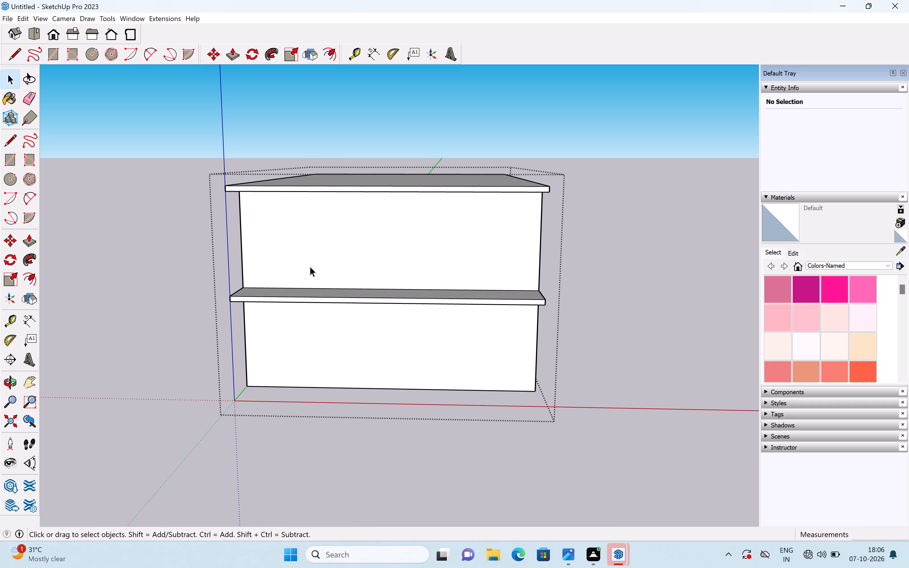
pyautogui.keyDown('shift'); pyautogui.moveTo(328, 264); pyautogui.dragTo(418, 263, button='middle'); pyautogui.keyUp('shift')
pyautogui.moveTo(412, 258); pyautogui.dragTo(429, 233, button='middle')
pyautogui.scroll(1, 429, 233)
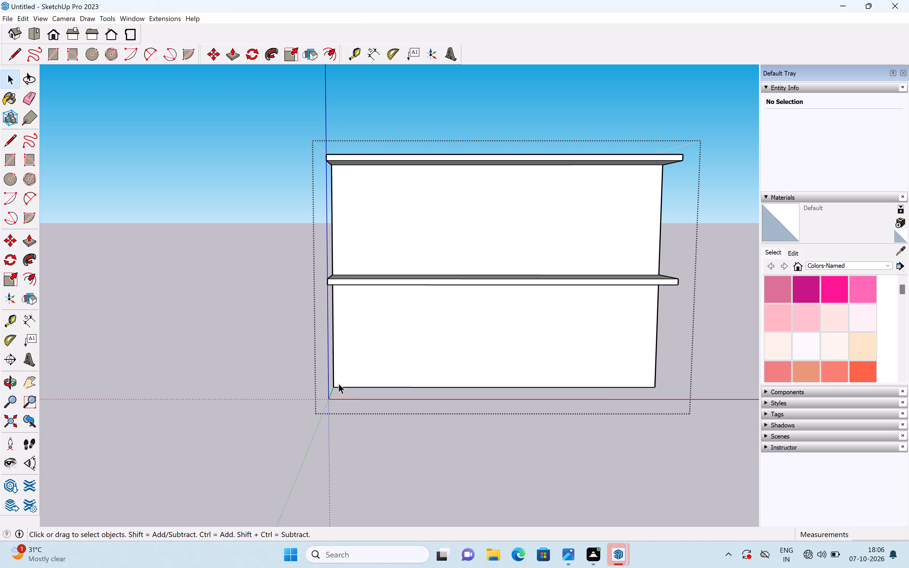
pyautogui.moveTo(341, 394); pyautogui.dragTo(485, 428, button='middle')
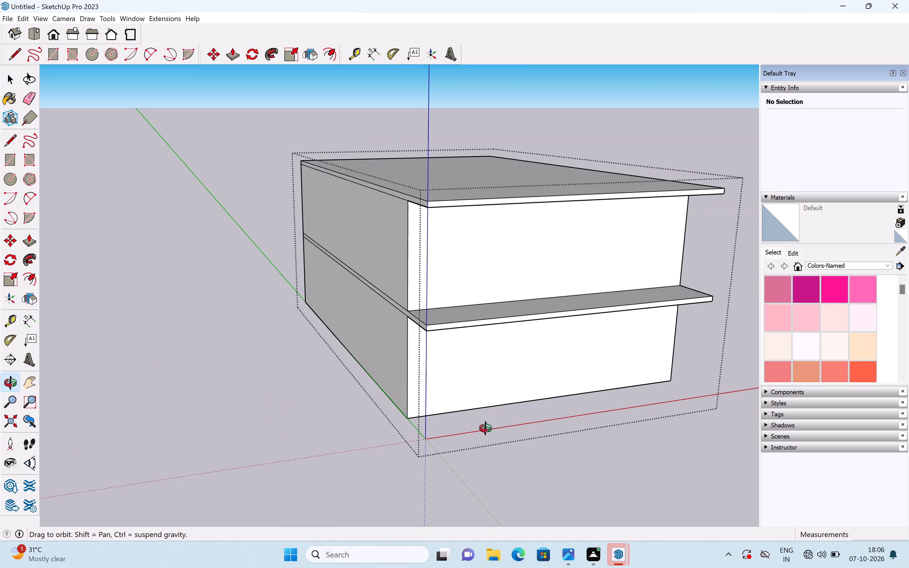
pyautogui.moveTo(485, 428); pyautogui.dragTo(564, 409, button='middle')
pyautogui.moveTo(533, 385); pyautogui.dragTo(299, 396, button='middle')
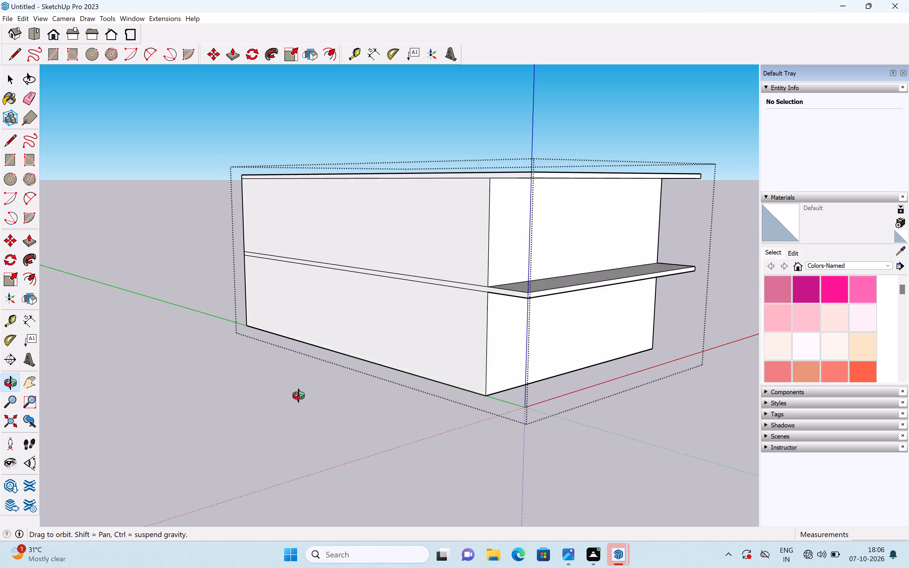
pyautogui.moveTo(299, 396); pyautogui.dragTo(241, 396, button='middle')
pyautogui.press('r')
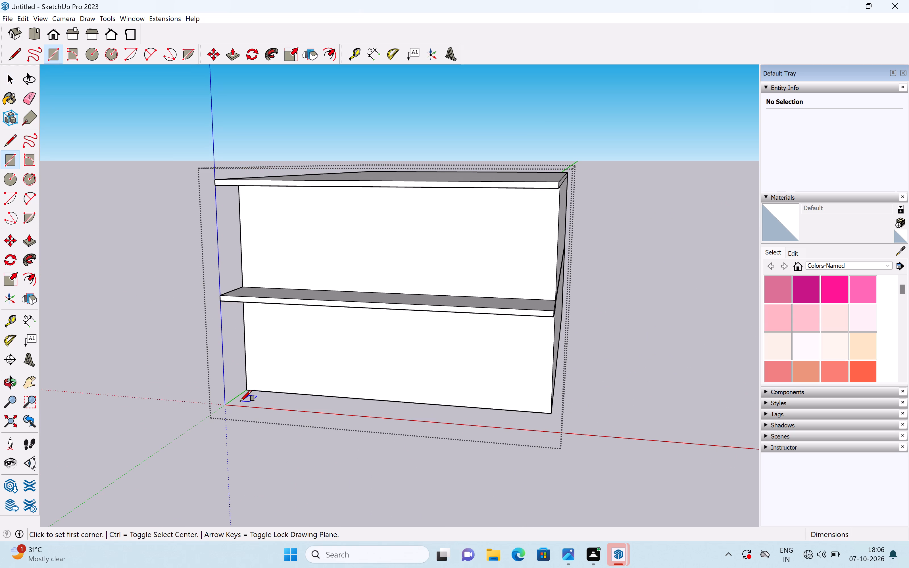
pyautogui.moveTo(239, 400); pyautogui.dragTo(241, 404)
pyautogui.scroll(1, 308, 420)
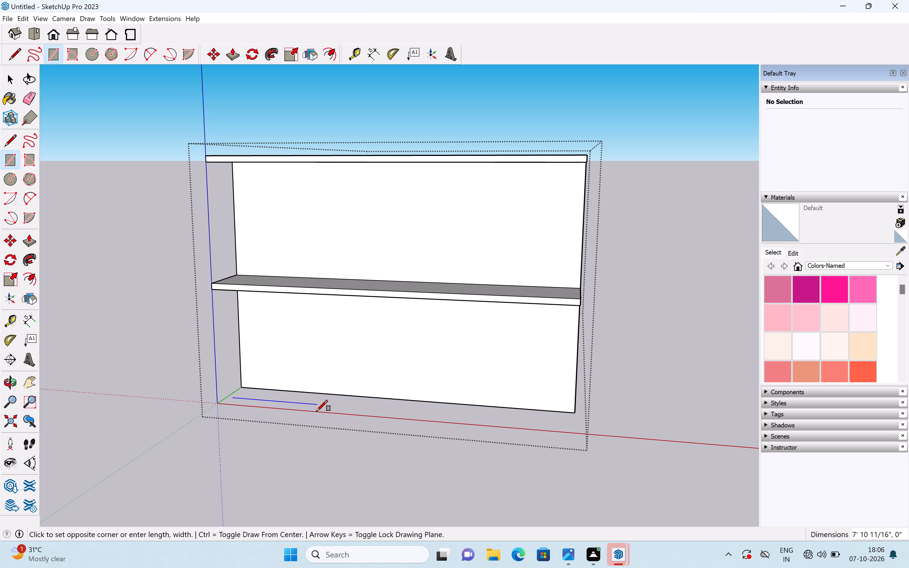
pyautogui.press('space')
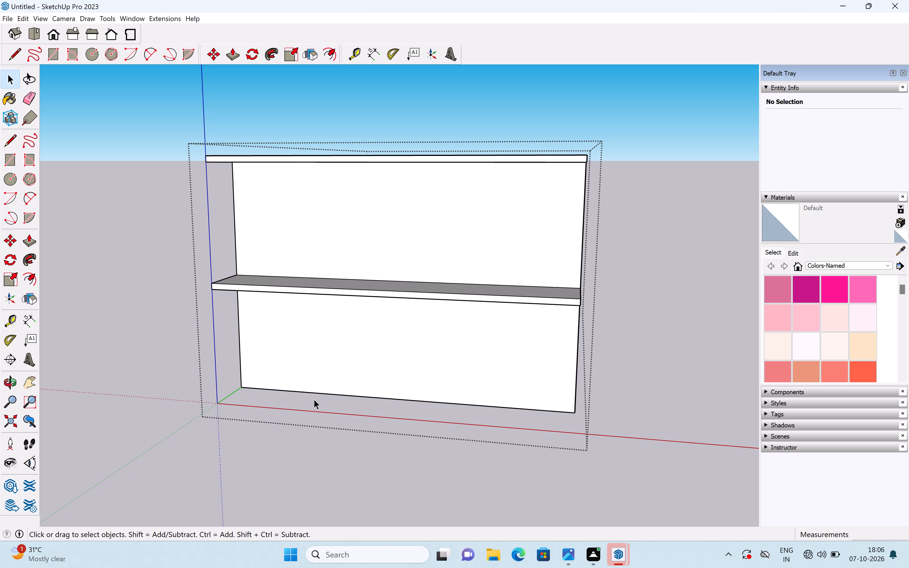
# Draw a freehand rectangle of about 14.7 ft² on the ground in front of the ground-floor wall, near the origin corner.
pyautogui.keyDown('shift'); pyautogui.moveTo(316, 395); pyautogui.dragTo(364, 367, button='middle'); pyautogui.keyUp('shift')
pyautogui.press('r')
pyautogui.scroll(3, 328, 363)
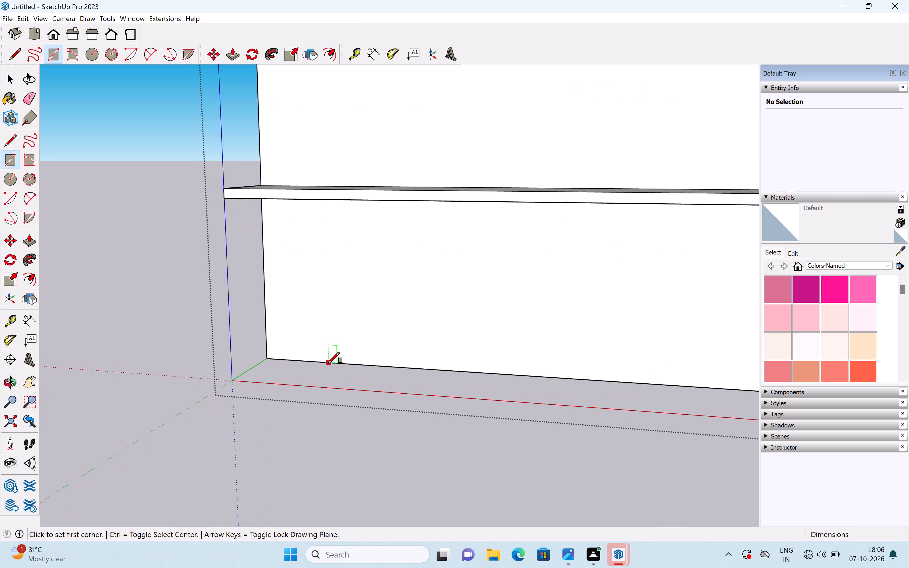
pyautogui.scroll(2, 328, 363)
pyautogui.click(257, 379)
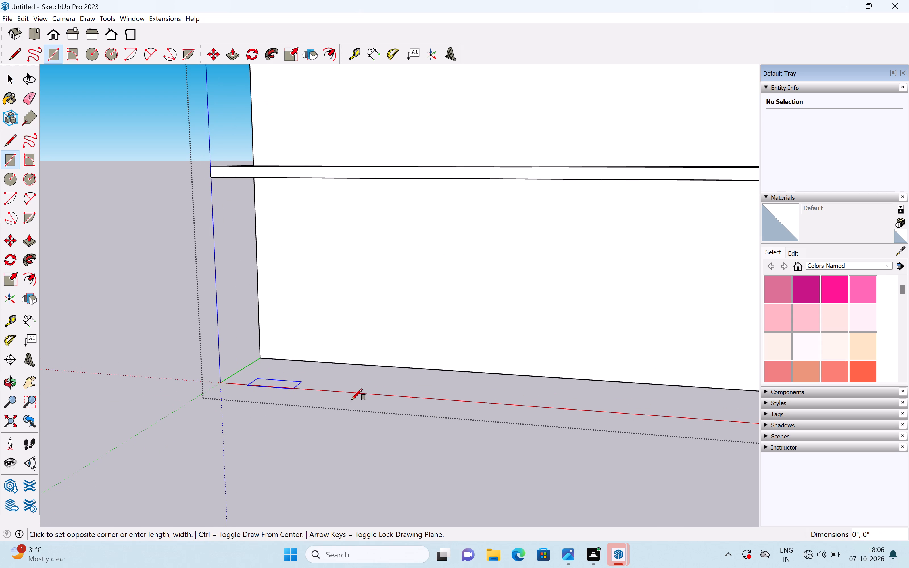
pyautogui.click(375, 402)
pyautogui.press('space')
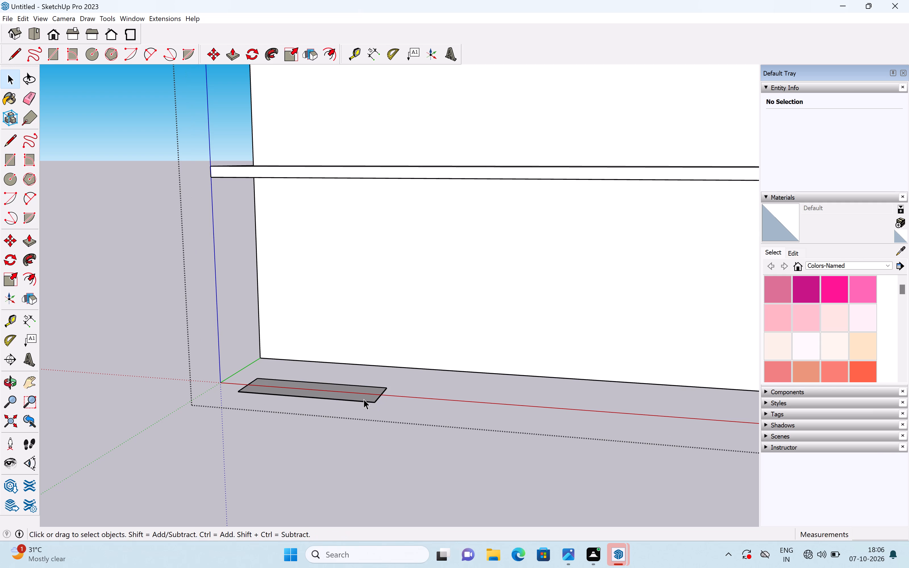
# Push/Pull the ground rectangle upward into a short block standing lower than the projecting floor slab.
pyautogui.press('p')
pyautogui.moveTo(354, 392); pyautogui.dragTo(399, 224)
pyautogui.scroll(-9, 398, 221)
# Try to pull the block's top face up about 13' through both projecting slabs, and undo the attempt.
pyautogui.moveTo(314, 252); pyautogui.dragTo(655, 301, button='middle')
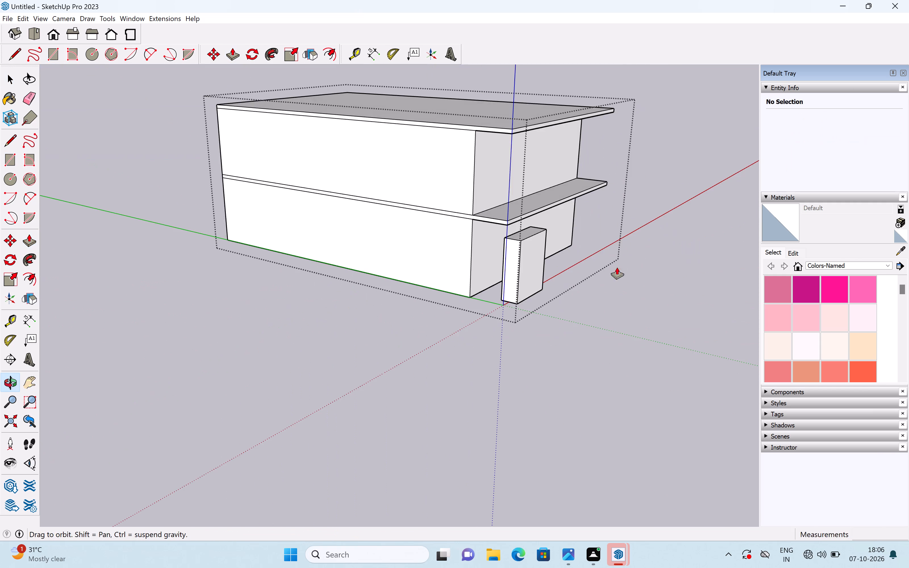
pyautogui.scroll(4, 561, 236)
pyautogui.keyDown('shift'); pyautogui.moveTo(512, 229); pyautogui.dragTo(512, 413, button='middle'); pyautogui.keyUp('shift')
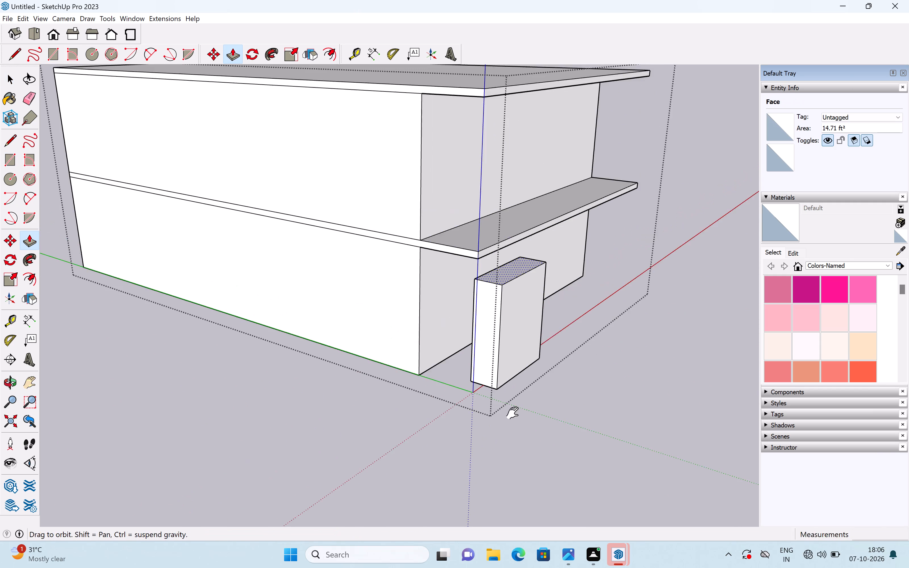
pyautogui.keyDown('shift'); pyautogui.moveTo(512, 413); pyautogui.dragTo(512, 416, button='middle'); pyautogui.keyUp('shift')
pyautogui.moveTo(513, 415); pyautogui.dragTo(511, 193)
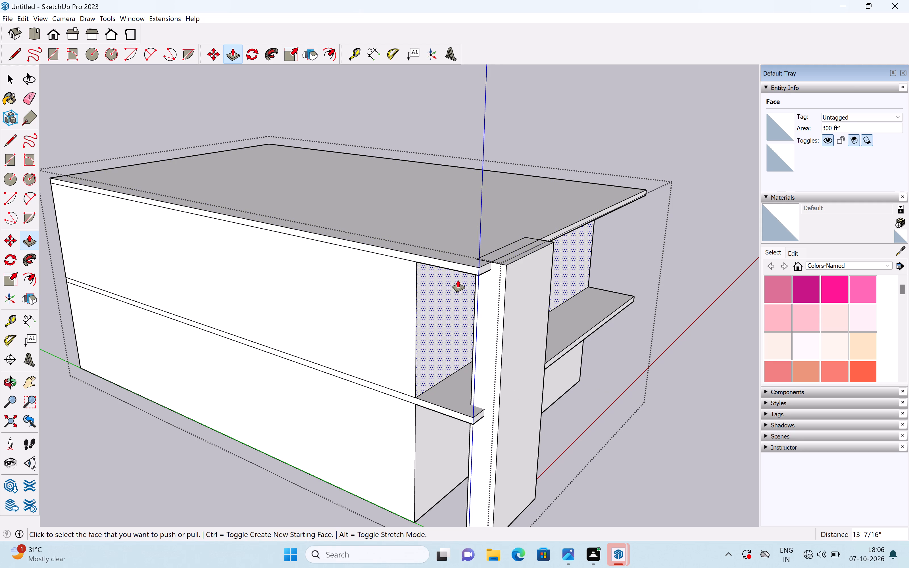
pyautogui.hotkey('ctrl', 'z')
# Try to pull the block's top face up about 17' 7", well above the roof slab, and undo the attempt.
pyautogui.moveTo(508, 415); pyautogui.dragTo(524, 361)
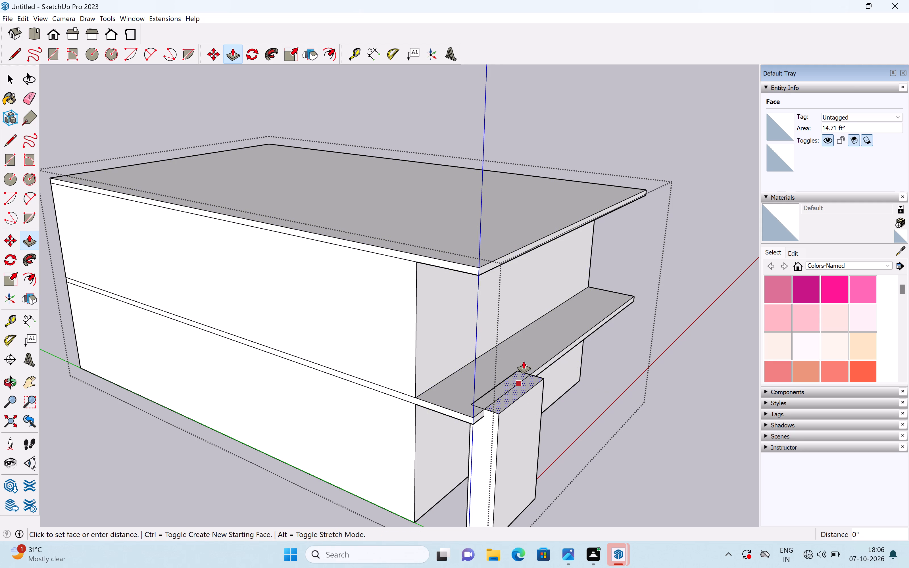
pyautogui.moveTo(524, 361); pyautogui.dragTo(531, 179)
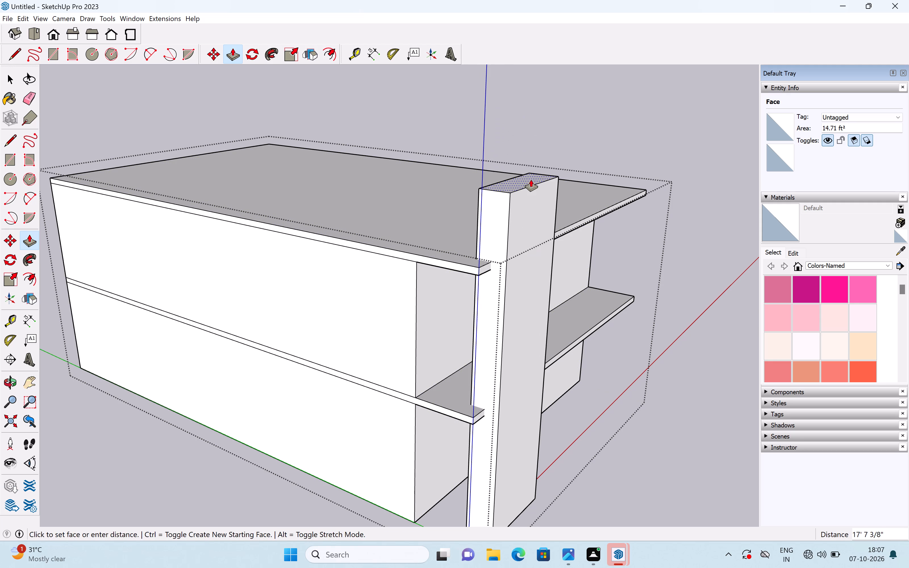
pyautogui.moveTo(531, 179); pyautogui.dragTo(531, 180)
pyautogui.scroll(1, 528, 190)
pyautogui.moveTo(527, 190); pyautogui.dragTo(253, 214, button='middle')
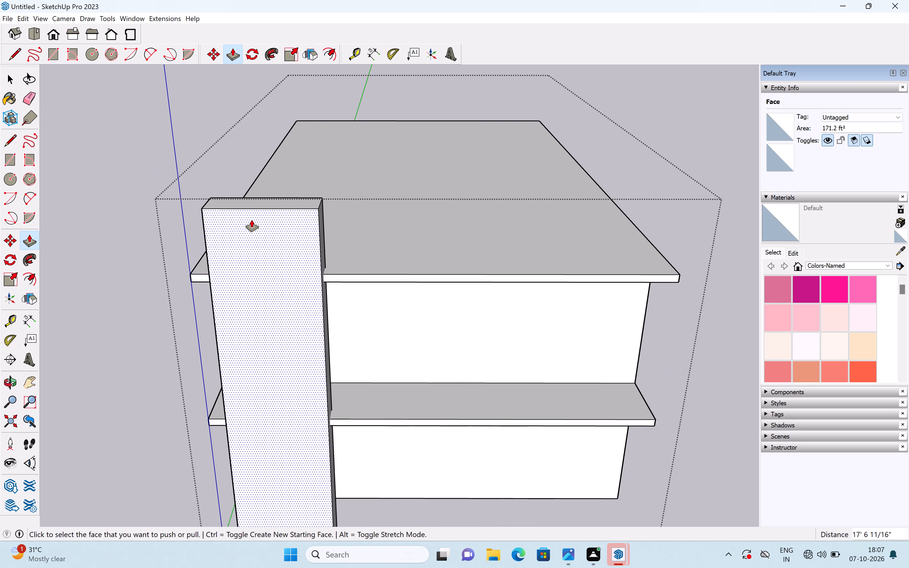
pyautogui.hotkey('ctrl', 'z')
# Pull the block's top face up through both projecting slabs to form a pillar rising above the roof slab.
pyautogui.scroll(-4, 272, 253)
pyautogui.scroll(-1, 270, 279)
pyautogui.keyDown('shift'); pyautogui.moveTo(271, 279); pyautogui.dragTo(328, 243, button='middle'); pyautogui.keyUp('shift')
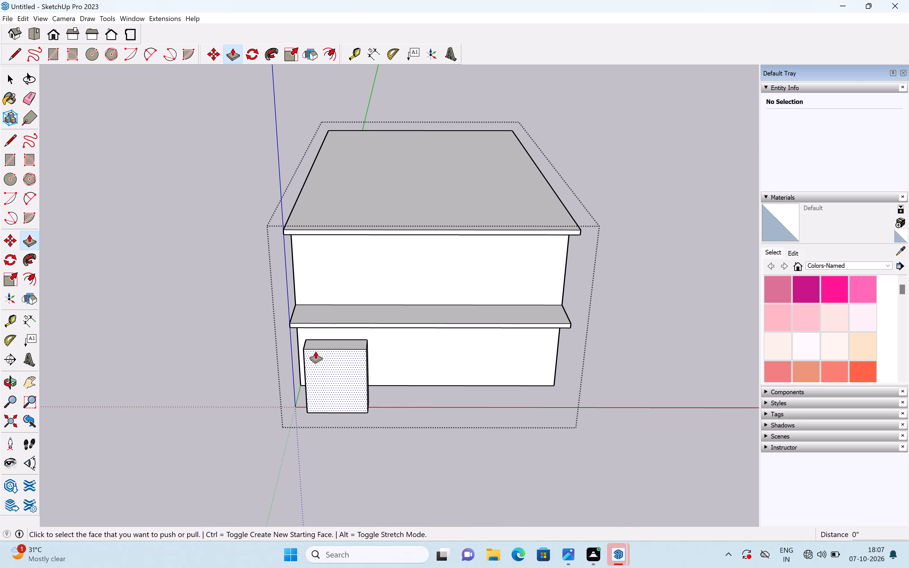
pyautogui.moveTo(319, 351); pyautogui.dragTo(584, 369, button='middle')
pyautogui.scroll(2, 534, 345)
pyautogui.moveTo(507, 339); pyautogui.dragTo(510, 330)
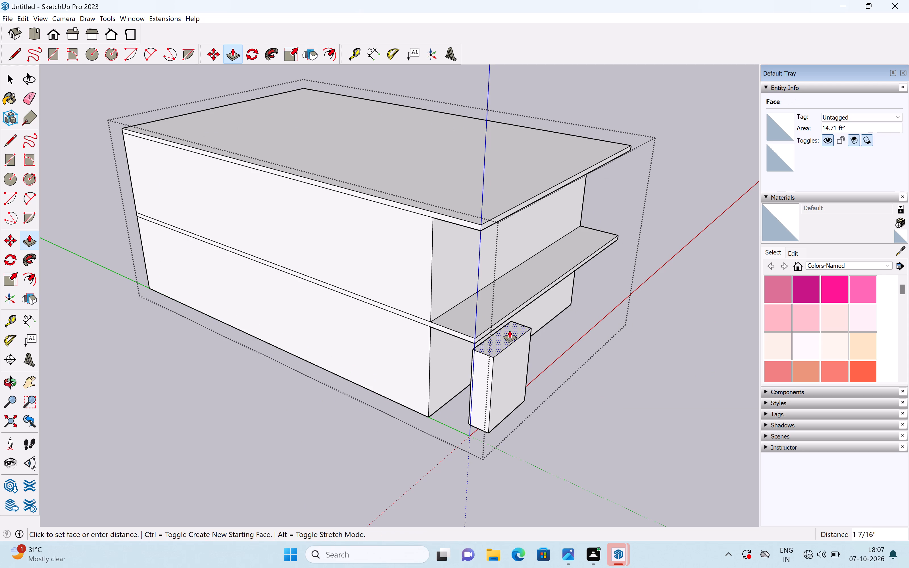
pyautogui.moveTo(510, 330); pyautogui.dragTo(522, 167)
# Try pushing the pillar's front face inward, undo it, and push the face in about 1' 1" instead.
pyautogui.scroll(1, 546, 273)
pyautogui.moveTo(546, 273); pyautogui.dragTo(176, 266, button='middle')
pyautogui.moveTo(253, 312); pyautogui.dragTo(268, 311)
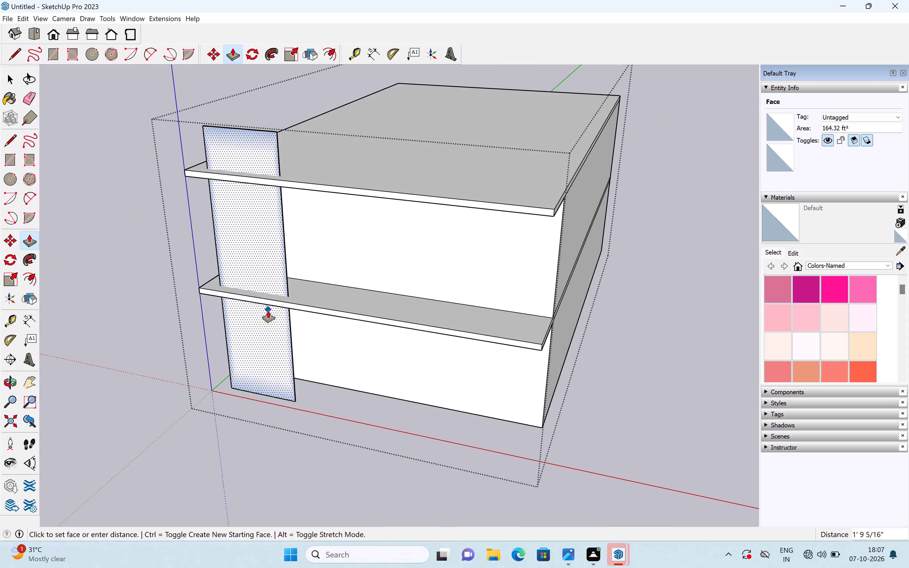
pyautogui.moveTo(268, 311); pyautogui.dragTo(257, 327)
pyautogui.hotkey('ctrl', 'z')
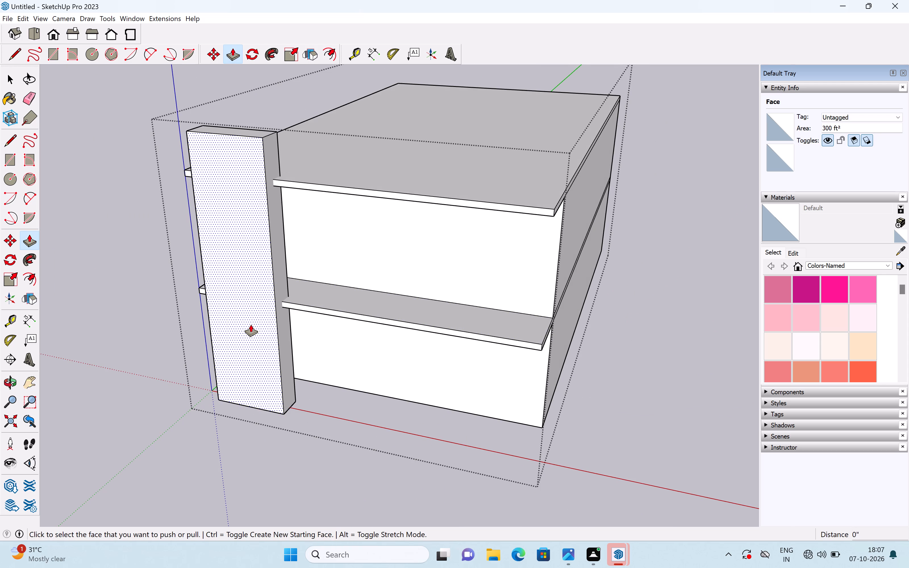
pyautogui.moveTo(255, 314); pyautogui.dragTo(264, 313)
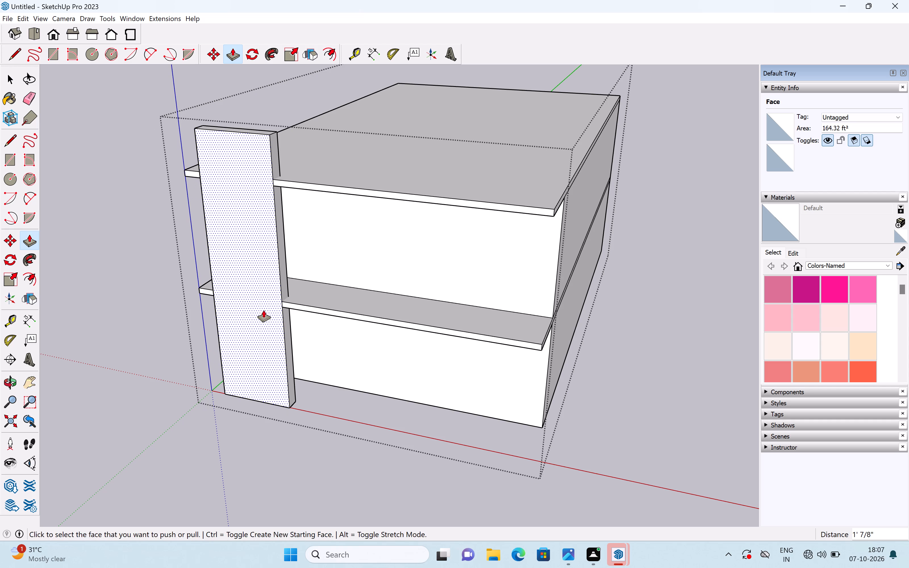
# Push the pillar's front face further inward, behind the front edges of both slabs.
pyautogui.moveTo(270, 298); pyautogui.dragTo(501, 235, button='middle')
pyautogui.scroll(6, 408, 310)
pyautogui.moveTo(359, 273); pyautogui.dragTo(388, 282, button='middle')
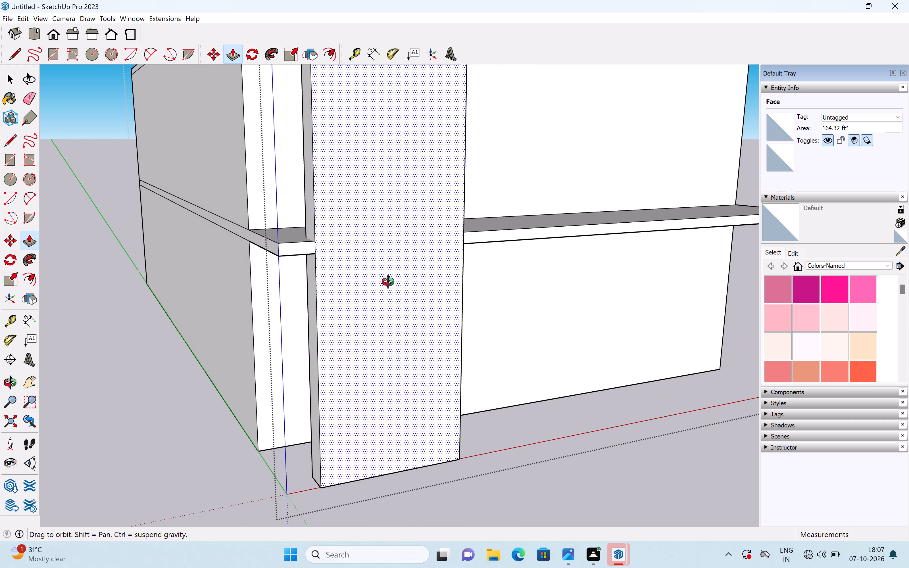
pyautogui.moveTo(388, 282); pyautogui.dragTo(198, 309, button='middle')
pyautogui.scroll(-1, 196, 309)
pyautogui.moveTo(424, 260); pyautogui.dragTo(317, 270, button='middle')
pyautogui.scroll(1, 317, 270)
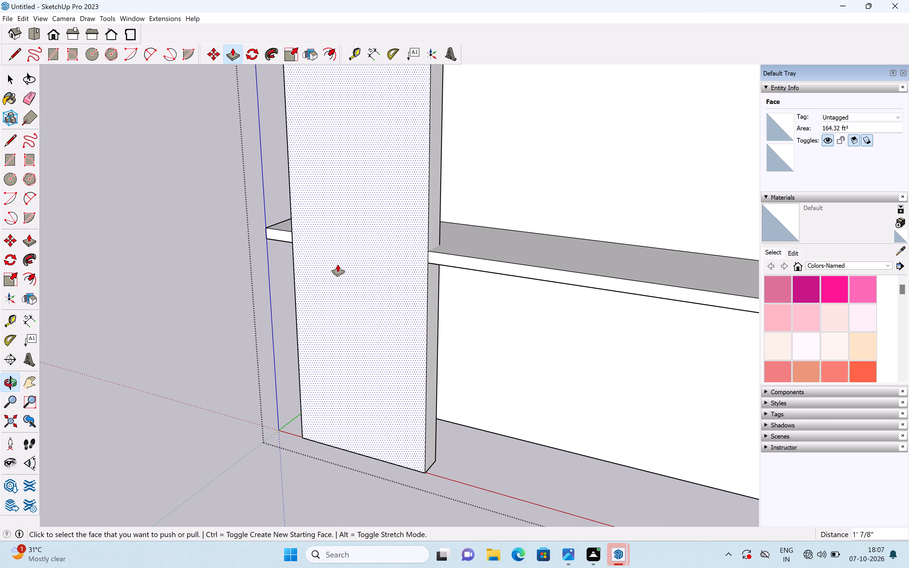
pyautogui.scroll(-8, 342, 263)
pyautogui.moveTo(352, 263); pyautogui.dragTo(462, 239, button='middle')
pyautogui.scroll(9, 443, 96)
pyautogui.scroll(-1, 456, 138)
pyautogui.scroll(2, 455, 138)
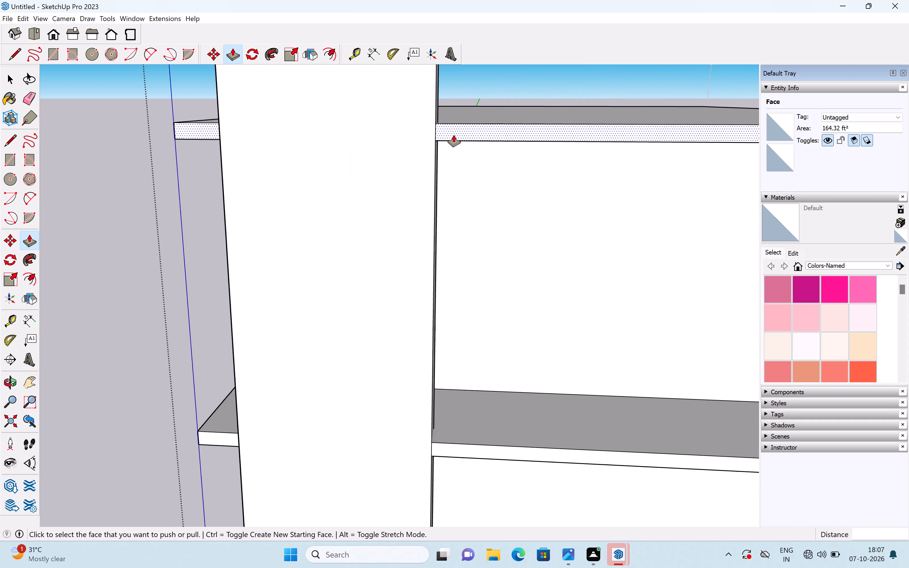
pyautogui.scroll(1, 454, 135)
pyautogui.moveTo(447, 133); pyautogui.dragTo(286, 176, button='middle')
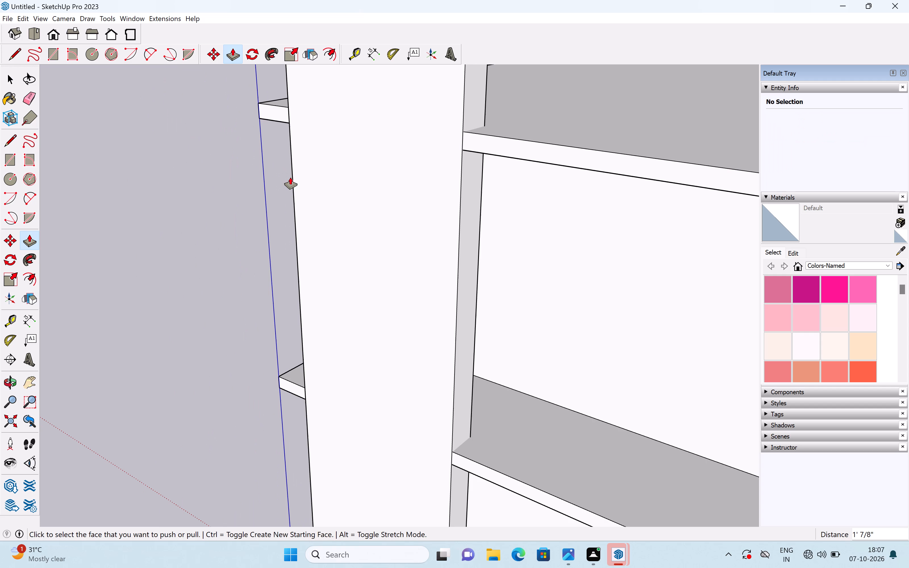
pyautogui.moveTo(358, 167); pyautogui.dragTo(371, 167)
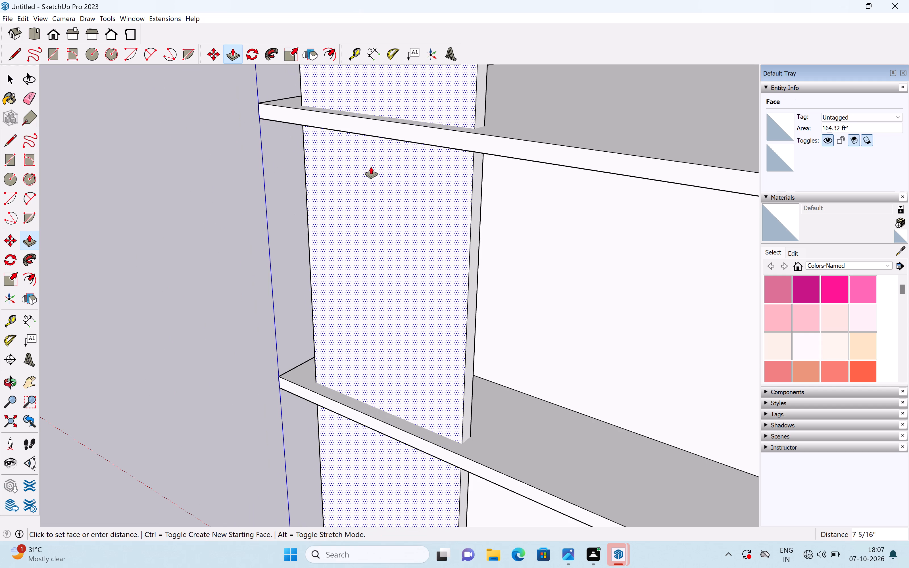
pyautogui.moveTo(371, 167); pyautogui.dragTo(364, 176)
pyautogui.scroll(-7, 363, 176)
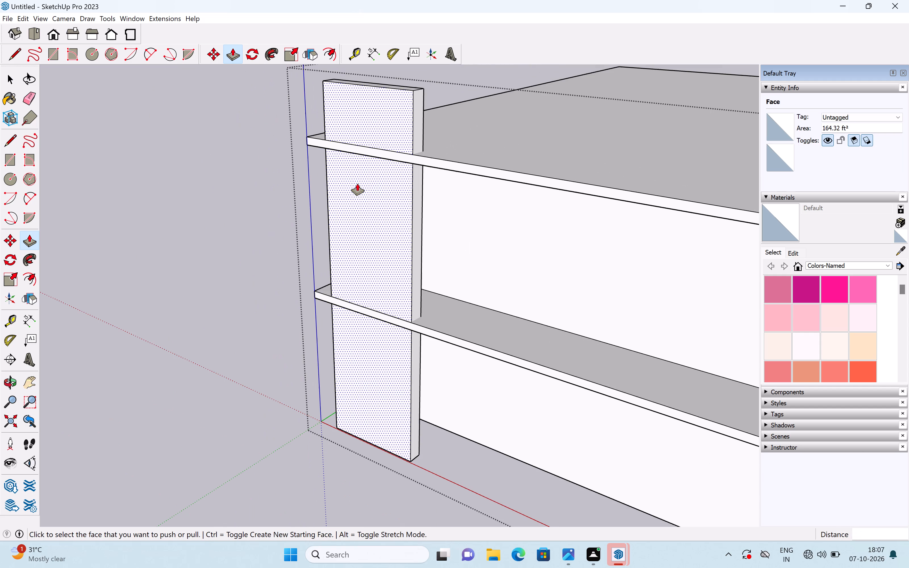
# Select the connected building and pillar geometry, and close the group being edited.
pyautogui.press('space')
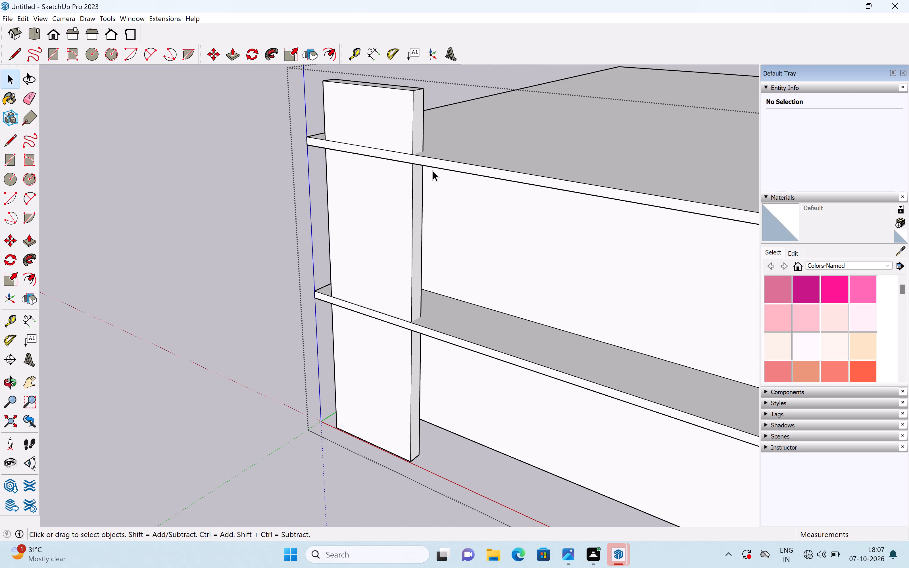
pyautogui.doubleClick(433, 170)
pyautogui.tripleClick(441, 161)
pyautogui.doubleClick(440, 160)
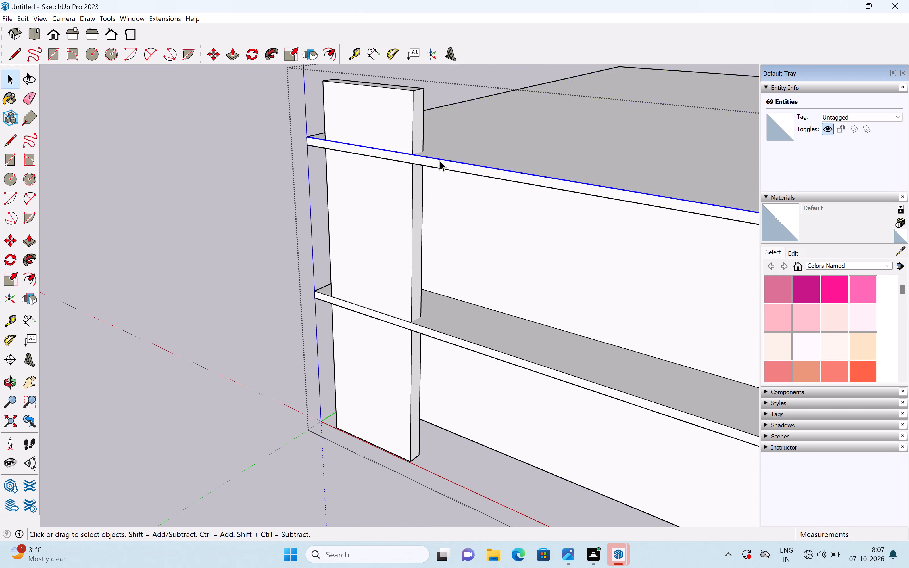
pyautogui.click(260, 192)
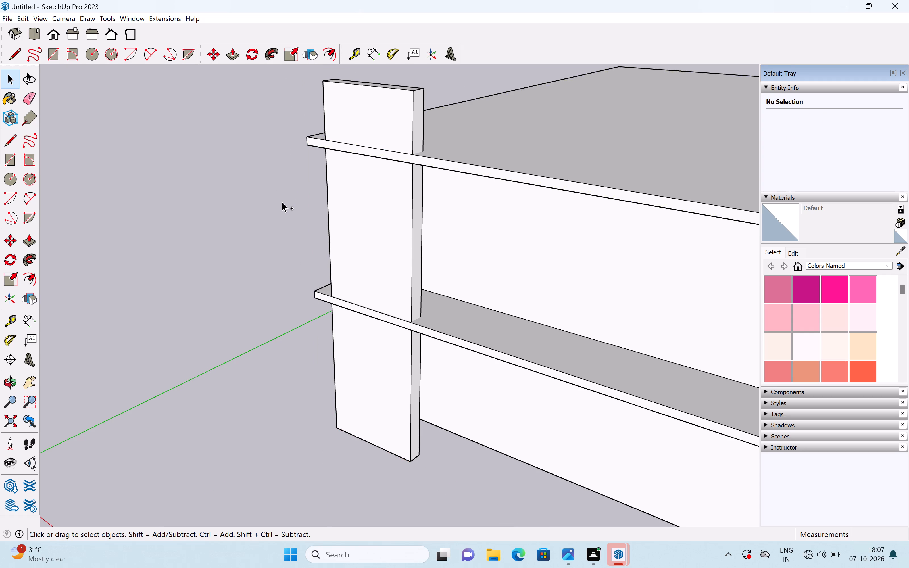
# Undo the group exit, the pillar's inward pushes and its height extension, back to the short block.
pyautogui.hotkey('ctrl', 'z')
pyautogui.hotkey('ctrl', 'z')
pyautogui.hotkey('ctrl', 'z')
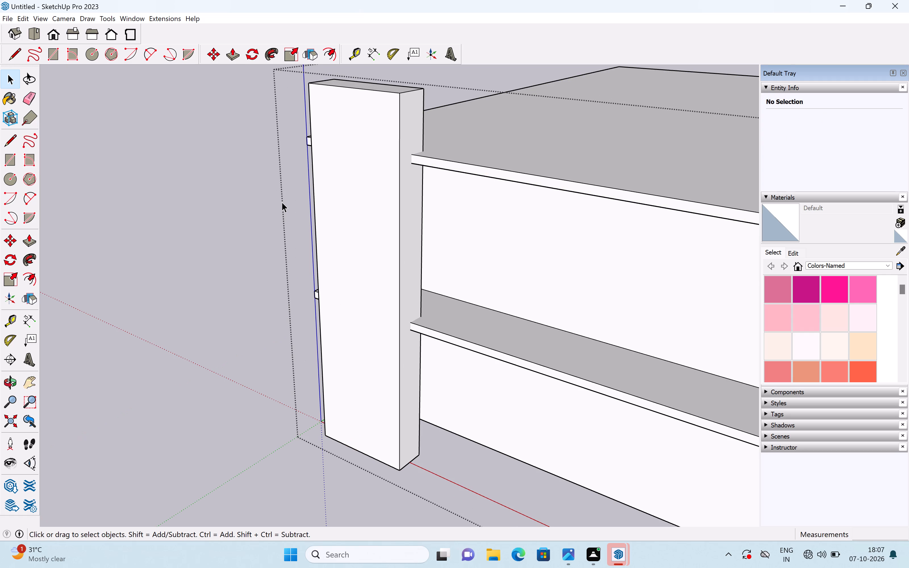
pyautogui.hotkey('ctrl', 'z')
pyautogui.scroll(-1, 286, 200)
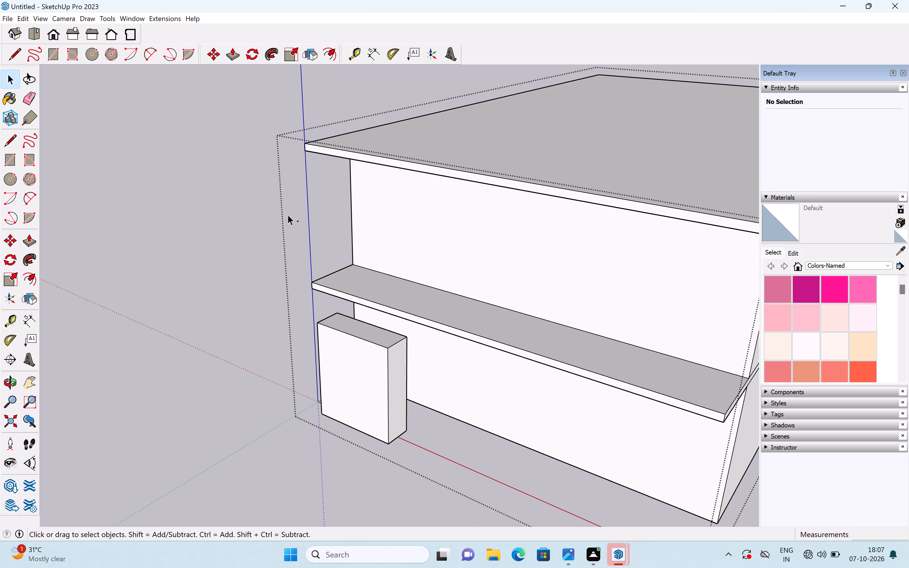
# Undo the short pillar block's extrusion and its base outline so only the building with its two slabs remains.
pyautogui.hotkey('ctrl', 'z')
pyautogui.hotkey('ctrl', 'z')
pyautogui.press('space')
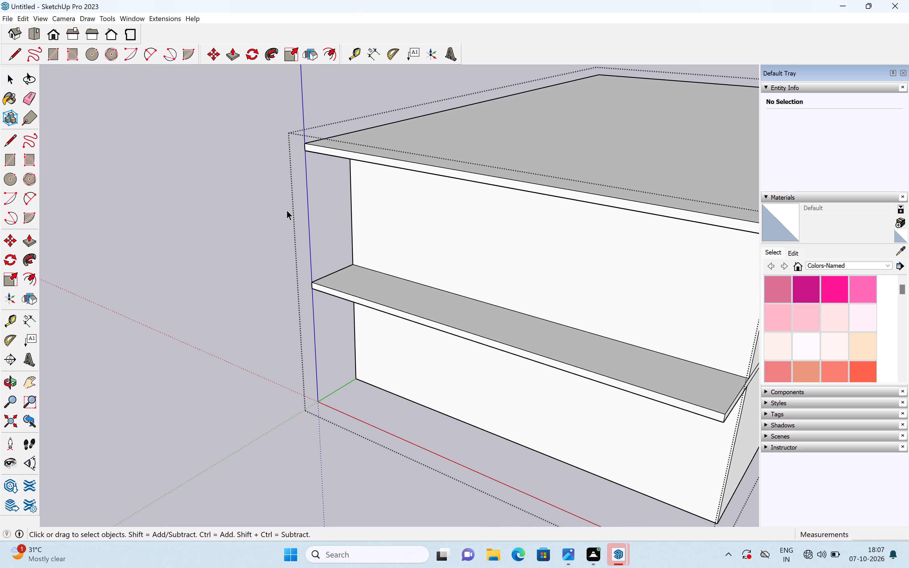
# Draw an upright rectangle about 9' by 23' 6" at the building's front origin corner, from the ground to above the roof slab.
pyautogui.moveTo(288, 210); pyautogui.dragTo(393, 211, button='middle')
pyautogui.press('r')
pyautogui.scroll(-1, 388, 164)
pyautogui.moveTo(394, 163); pyautogui.dragTo(475, 140, button='middle')
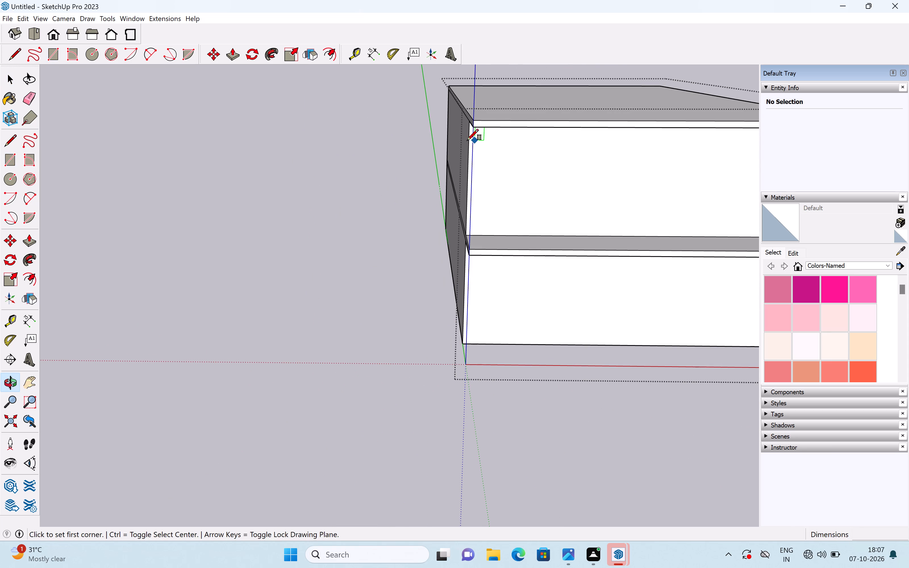
pyautogui.keyDown('shift'); pyautogui.moveTo(435, 157); pyautogui.dragTo(322, 214, button='middle'); pyautogui.keyUp('shift')
pyautogui.scroll(-1, 346, 202)
pyautogui.moveTo(350, 199); pyautogui.dragTo(372, 135, button='middle')
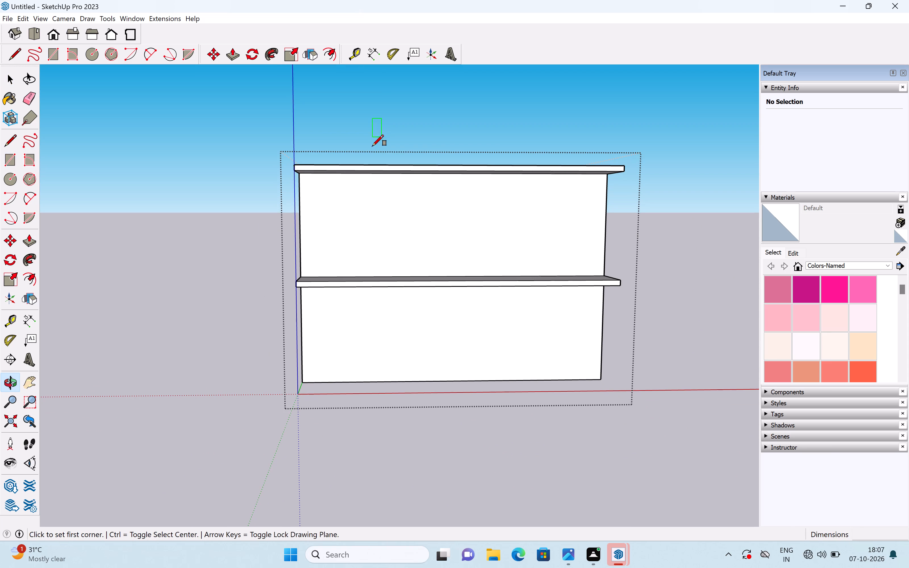
pyautogui.click(288, 136)
pyautogui.press('Left')
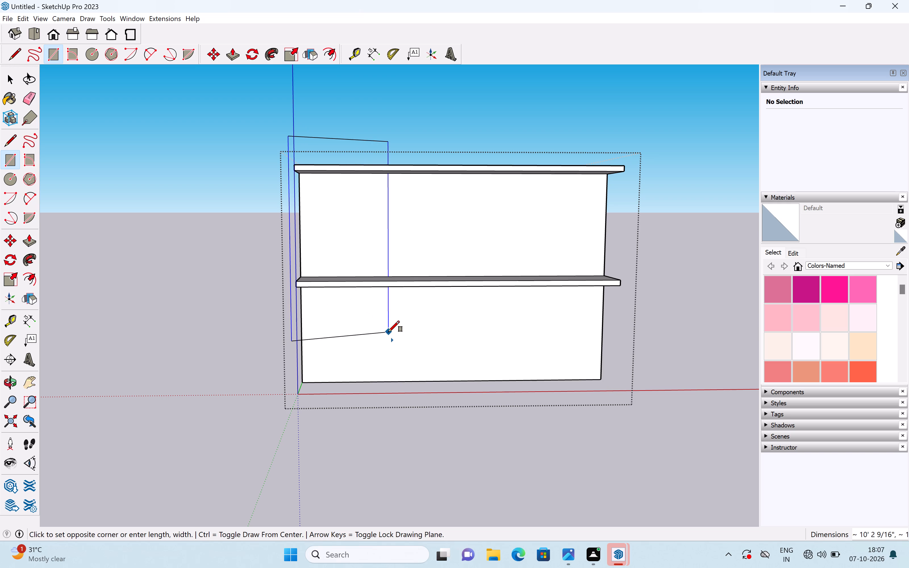
pyautogui.scroll(1, 389, 378)
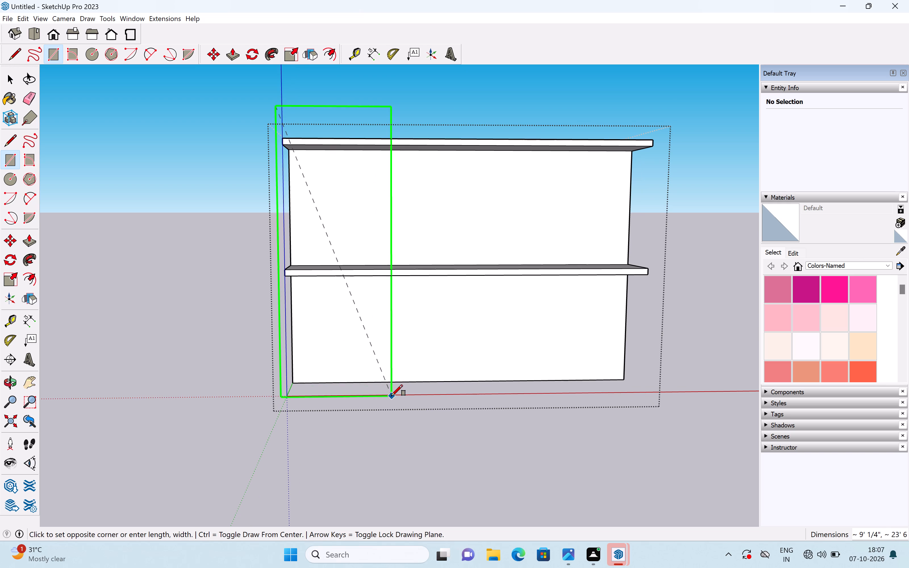
pyautogui.click(391, 396)
pyautogui.press('space')
# Extrude the upright rectangle backward about 4' 9" to meet the building's front wall, forming the front pillar.
pyautogui.moveTo(370, 377); pyautogui.dragTo(128, 376, button='middle')
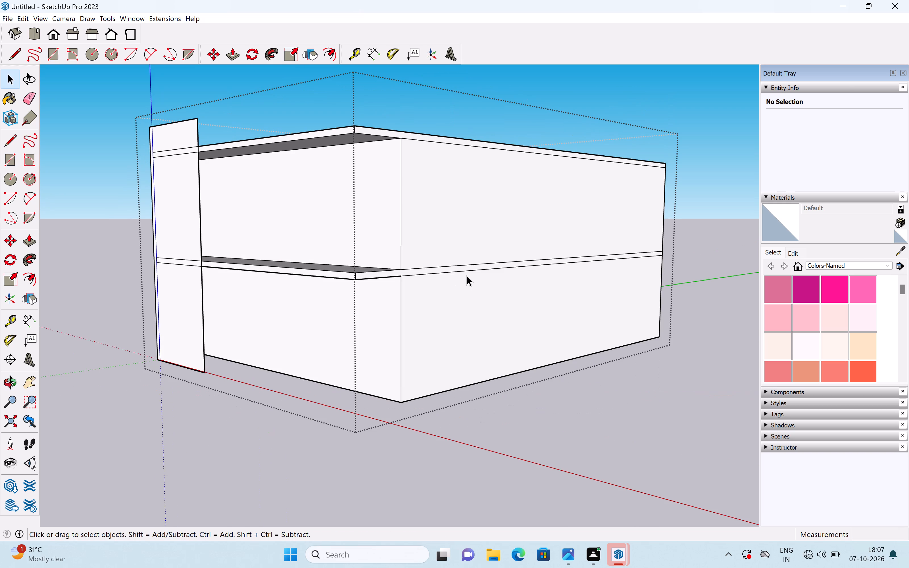
pyautogui.moveTo(458, 276); pyautogui.dragTo(302, 320, button='middle')
pyautogui.keyDown('shift'); pyautogui.moveTo(354, 297); pyautogui.dragTo(569, 304, button='middle'); pyautogui.keyUp('shift')
pyautogui.moveTo(551, 293); pyautogui.dragTo(386, 279, button='middle')
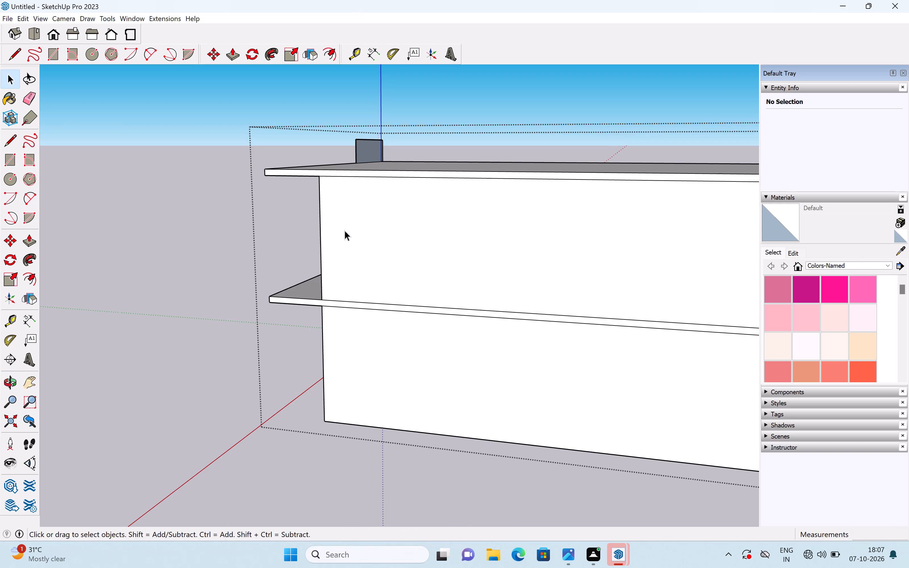
pyautogui.moveTo(309, 236); pyautogui.dragTo(436, 239, button='middle')
pyautogui.scroll(4, 326, 232)
pyautogui.moveTo(375, 231); pyautogui.dragTo(317, 232, button='middle')
pyautogui.scroll(3, 333, 227)
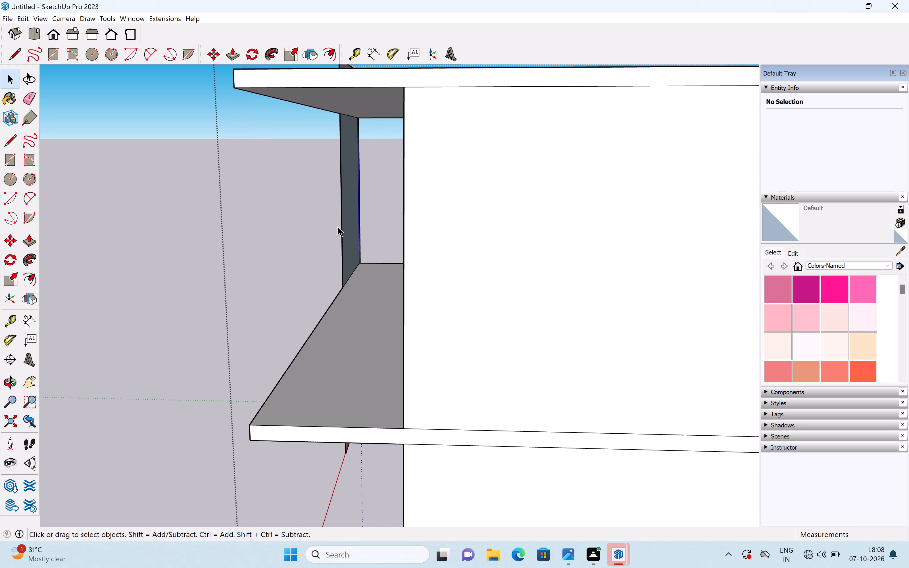
pyautogui.press('p')
pyautogui.moveTo(351, 226); pyautogui.dragTo(406, 250)
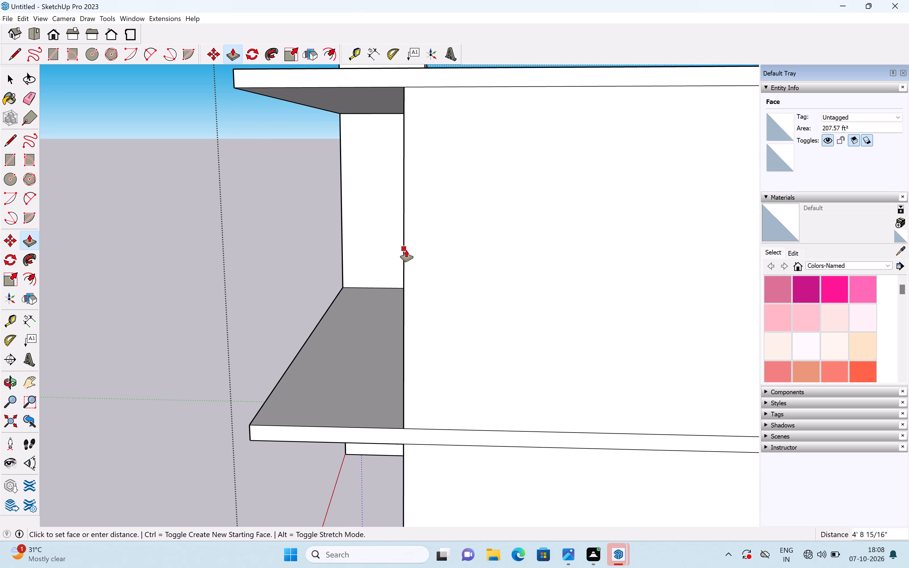
pyautogui.moveTo(406, 250); pyautogui.dragTo(407, 250)
# Erase the slab edge lines crossing the pillar's front face at both slab levels.
pyautogui.scroll(-2, 418, 249)
pyautogui.scroll(1, 418, 250)
pyautogui.scroll(-3, 418, 250)
pyautogui.moveTo(333, 256); pyautogui.dragTo(648, 261, button='middle')
pyautogui.moveTo(436, 257); pyautogui.dragTo(636, 262, button='middle')
pyautogui.scroll(4, 0, 471)
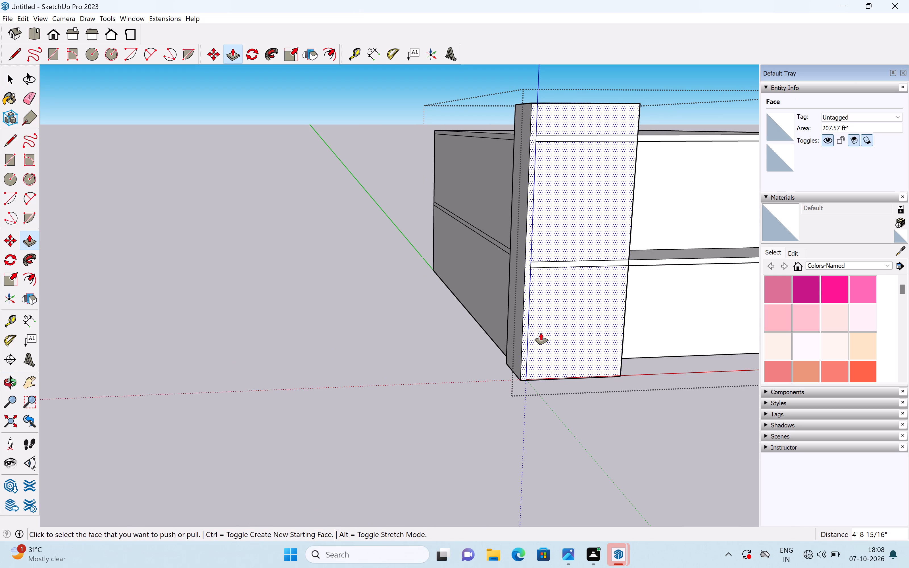
pyautogui.keyDown('shift'); pyautogui.moveTo(541, 332); pyautogui.dragTo(306, 403, button='middle'); pyautogui.keyUp('shift')
pyautogui.scroll(1, 306, 403)
pyautogui.moveTo(426, 212); pyautogui.dragTo(327, 218, button='middle')
pyautogui.scroll(3, 322, 209)
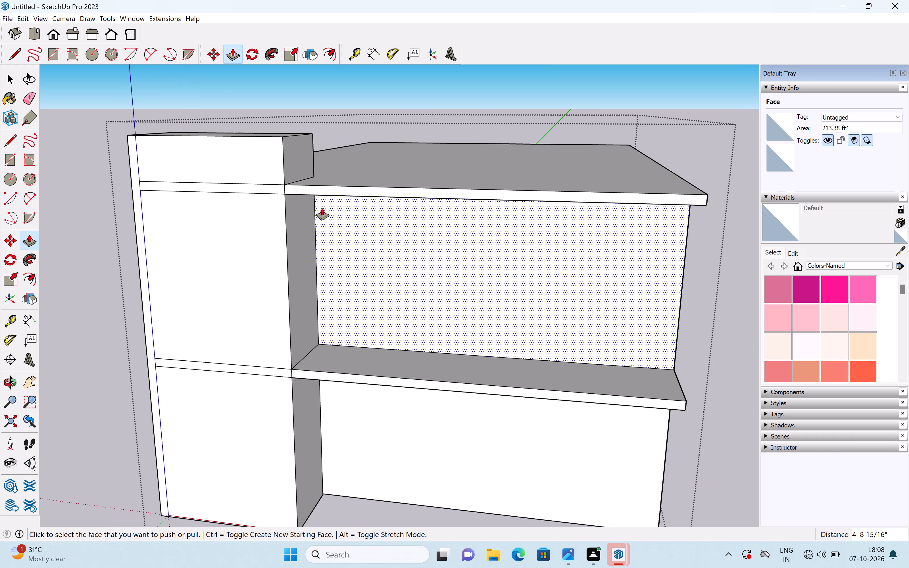
pyautogui.keyDown('shift'); pyautogui.moveTo(316, 219); pyautogui.dragTo(499, 228, button='middle'); pyautogui.keyUp('shift')
pyautogui.press('space')
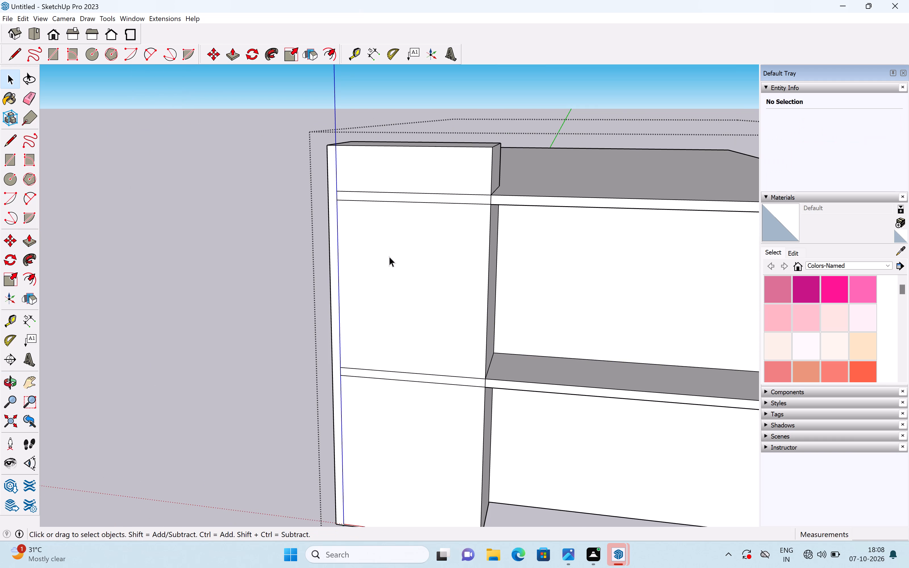
pyautogui.write('e')
pyautogui.moveTo(402, 183); pyautogui.dragTo(406, 226)
pyautogui.scroll(-2, 408, 230)
pyautogui.moveTo(410, 326); pyautogui.dragTo(408, 381)
# Examine the pillar and its junctions with the slabs from the front, side and above.
pyautogui.moveTo(404, 334); pyautogui.dragTo(460, 312, button='middle')
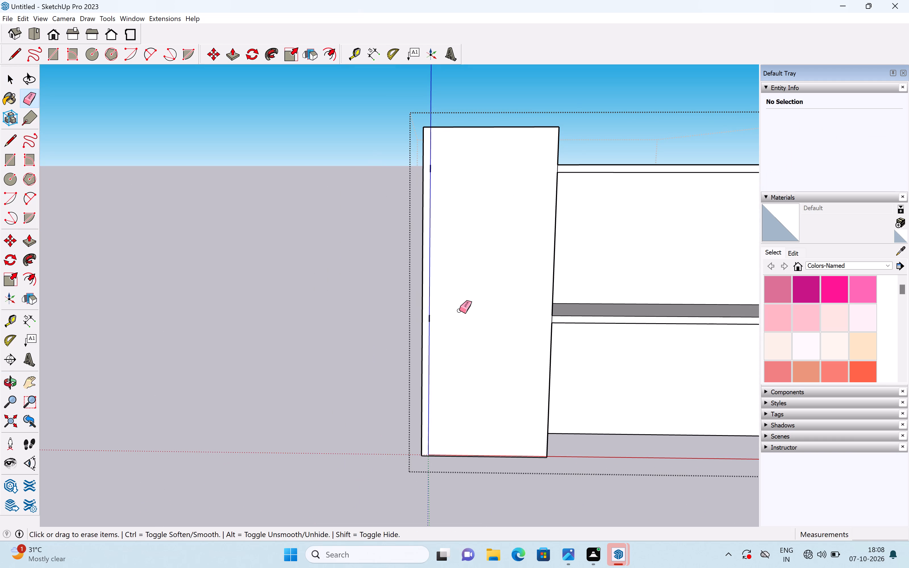
pyautogui.scroll(-1, 458, 309)
pyautogui.keyDown('shift'); pyautogui.moveTo(458, 309); pyautogui.dragTo(378, 359, button='middle'); pyautogui.keyUp('shift')
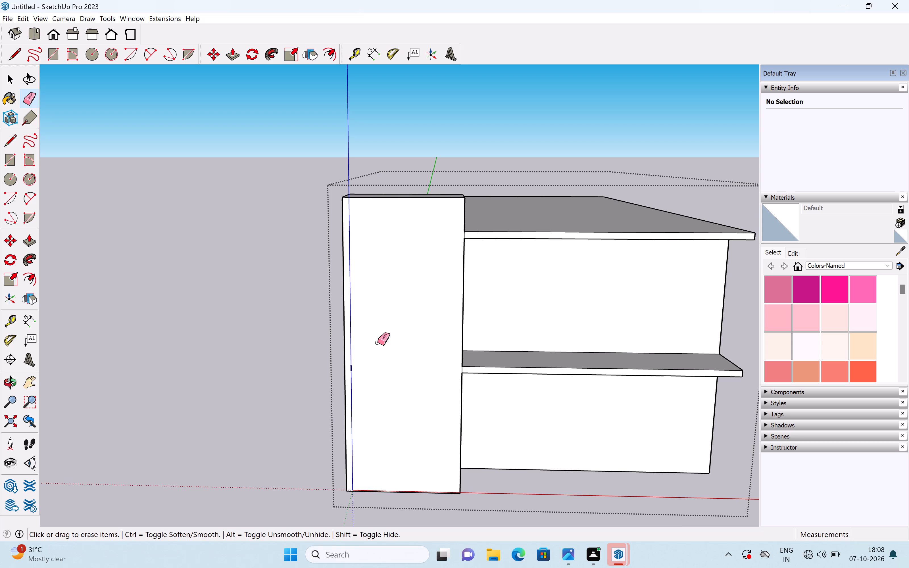
pyautogui.moveTo(417, 327); pyautogui.dragTo(590, 316, button='middle')
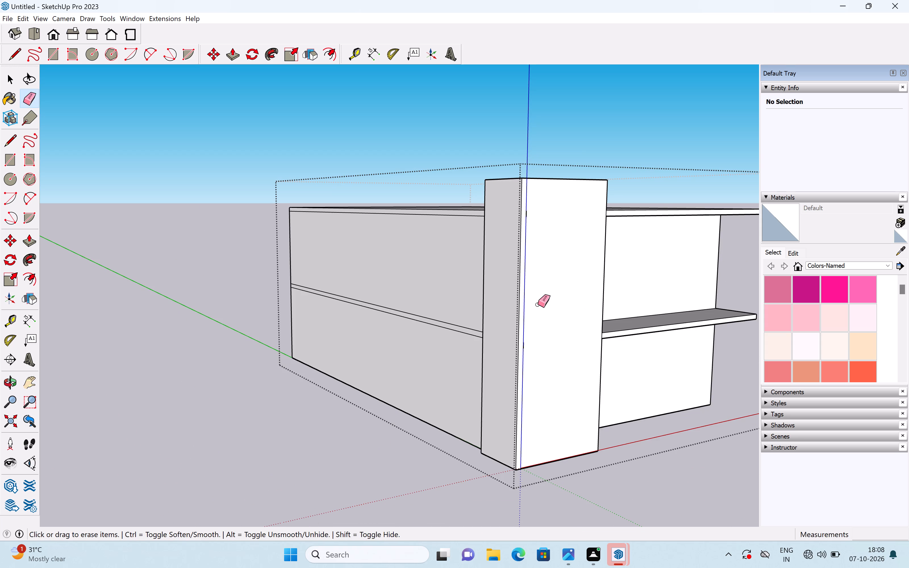
pyautogui.moveTo(526, 249); pyautogui.dragTo(528, 293, button='middle')
pyautogui.scroll(4, 518, 288)
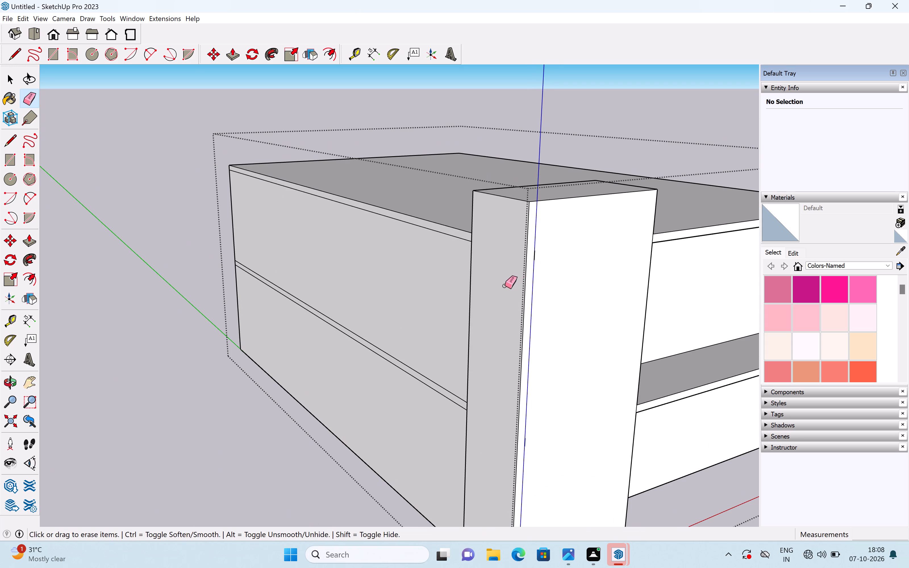
pyautogui.scroll(-3, 503, 287)
pyautogui.moveTo(522, 302); pyautogui.dragTo(361, 354, button='middle')
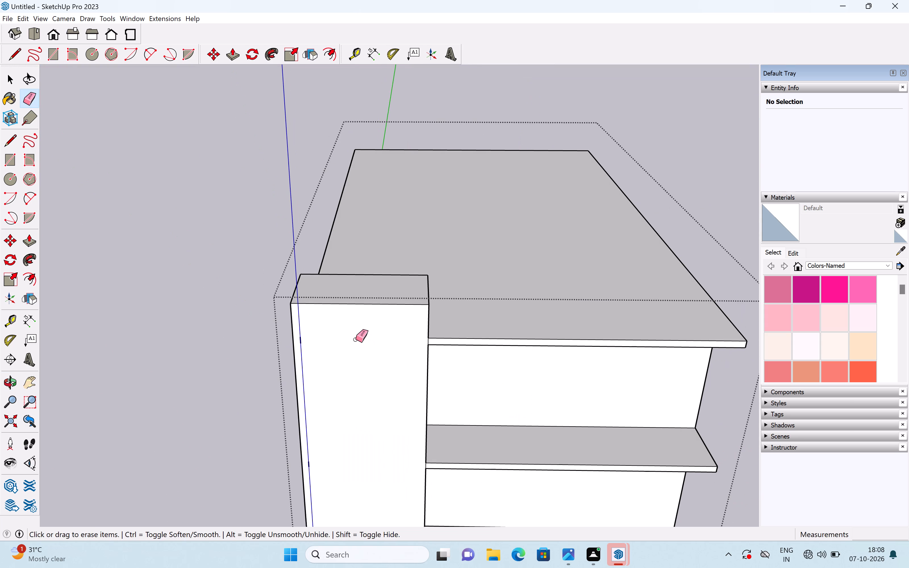
pyautogui.scroll(-8, 361, 334)
pyautogui.press('space')
pyautogui.scroll(-1, 380, 349)
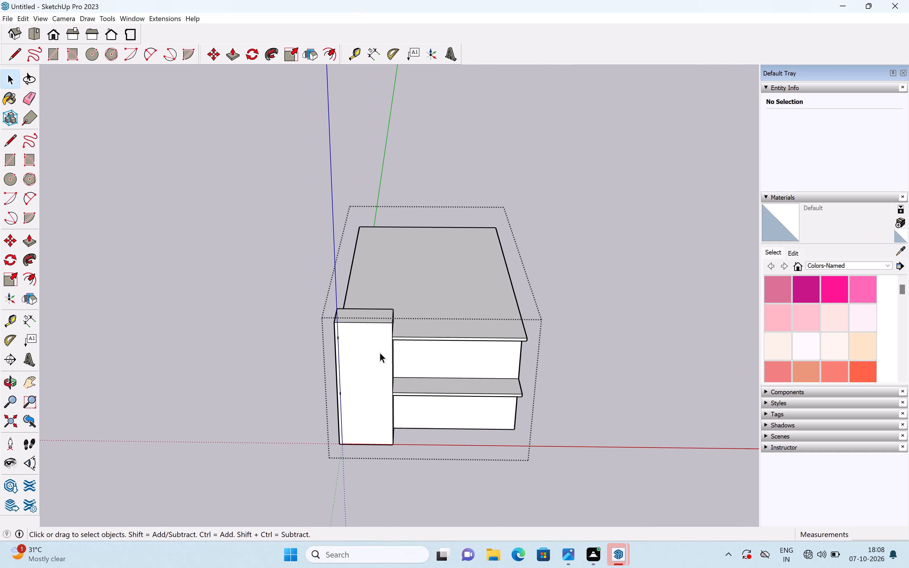
pyautogui.keyDown('shift'); pyautogui.moveTo(375, 356); pyautogui.dragTo(409, 223, button='middle'); pyautogui.keyUp('shift')
pyautogui.scroll(5, 413, 261)
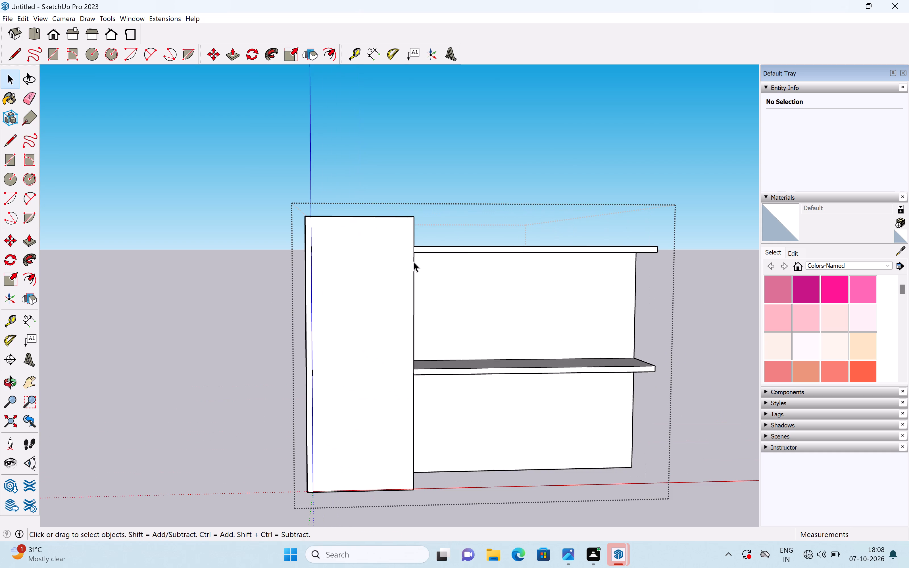
pyautogui.scroll(1, 413, 262)
pyautogui.scroll(-2, 432, 294)
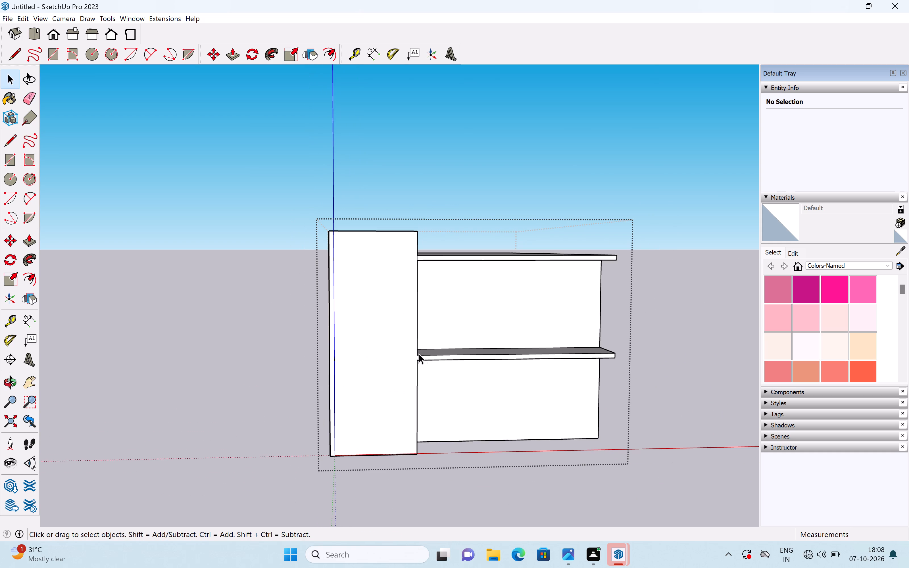
# Thicken the middle slab by raising its top face about 1' 4".
pyautogui.scroll(4, 439, 365)
pyautogui.moveTo(435, 354); pyautogui.dragTo(321, 378, button='middle')
pyautogui.scroll(1, 427, 355)
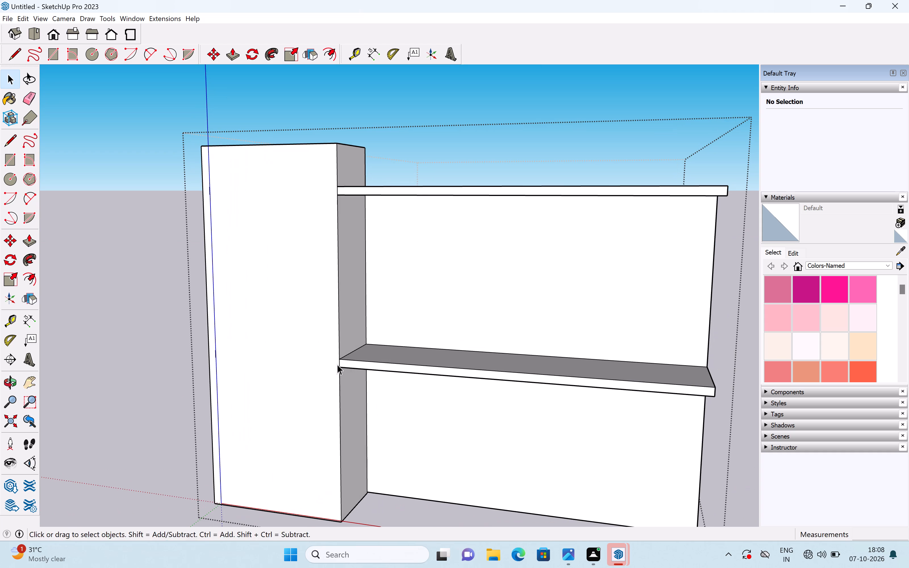
pyautogui.press('p')
pyautogui.moveTo(386, 349); pyautogui.dragTo(391, 329)
# Thicken the roof slab by raising its top face about 1' 6".
pyautogui.scroll(-3, 401, 313)
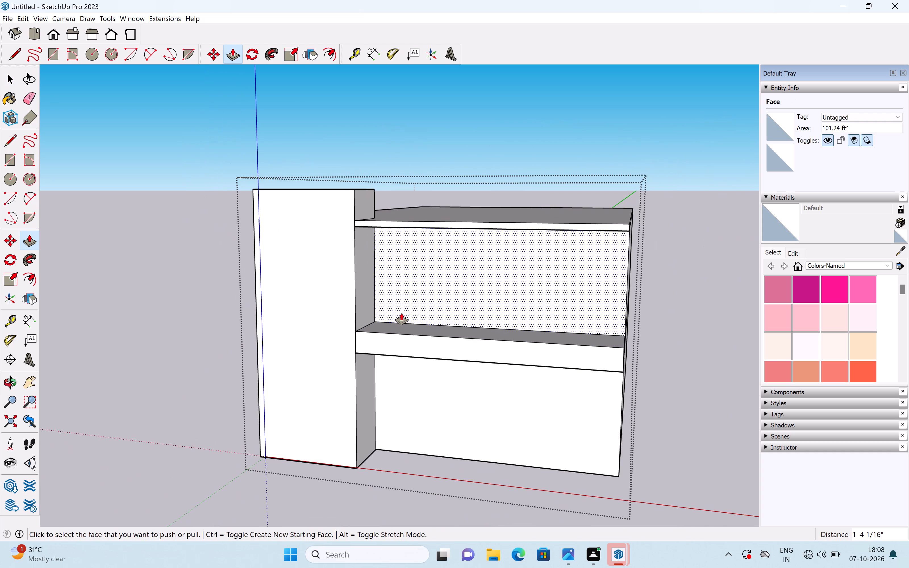
pyautogui.moveTo(465, 293); pyautogui.dragTo(305, 396, button='middle')
pyautogui.moveTo(343, 335); pyautogui.dragTo(344, 318)
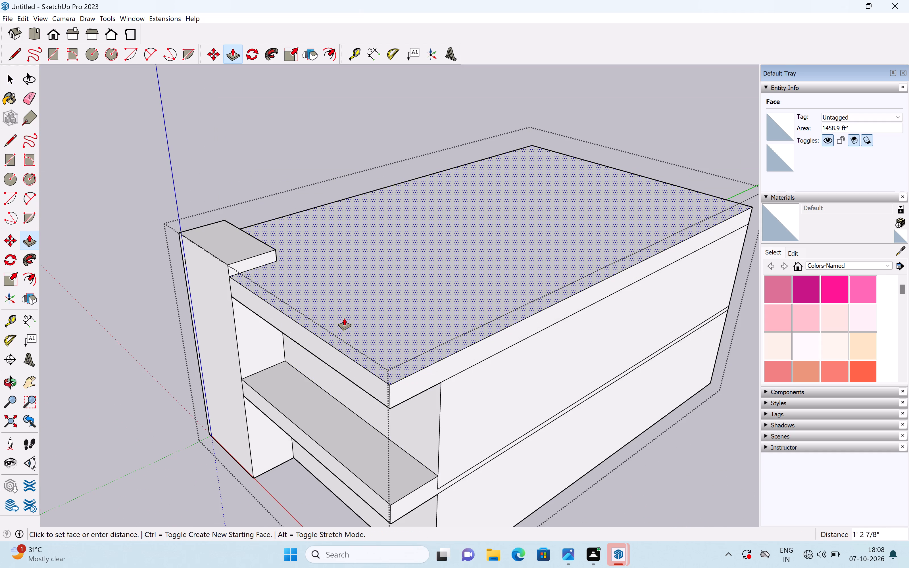
pyautogui.moveTo(344, 318); pyautogui.dragTo(345, 318)
# Pull the middle slab's front face forward about 10", projecting past the pillar's front face.
pyautogui.scroll(-5, 353, 330)
pyautogui.moveTo(299, 370); pyautogui.dragTo(599, 248, button='middle')
pyautogui.moveTo(465, 334); pyautogui.dragTo(530, 316, button='middle')
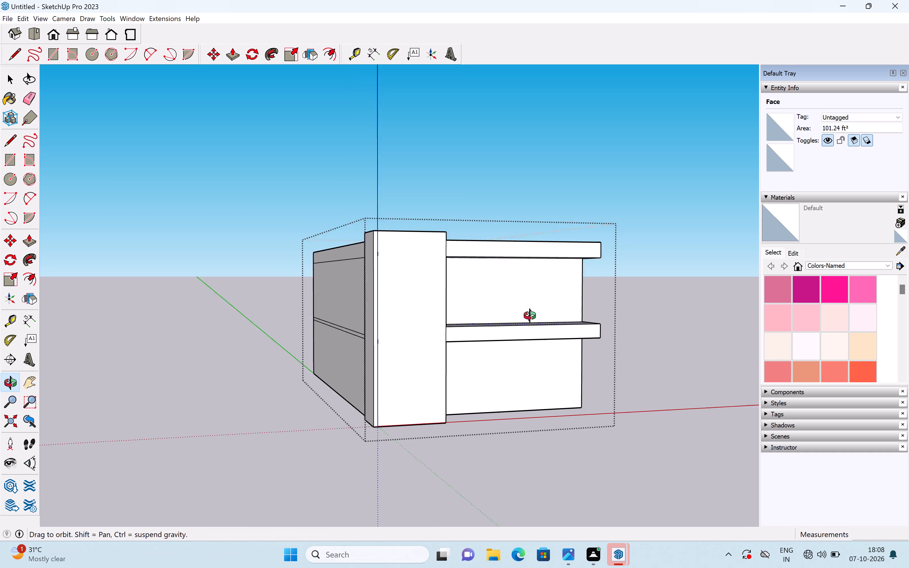
pyautogui.moveTo(530, 316); pyautogui.dragTo(535, 315, button='middle')
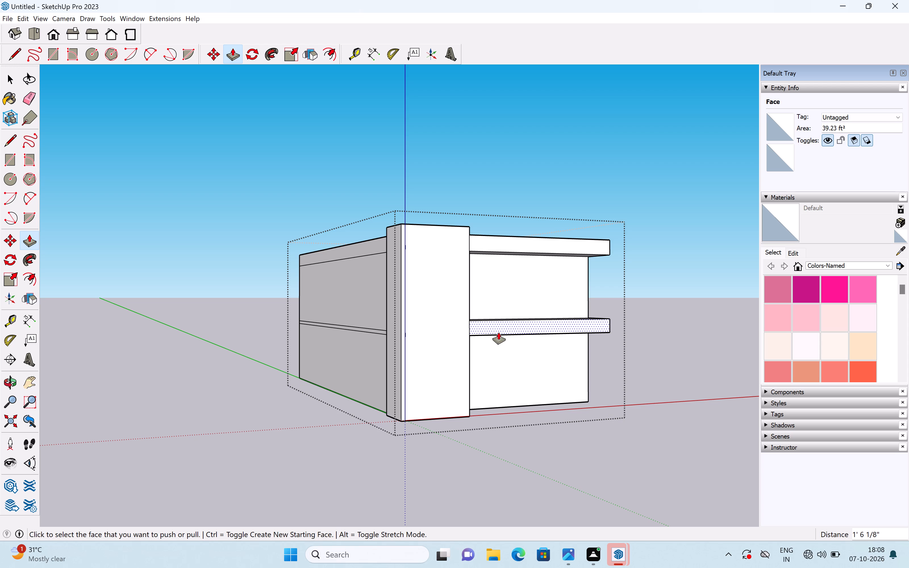
pyautogui.moveTo(474, 336); pyautogui.dragTo(558, 336, button='middle')
pyautogui.scroll(11, 545, 323)
pyautogui.moveTo(485, 333); pyautogui.dragTo(503, 348)
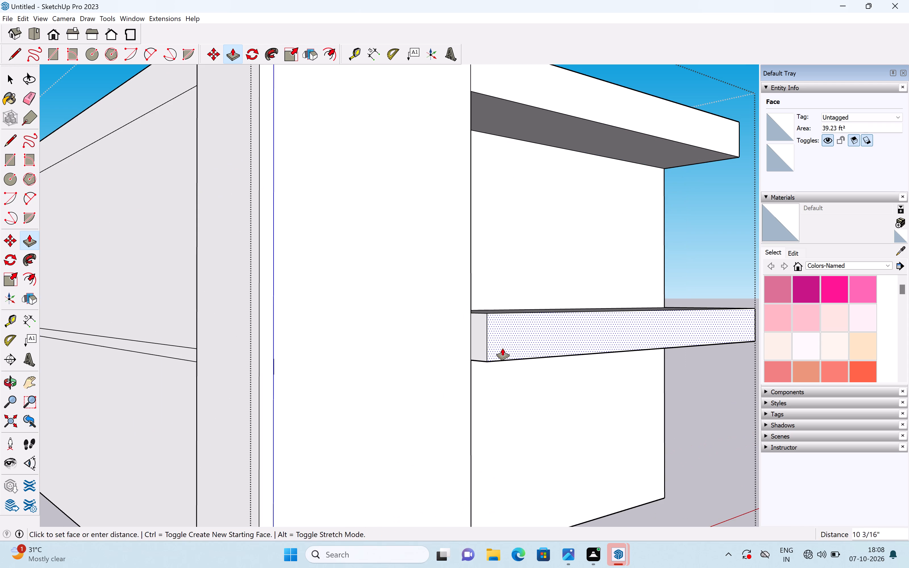
pyautogui.moveTo(503, 348); pyautogui.dragTo(504, 350)
# Extend the pillar-side end of the middle slab's projection about 1' 1 5/8" across the pillar's front face.
pyautogui.scroll(-6, 500, 347)
pyautogui.moveTo(492, 341); pyautogui.dragTo(480, 344)
# Pull the roof slab's front face forward about 10", projecting past the pillar's front face.
pyautogui.scroll(-3, 507, 339)
pyautogui.moveTo(514, 338); pyautogui.dragTo(263, 414, button='middle')
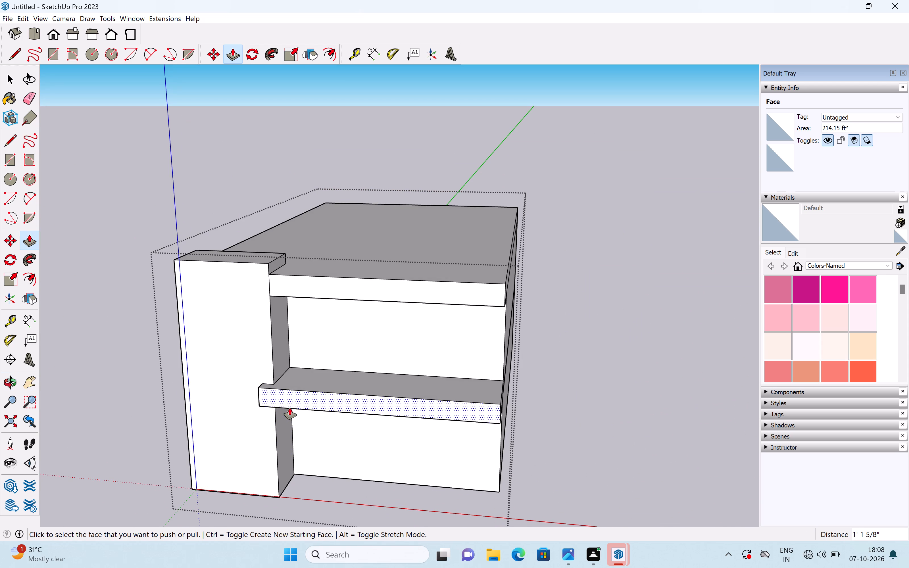
pyautogui.middleClick(324, 400)
pyautogui.scroll(-1, 464, 366)
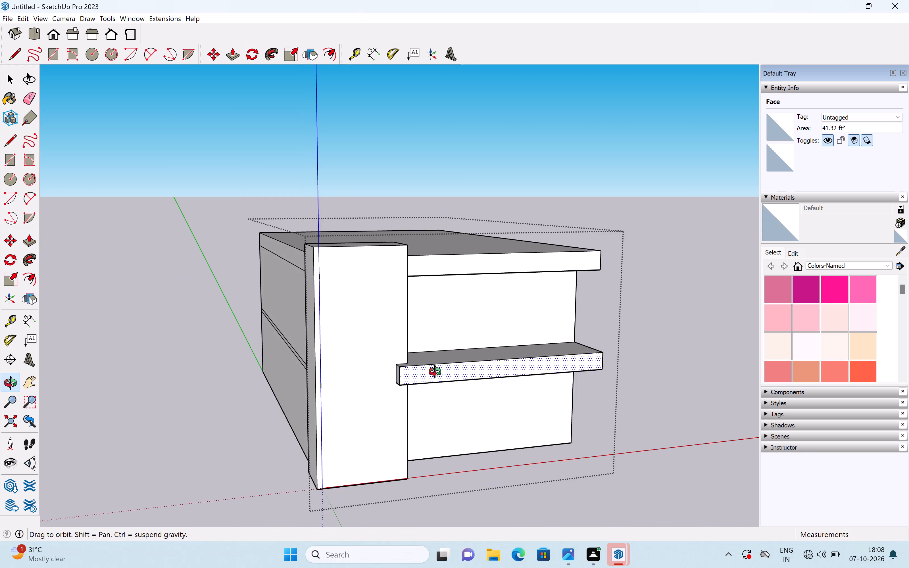
pyautogui.scroll(1, 326, 399)
pyautogui.scroll(2, 378, 262)
pyautogui.moveTo(348, 287); pyautogui.dragTo(343, 293)
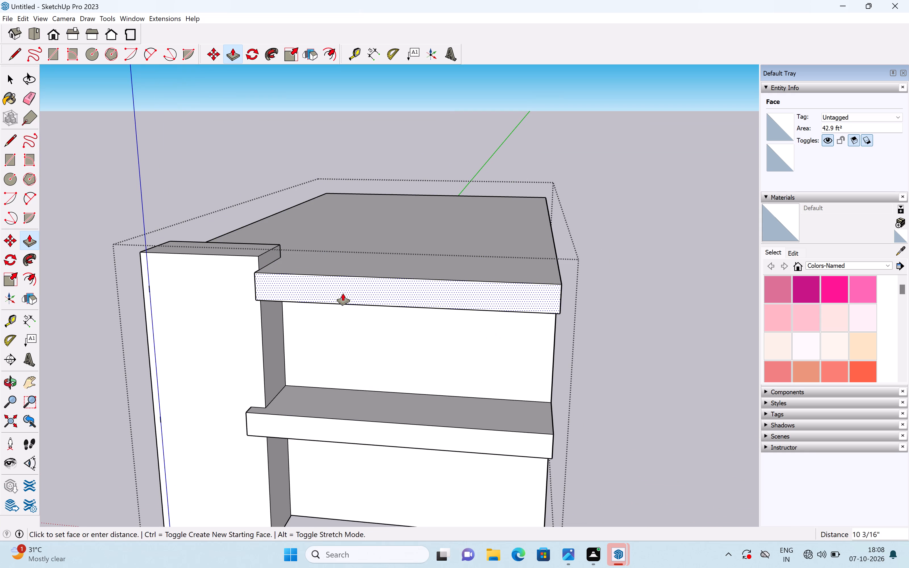
pyautogui.moveTo(343, 293); pyautogui.dragTo(342, 294)
# Draw a horizontal line across the full length of the middle slab's front face, slightly below its top edge.
pyautogui.scroll(-5, 347, 294)
pyautogui.moveTo(335, 319); pyautogui.dragTo(441, 226, button='middle')
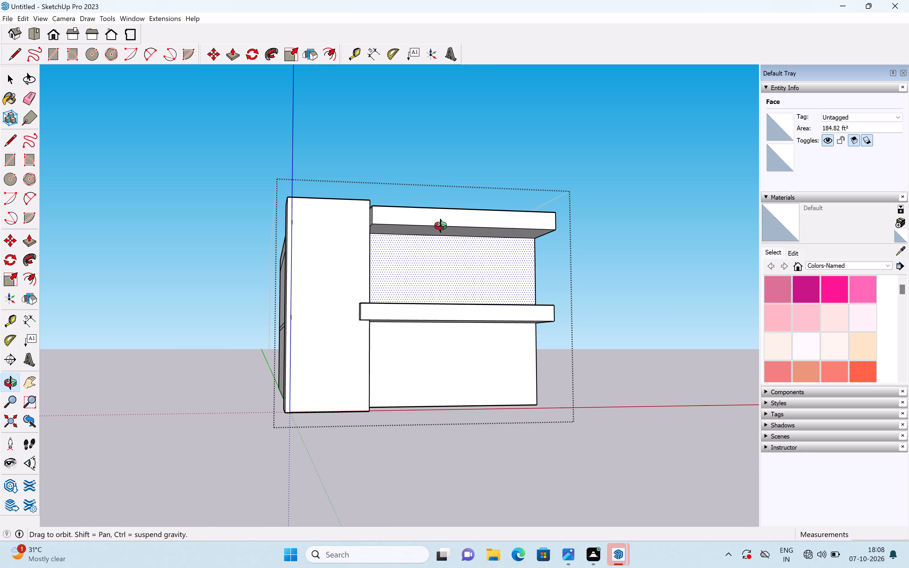
pyautogui.moveTo(441, 226); pyautogui.dragTo(440, 238, button='middle')
pyautogui.press('space')
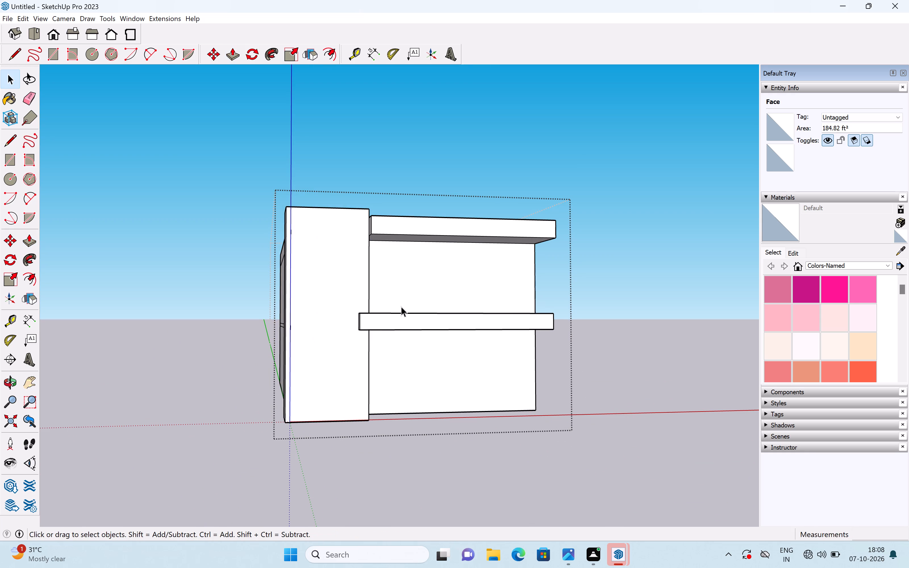
pyautogui.moveTo(402, 307); pyautogui.dragTo(404, 333, button='middle')
pyautogui.scroll(4, 404, 333)
pyautogui.press('l')
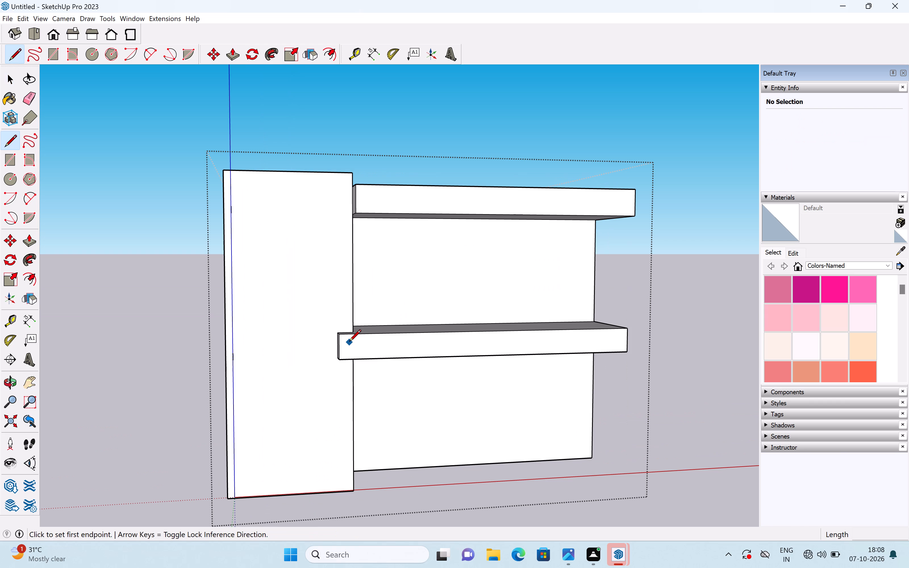
pyautogui.press('Return')
pyautogui.scroll(13, 332, 336)
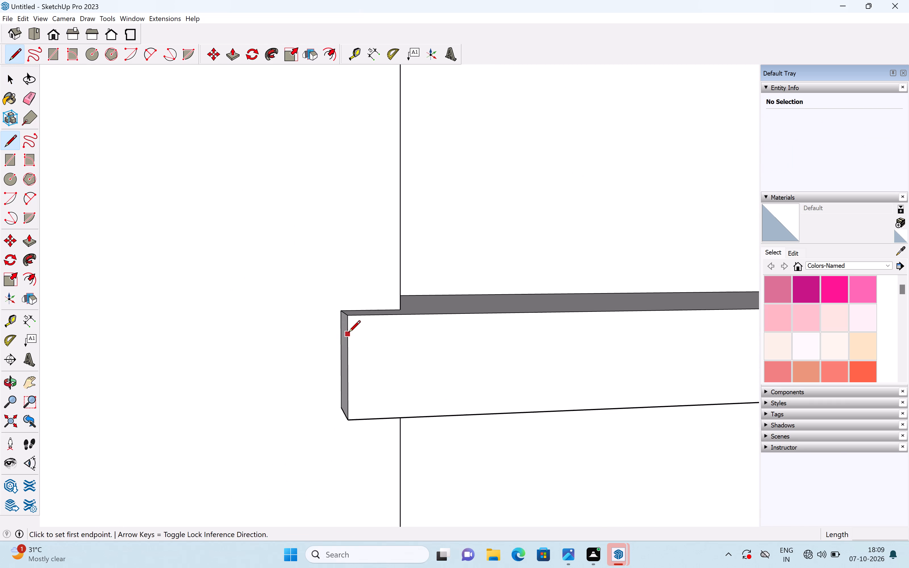
pyautogui.click(347, 333)
pyautogui.scroll(-3, 391, 339)
pyautogui.moveTo(413, 333); pyautogui.dragTo(411, 333, button='middle')
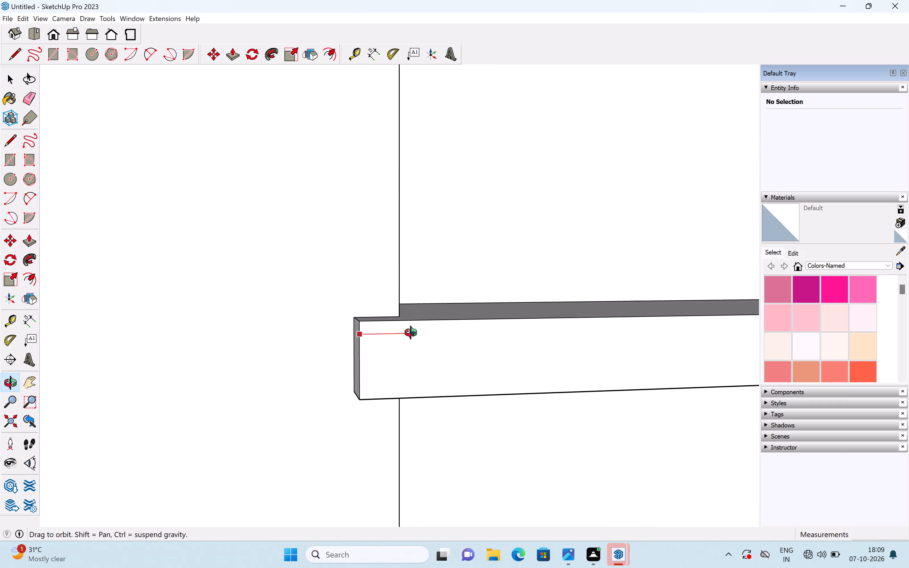
pyautogui.moveTo(411, 333); pyautogui.dragTo(165, 328, button='middle')
pyautogui.scroll(-5, 311, 338)
pyautogui.keyDown('shift'); pyautogui.moveTo(479, 321); pyautogui.dragTo(271, 320, button='middle'); pyautogui.keyUp('shift')
pyautogui.scroll(-1, 552, 310)
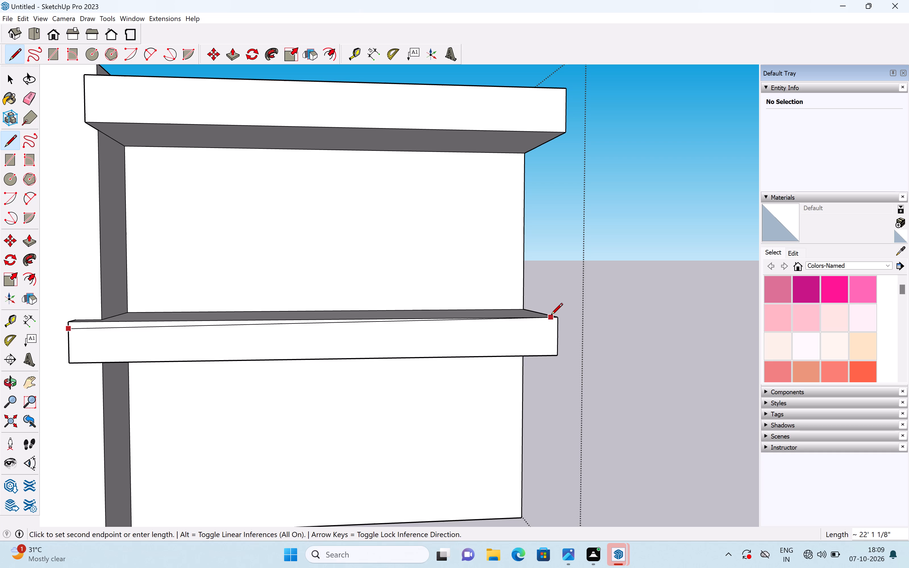
pyautogui.press('Right')
pyautogui.click(558, 325)
pyautogui.press('space')
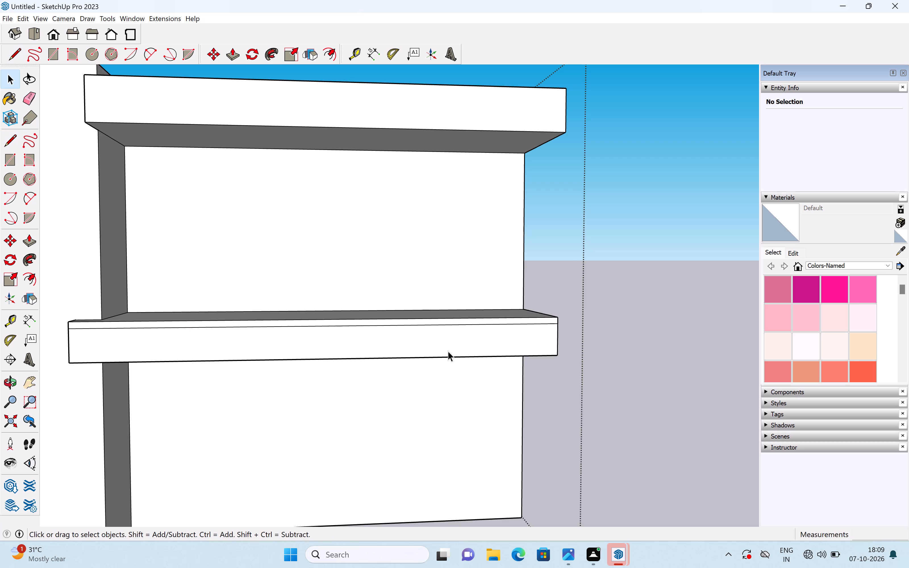
# Continue that line across the pillar-side end face of the middle slab, from the front corner to the rear edge.
pyautogui.scroll(-4, 448, 351)
pyautogui.moveTo(364, 357); pyautogui.dragTo(654, 359, button='middle')
pyautogui.scroll(6, 510, 355)
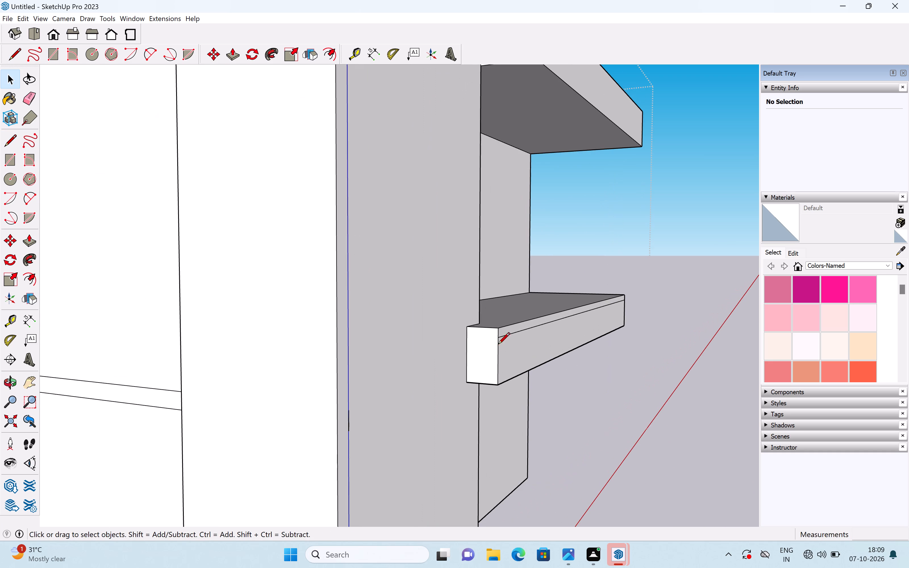
pyautogui.press('l')
pyautogui.scroll(4, 487, 340)
pyautogui.click(502, 338)
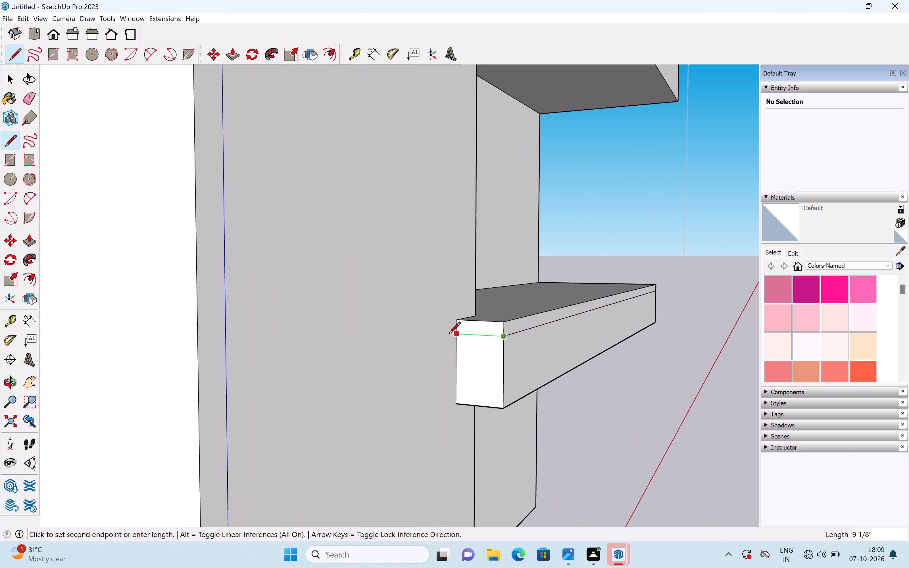
pyautogui.press('Left')
pyautogui.click(454, 330)
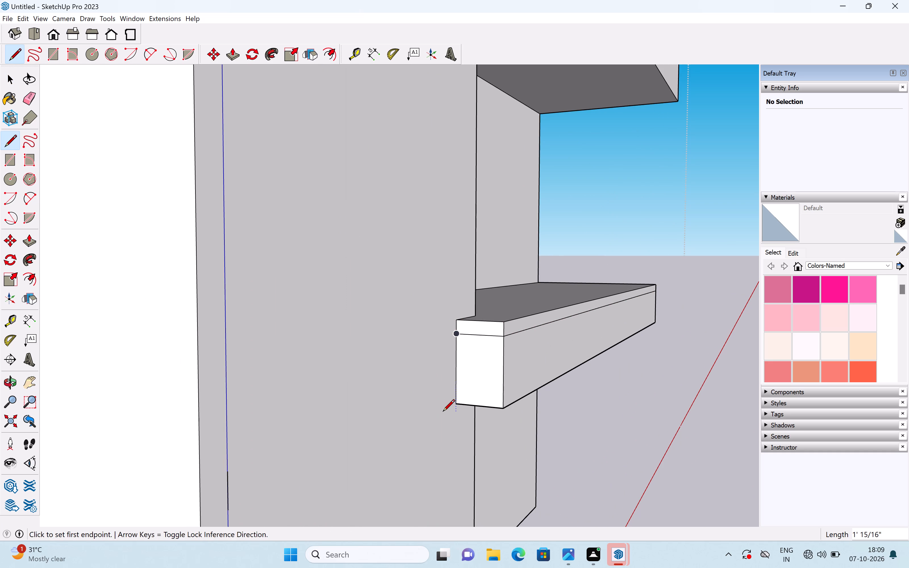
pyautogui.press('space')
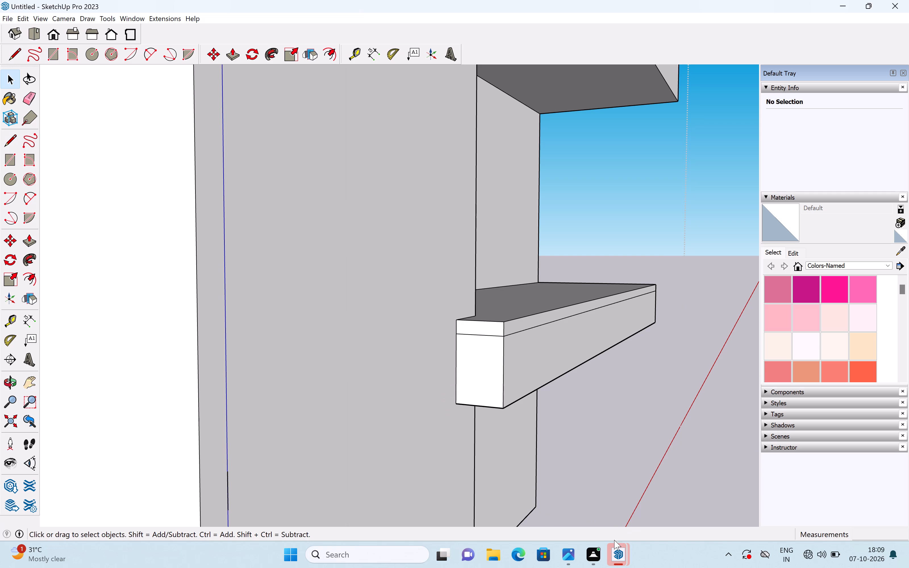
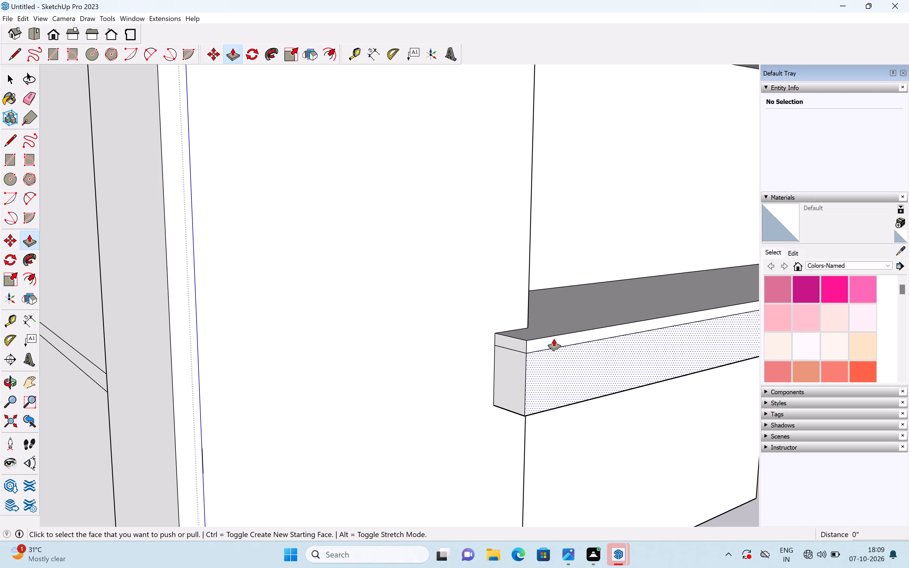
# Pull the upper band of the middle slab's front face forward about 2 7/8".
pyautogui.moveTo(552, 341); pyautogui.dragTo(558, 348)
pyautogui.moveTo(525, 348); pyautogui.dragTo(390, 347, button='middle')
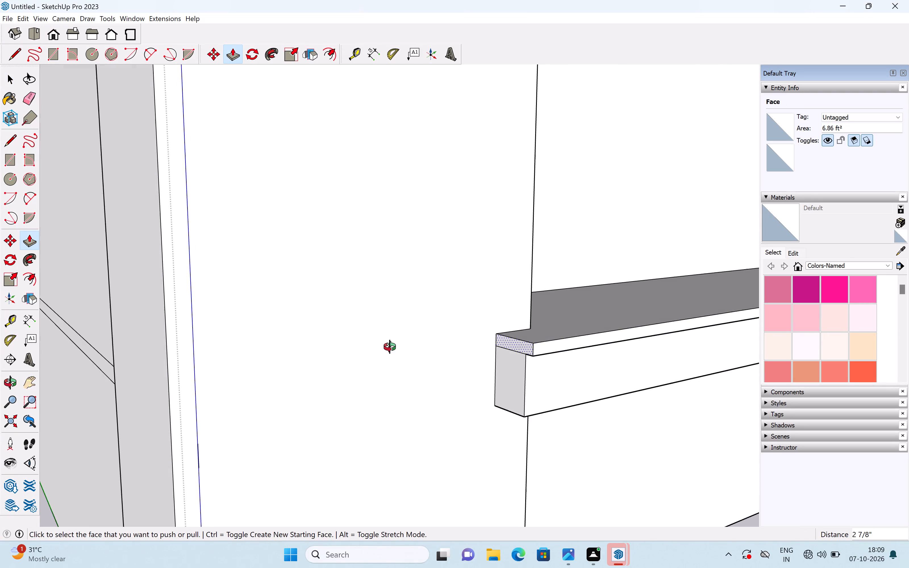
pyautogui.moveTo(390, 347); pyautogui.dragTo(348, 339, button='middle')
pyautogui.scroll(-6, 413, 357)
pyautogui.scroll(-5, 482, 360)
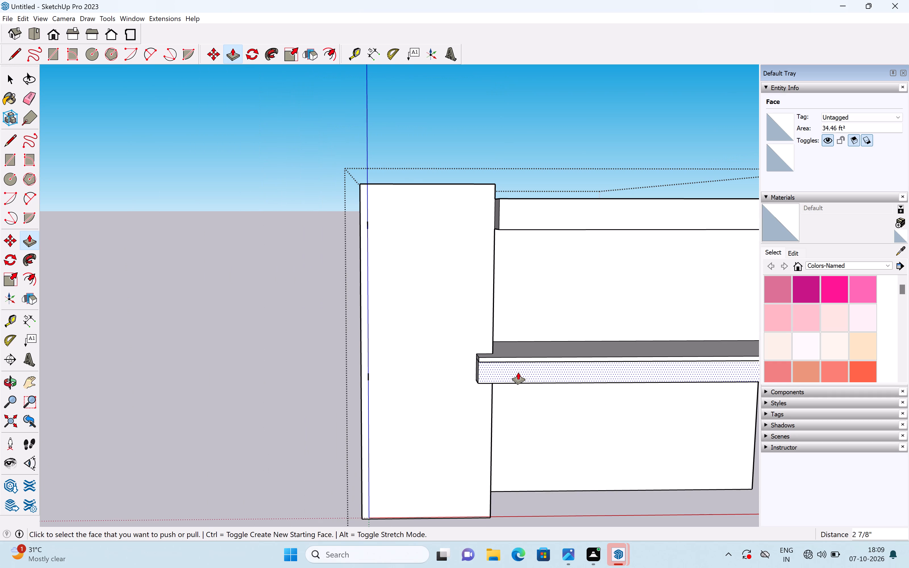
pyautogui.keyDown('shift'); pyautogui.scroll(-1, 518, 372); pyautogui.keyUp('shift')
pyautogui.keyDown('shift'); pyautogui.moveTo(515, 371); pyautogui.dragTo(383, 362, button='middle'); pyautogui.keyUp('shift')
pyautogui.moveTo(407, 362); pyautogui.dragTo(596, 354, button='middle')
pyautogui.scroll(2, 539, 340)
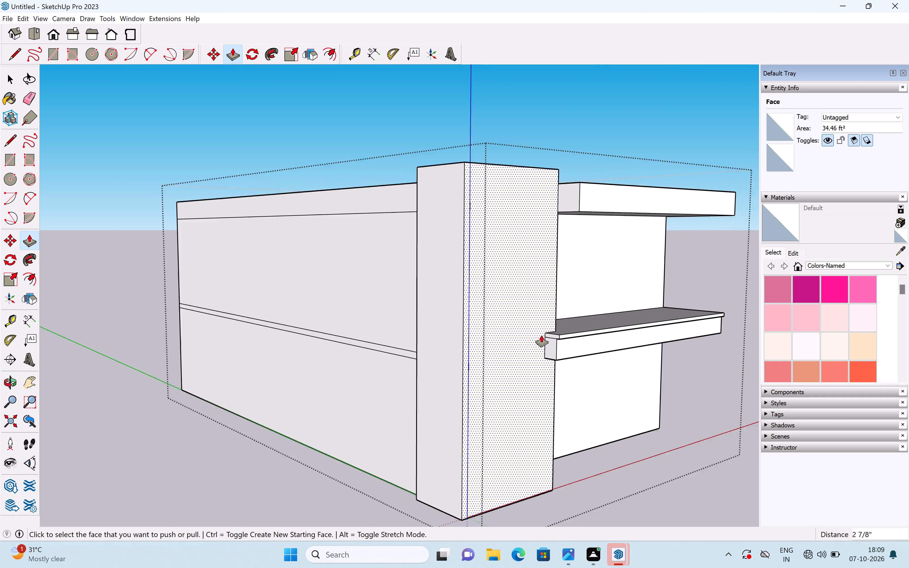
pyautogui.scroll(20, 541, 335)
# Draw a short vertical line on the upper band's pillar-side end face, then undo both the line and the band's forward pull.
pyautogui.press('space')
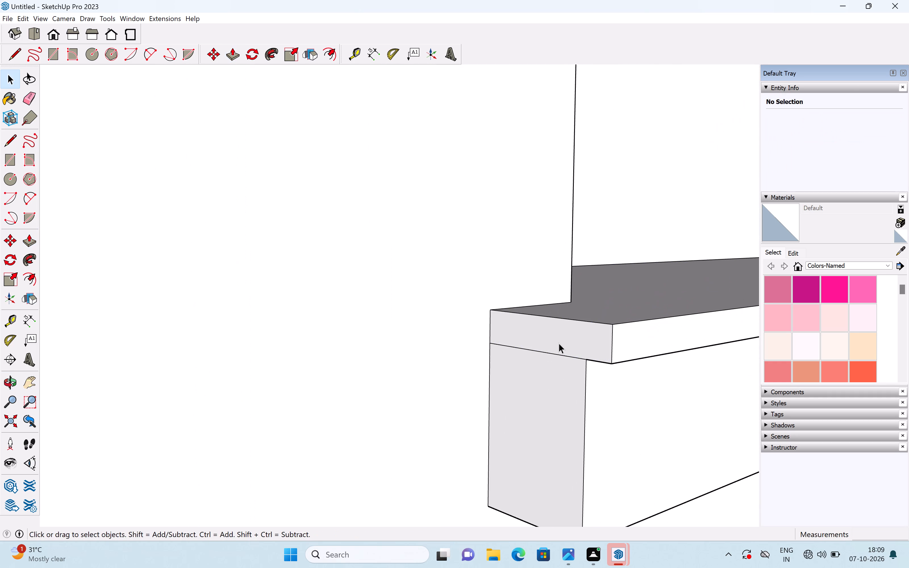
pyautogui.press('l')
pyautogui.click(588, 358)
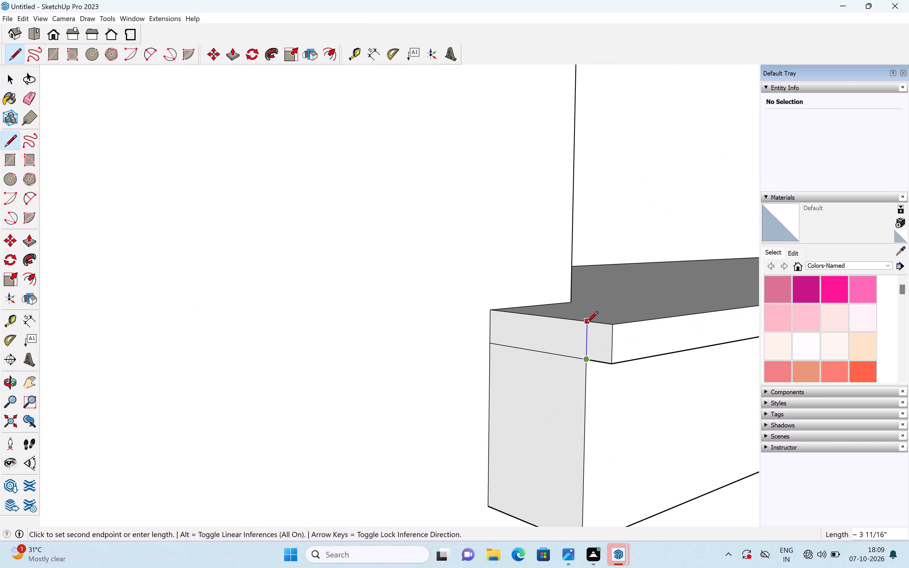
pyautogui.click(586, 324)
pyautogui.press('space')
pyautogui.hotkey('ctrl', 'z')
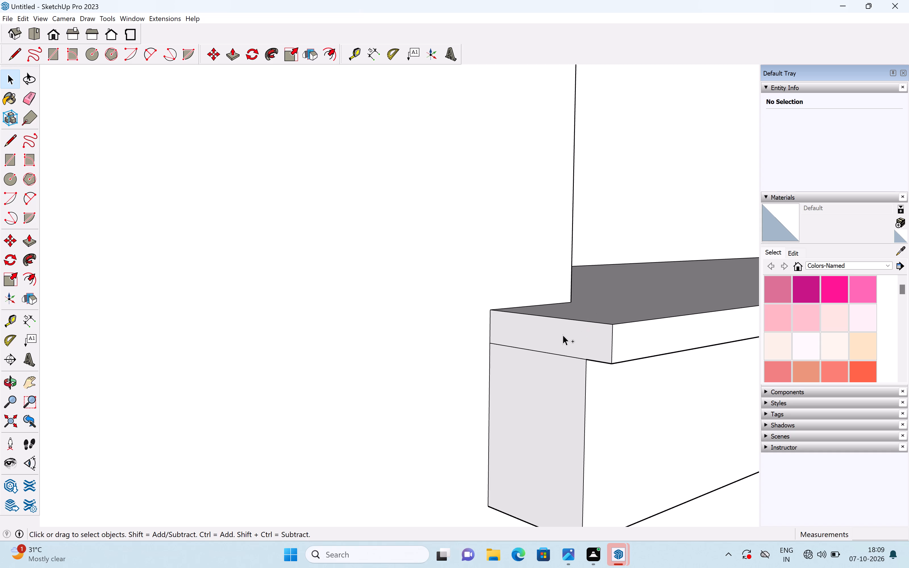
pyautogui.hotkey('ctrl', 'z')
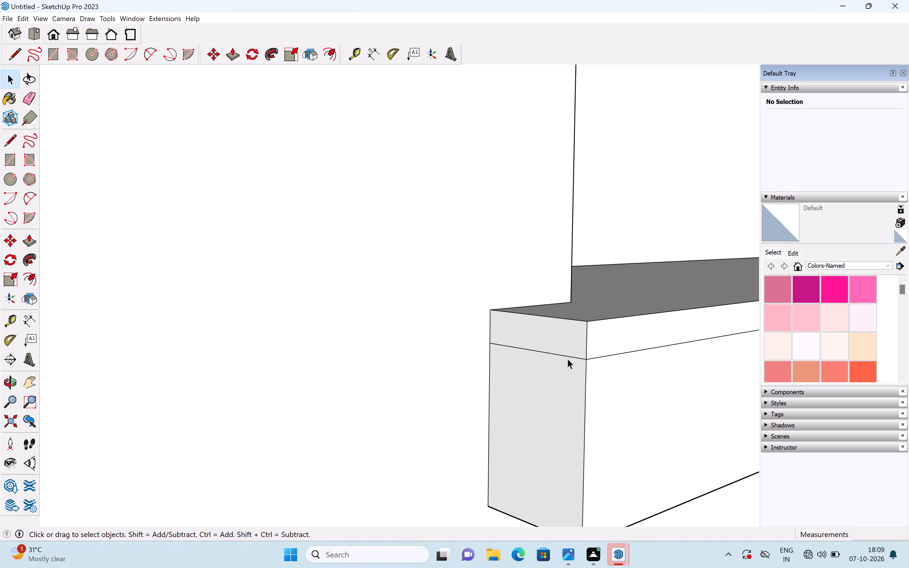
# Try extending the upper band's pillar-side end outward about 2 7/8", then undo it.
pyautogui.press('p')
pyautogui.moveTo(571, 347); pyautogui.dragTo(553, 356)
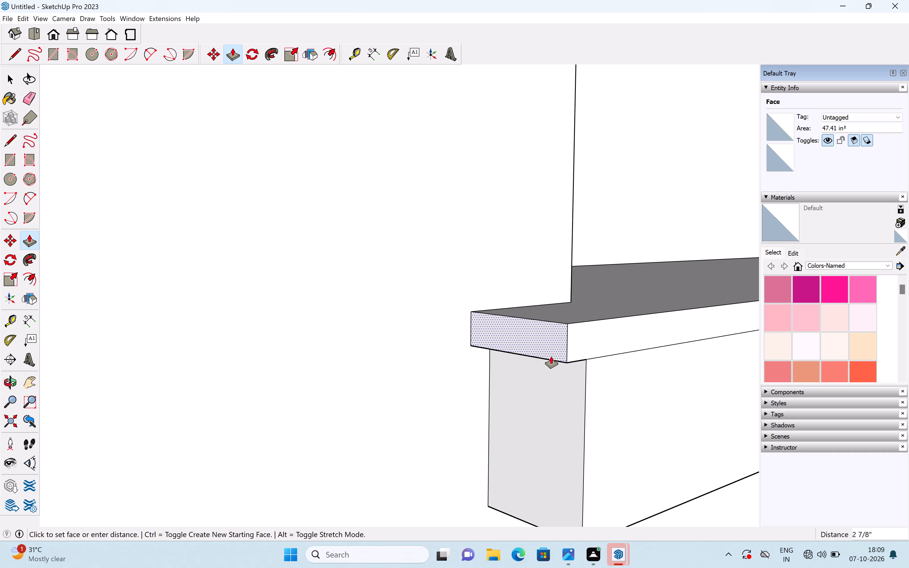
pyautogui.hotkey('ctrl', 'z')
# Pull the upper band of the middle slab's front face slightly forward of the face below it.
pyautogui.moveTo(599, 340); pyautogui.dragTo(605, 344)
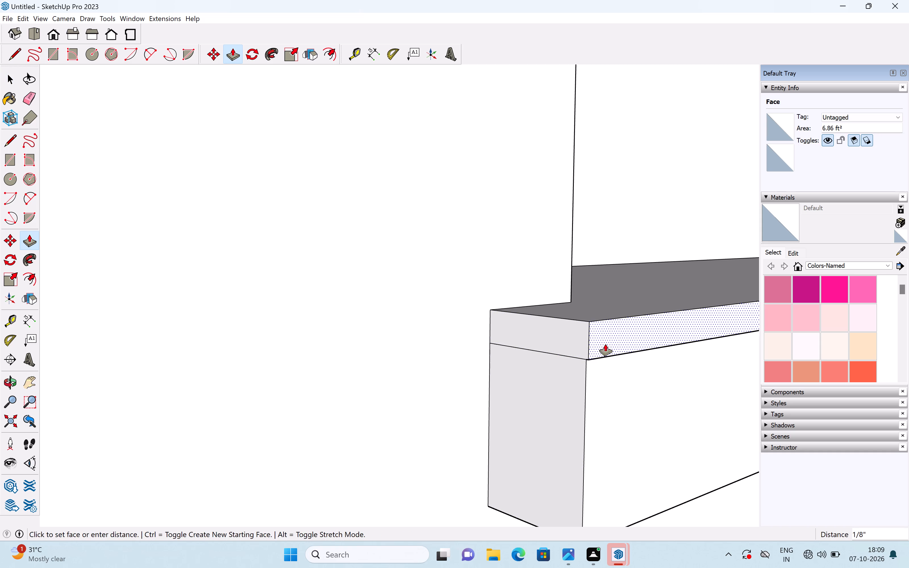
pyautogui.moveTo(605, 344); pyautogui.dragTo(608, 346)
pyautogui.scroll(3, 583, 358)
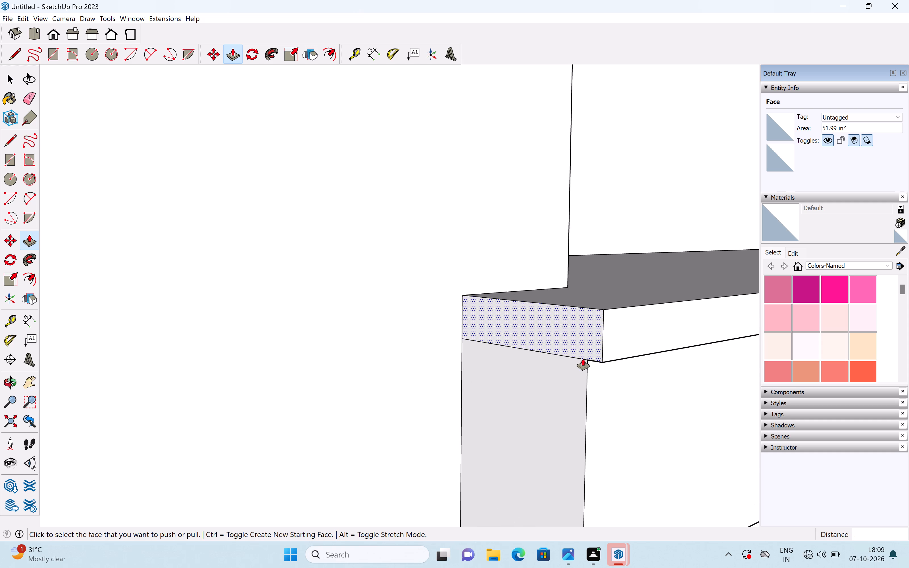
# Extend the upper band's pillar-side end outward about 1 9/16" across the pillar's front face.
pyautogui.scroll(-6, 585, 359)
pyautogui.moveTo(581, 357); pyautogui.dragTo(415, 387, button='middle')
pyautogui.scroll(-3, 435, 383)
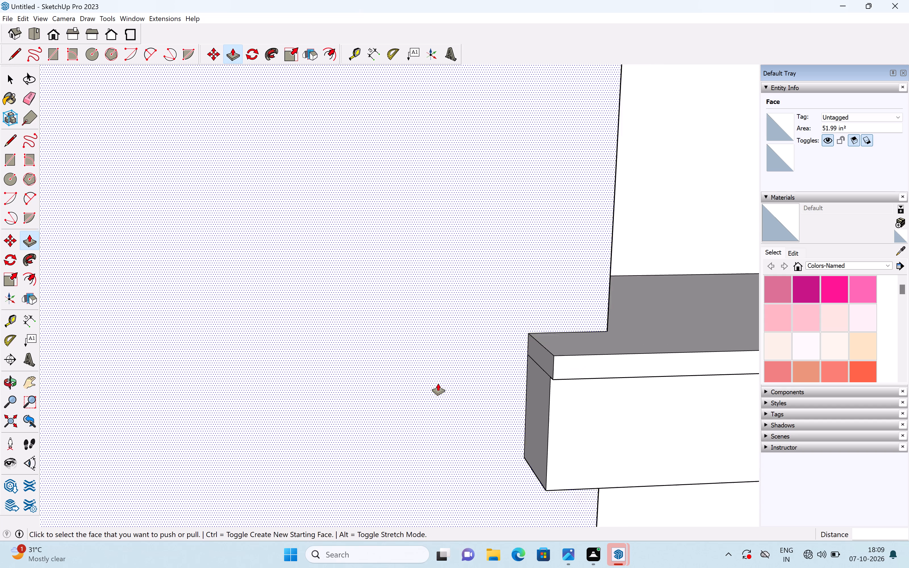
pyautogui.scroll(-2, 438, 383)
pyautogui.scroll(5, 528, 362)
pyautogui.moveTo(502, 369); pyautogui.dragTo(490, 370)
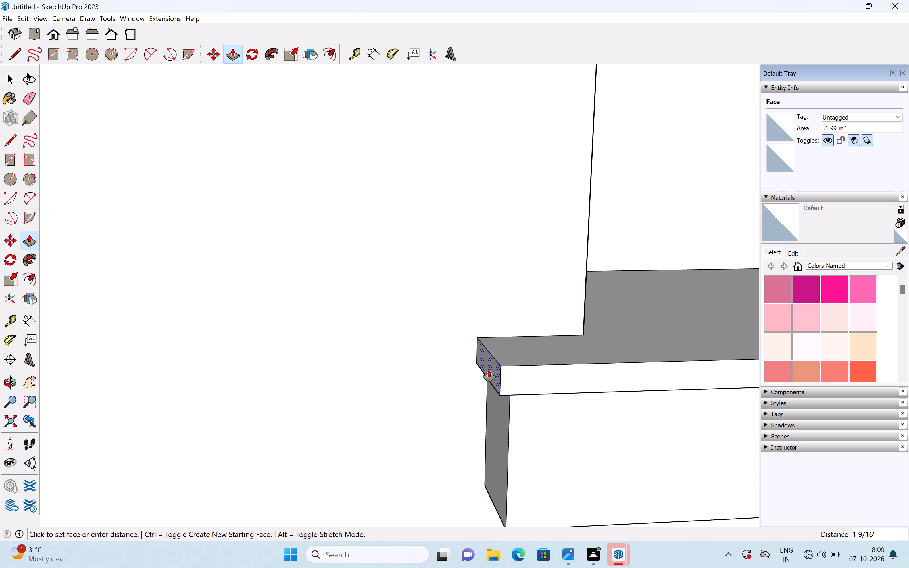
# Examine the middle slab's projecting upper band from the front and from the side away from the pillar.
pyautogui.scroll(-18, 491, 377)
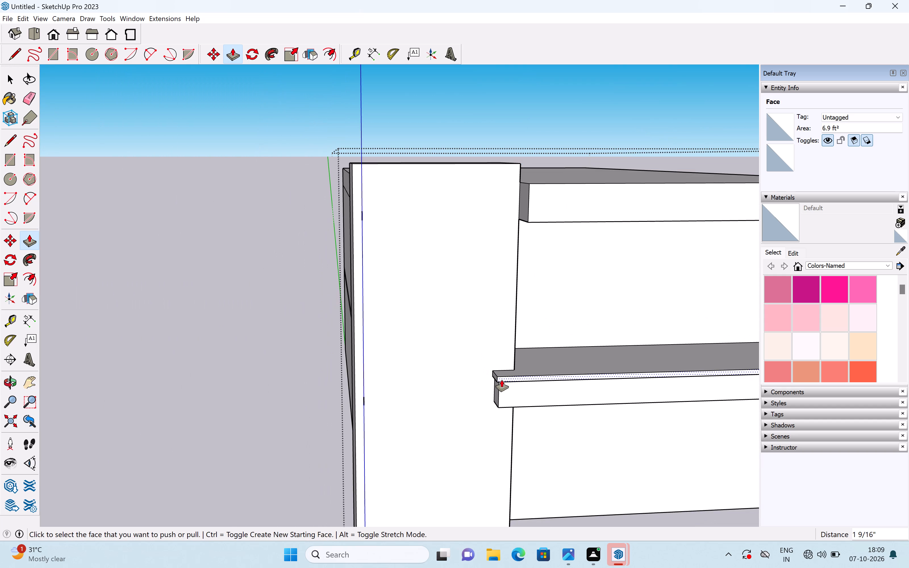
pyautogui.keyDown('shift'); pyautogui.moveTo(506, 387); pyautogui.dragTo(289, 369, button='middle'); pyautogui.keyUp('shift')
pyautogui.scroll(-4, 323, 371)
pyautogui.moveTo(468, 339); pyautogui.dragTo(419, 325, button='middle')
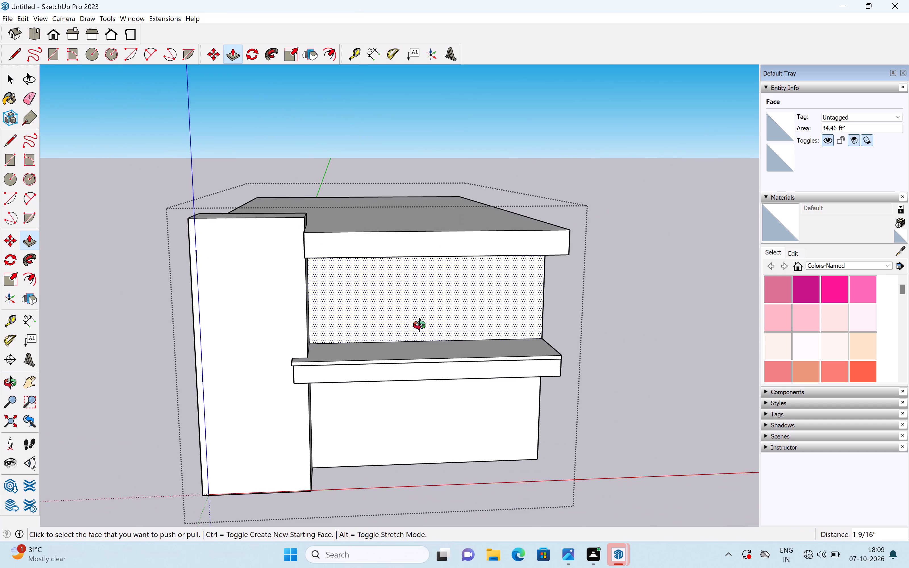
pyautogui.moveTo(419, 325); pyautogui.dragTo(293, 321, button='middle')
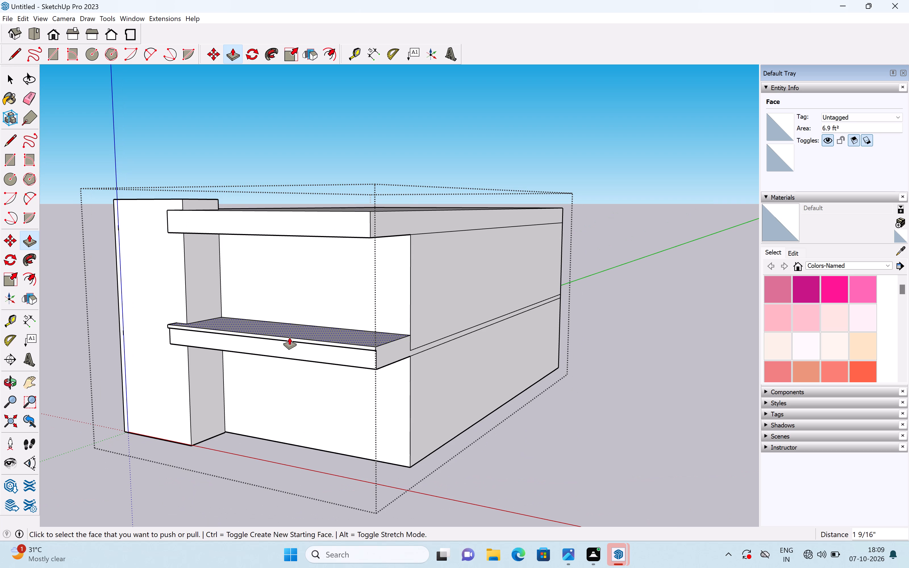
pyautogui.moveTo(291, 337); pyautogui.dragTo(458, 324, button='middle')
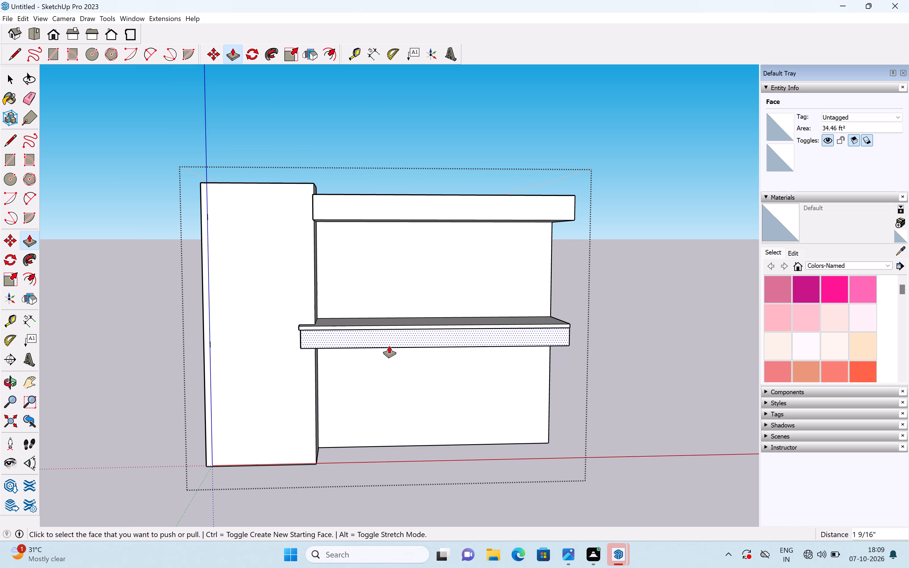
pyautogui.keyDown('shift'); pyautogui.moveTo(387, 344); pyautogui.dragTo(391, 344, button='middle'); pyautogui.keyUp('shift')
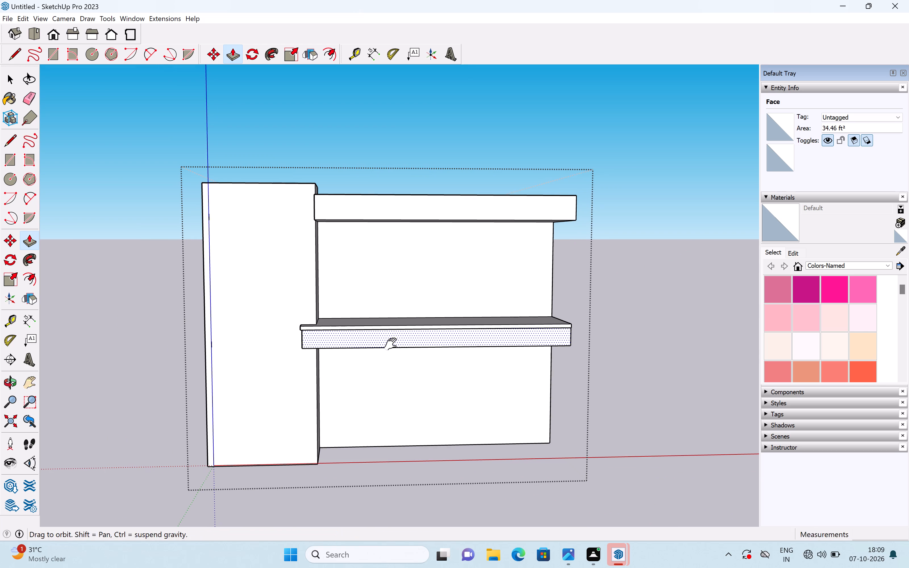
pyautogui.keyDown('shift'); pyautogui.moveTo(391, 344); pyautogui.dragTo(425, 337, button='middle'); pyautogui.keyUp('shift')
# Draw a horizontal line across the full length of the middle slab's front face, slightly above its bottom edge.
pyautogui.press('space')
pyautogui.moveTo(385, 341); pyautogui.dragTo(423, 333, button='middle')
pyautogui.scroll(5, 388, 336)
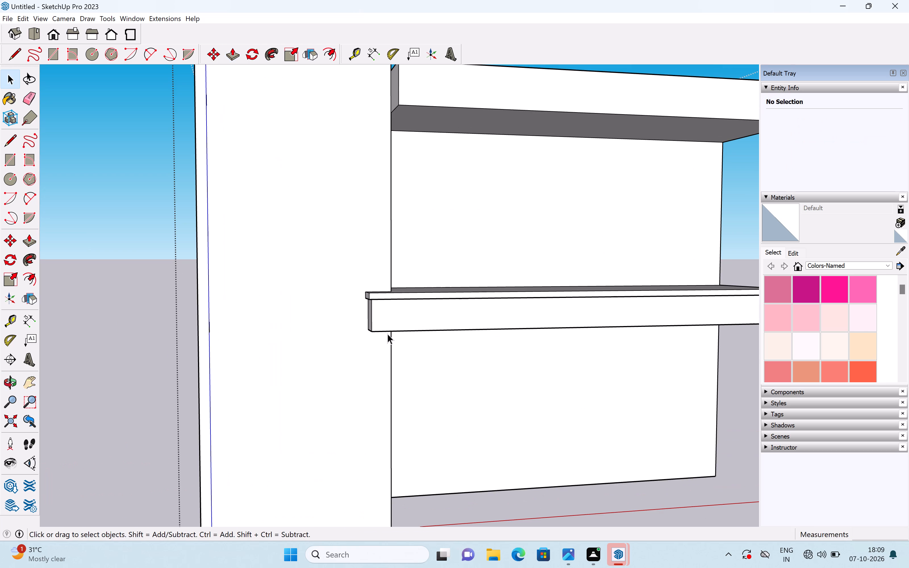
pyautogui.press('l')
pyautogui.scroll(5, 381, 327)
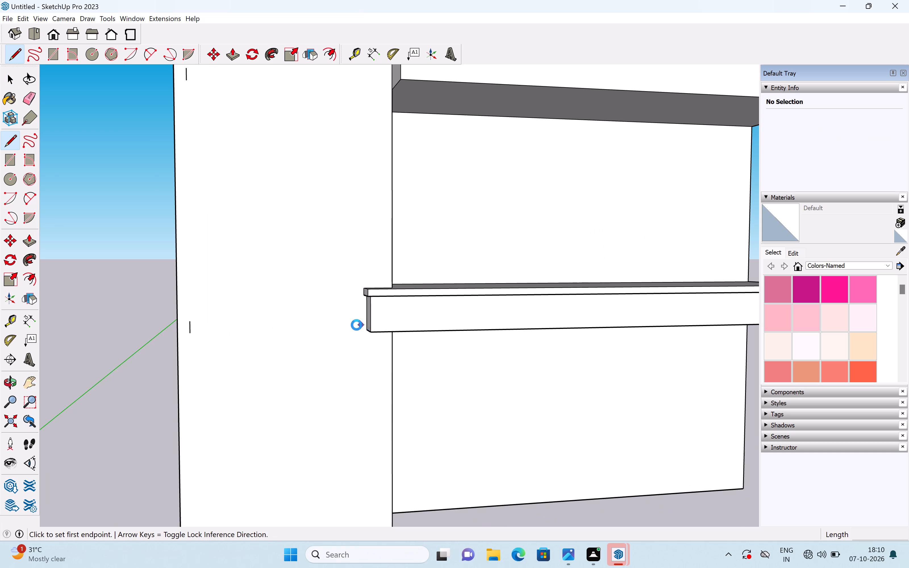
pyautogui.scroll(5, 378, 324)
pyautogui.click(366, 328)
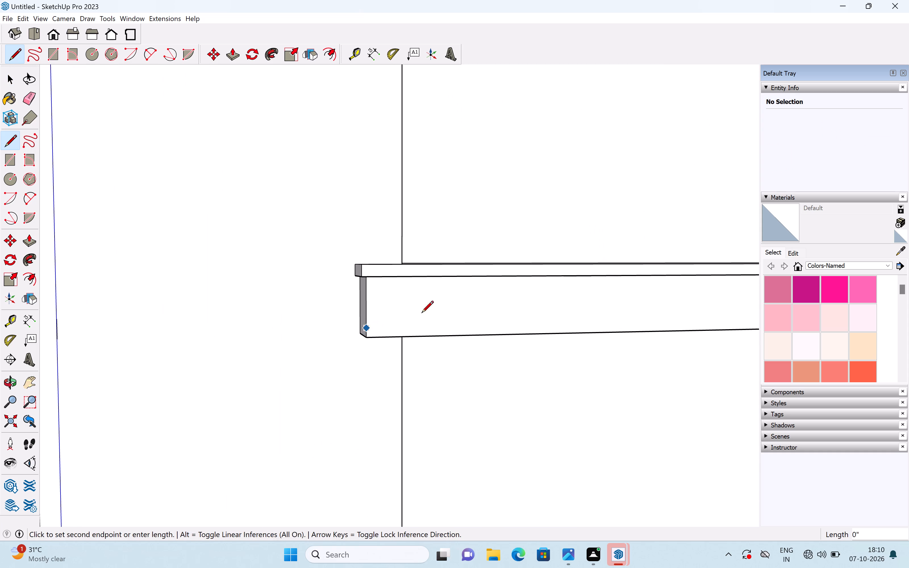
pyautogui.scroll(-4, 456, 306)
pyautogui.scroll(-1, 477, 322)
pyautogui.keyDown('shift'); pyautogui.moveTo(485, 319); pyautogui.dragTo(206, 312, button='middle'); pyautogui.keyUp('shift')
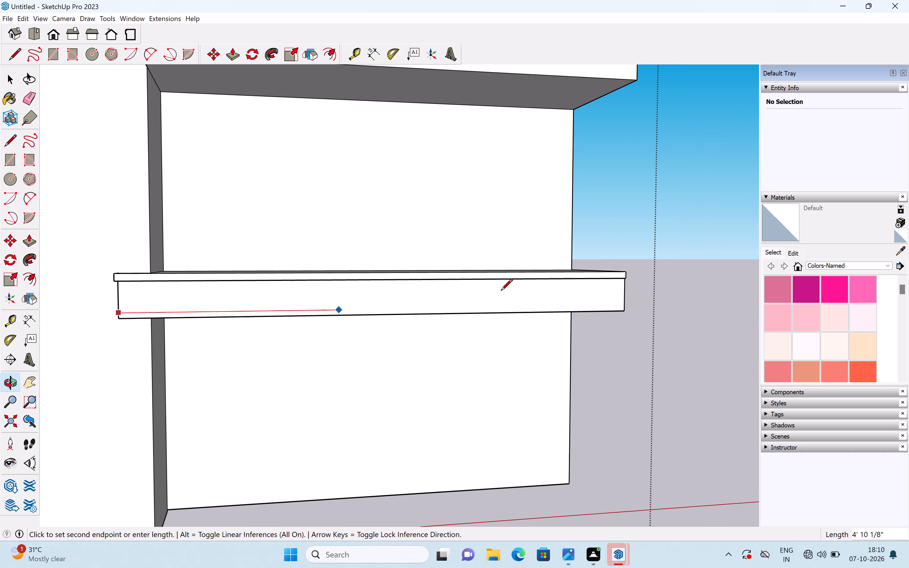
pyautogui.press('Right')
pyautogui.click(628, 302)
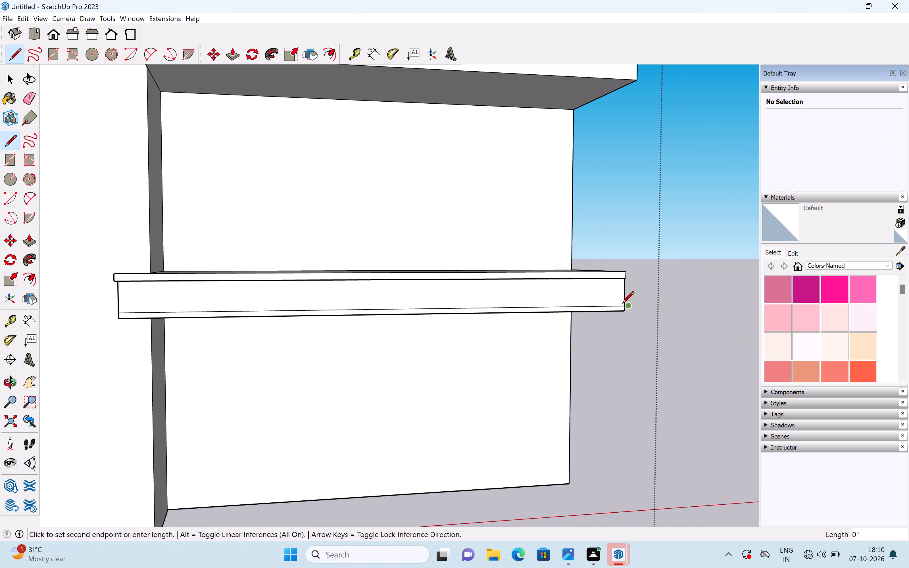
pyautogui.press('space')
# Erase the stub of the new line that overshoots the slab's end away from the pillar.
pyautogui.scroll(5, 624, 306)
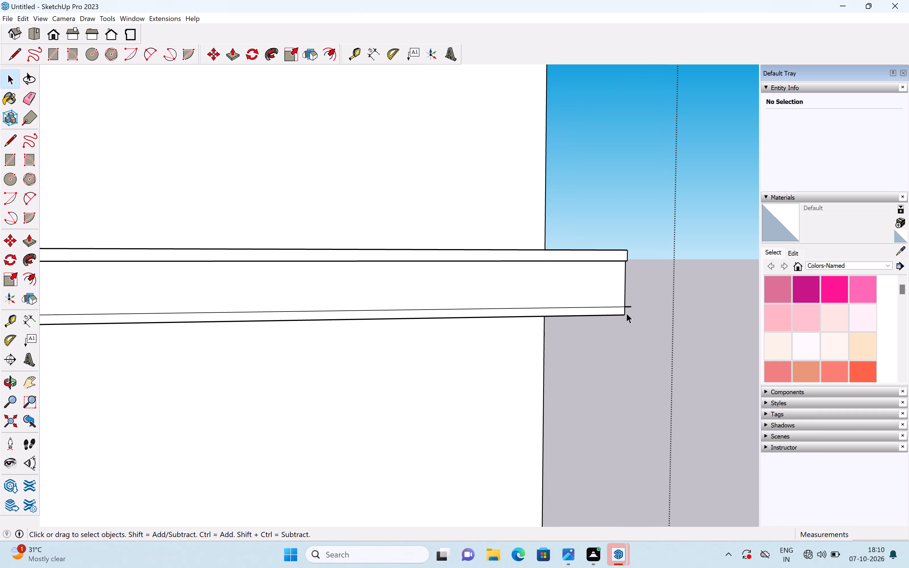
pyautogui.press('e')
pyautogui.click(629, 306)
pyautogui.press('e')
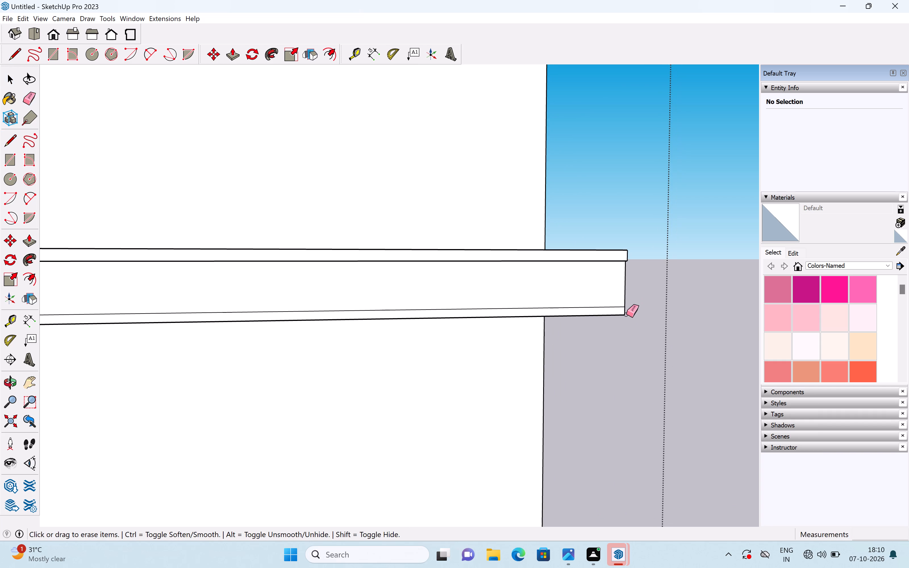
# Continue the lower line across the middle slab's pillar-side end face, about 1' 15/16" from the front corner to the rear edge.
pyautogui.scroll(-7, 626, 315)
pyautogui.moveTo(397, 335); pyautogui.dragTo(660, 324, button='middle')
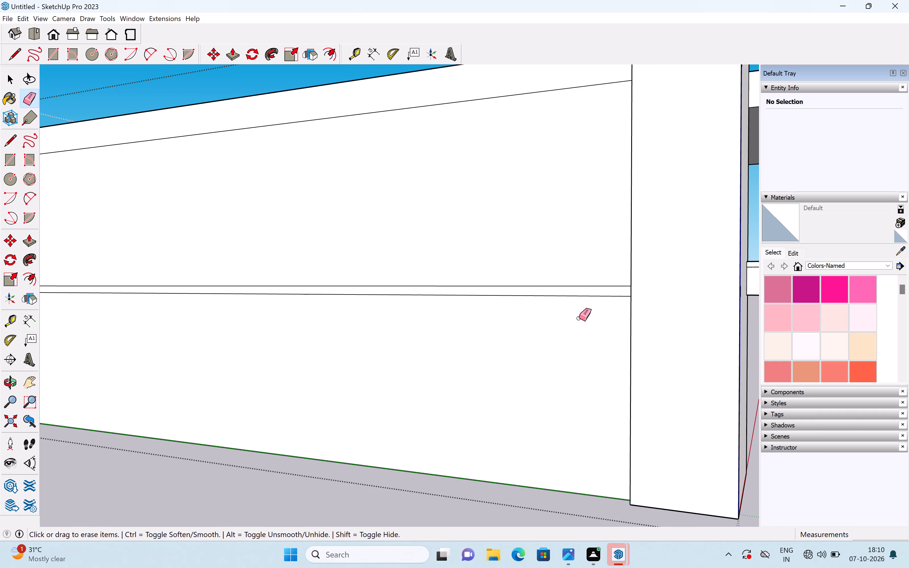
pyautogui.keyDown('shift'); pyautogui.scroll(-1, 579, 318); pyautogui.keyUp('shift')
pyautogui.keyDown('shift'); pyautogui.moveTo(578, 318); pyautogui.dragTo(326, 317, button='middle'); pyautogui.keyUp('shift')
pyautogui.scroll(4, 466, 301)
pyautogui.press('space')
pyautogui.scroll(4, 530, 288)
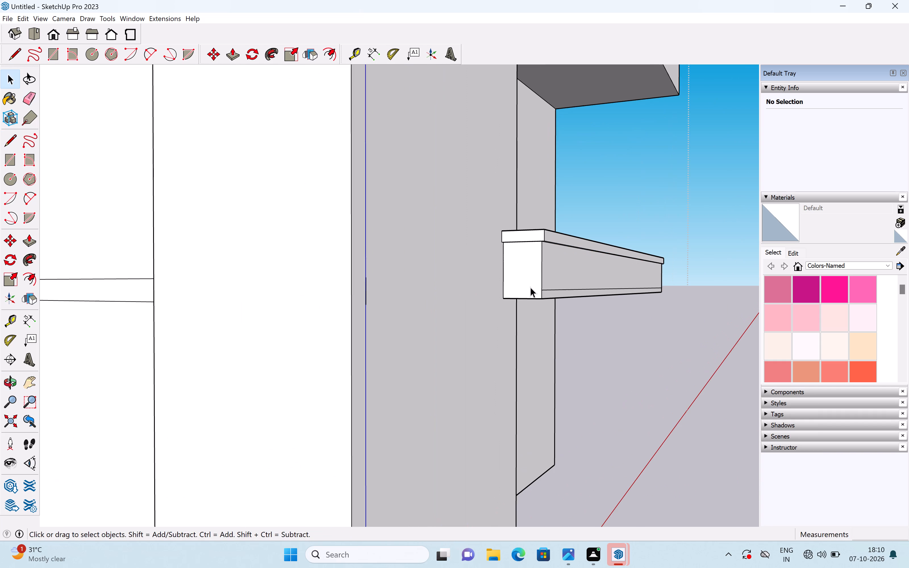
pyautogui.press('l')
pyautogui.click(541, 292)
pyautogui.click(503, 292)
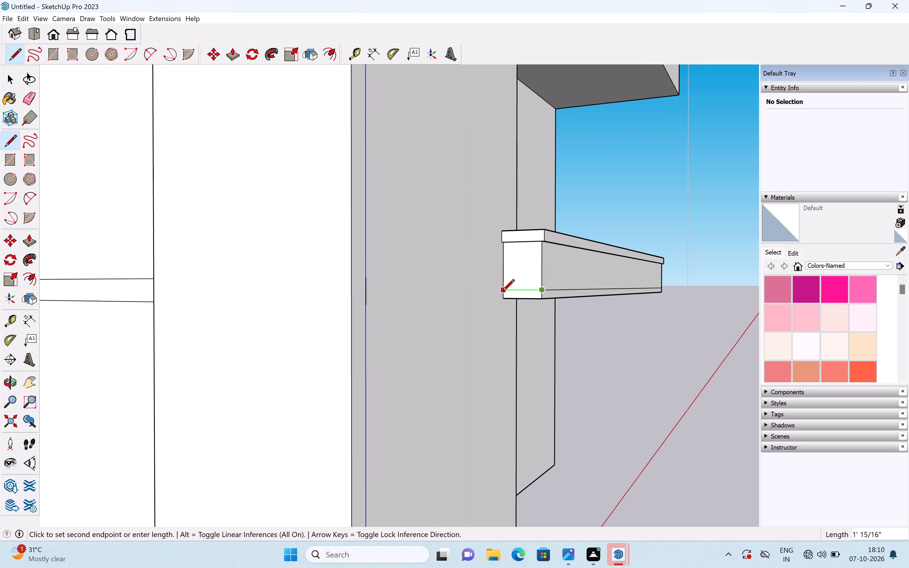
pyautogui.press('space')
# Pull the lower band of the middle slab's front face forward by the same distance as the previous pull.
pyautogui.press('p')
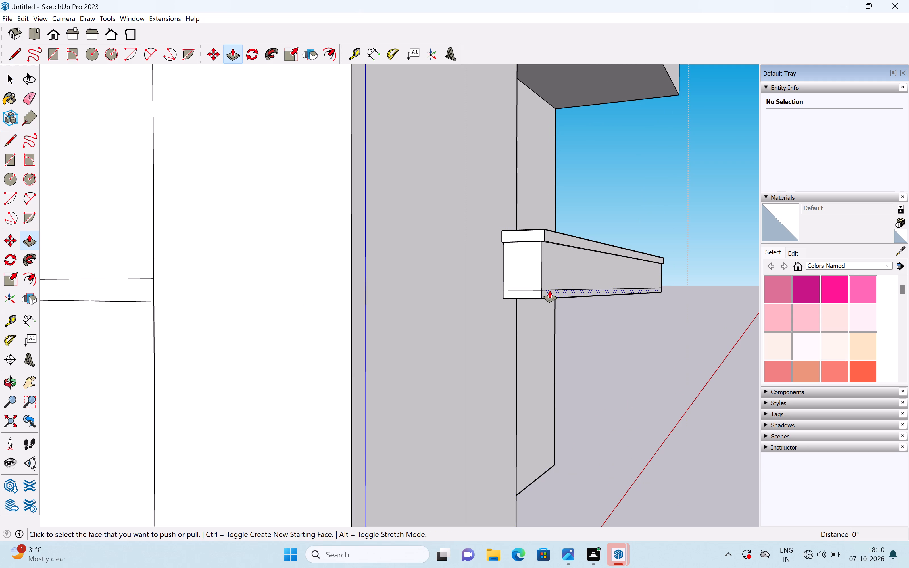
pyautogui.doubleClick(550, 291)
# Extend the lower band's pillar-side end outward until it is flush with the upper band's end.
pyautogui.click(531, 291)
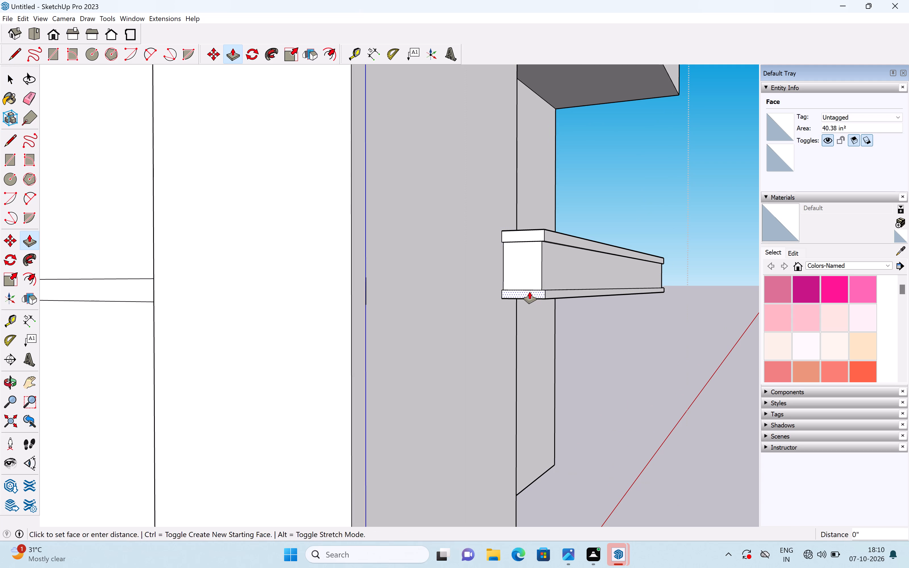
pyautogui.click(529, 292)
pyautogui.moveTo(536, 299); pyautogui.dragTo(383, 343, button='middle')
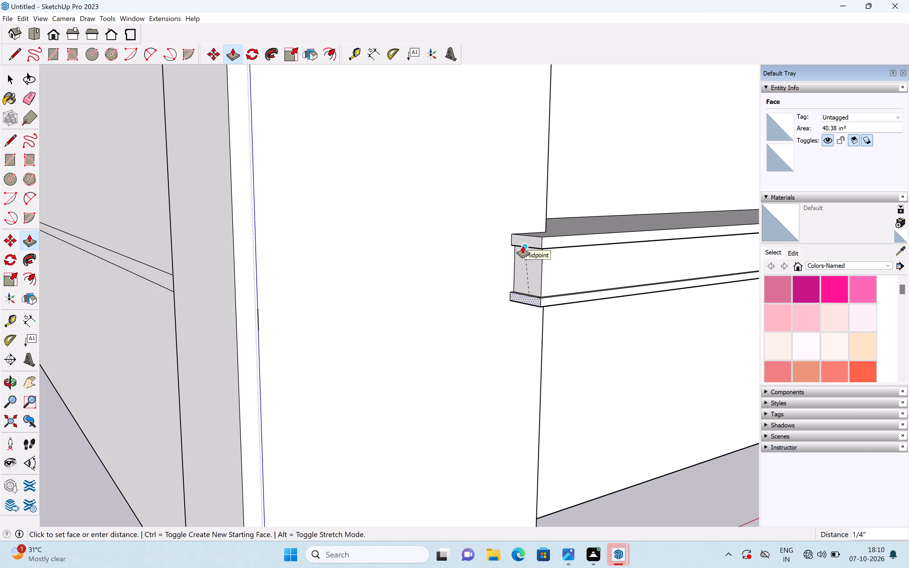
pyautogui.click(523, 237)
pyautogui.press('space')
# Thicken the lower band of the middle slab upward by about 1 1/4".
pyautogui.moveTo(531, 291); pyautogui.dragTo(344, 343, button='middle')
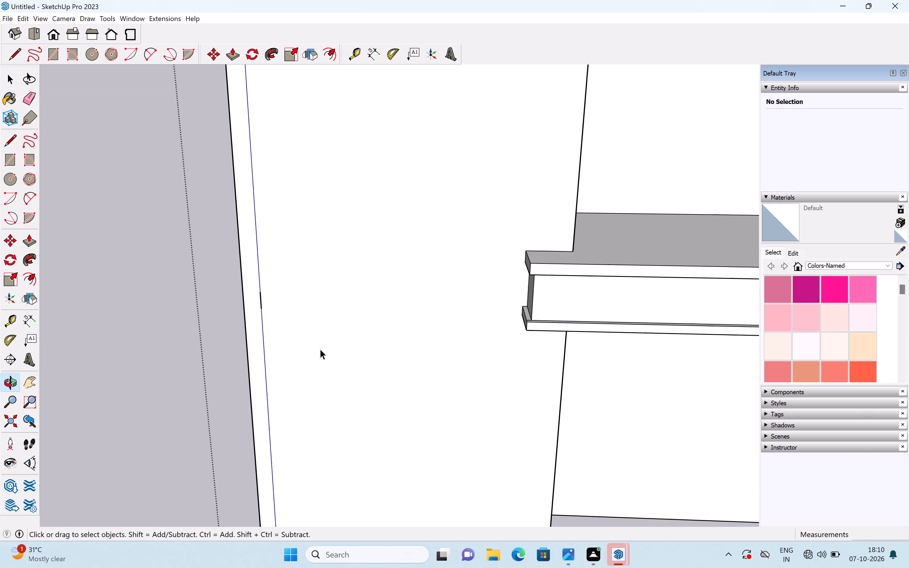
pyautogui.scroll(-1, 562, 321)
pyautogui.scroll(1, 564, 321)
pyautogui.keyDown('shift'); pyautogui.moveTo(558, 317); pyautogui.dragTo(347, 310, button='middle'); pyautogui.keyUp('shift')
pyautogui.scroll(-5, 441, 308)
pyautogui.moveTo(456, 312); pyautogui.dragTo(448, 266, button='middle')
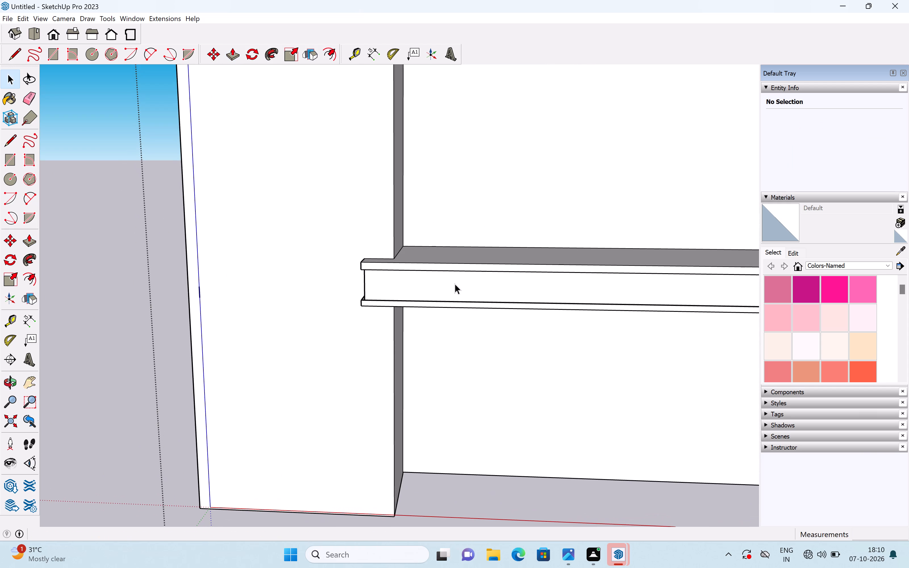
pyautogui.moveTo(451, 293); pyautogui.dragTo(405, 335, button='middle')
pyautogui.scroll(10, 445, 299)
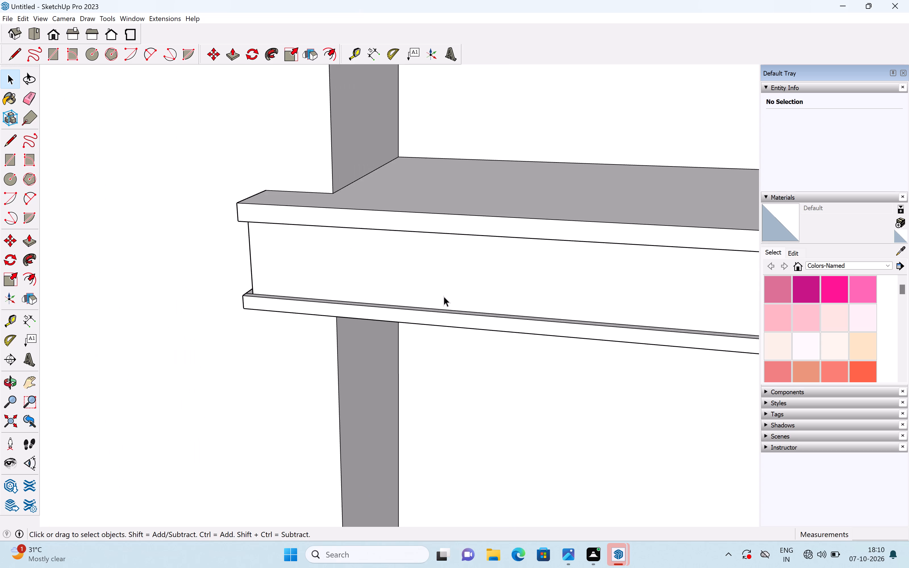
pyautogui.moveTo(439, 303); pyautogui.dragTo(416, 378, button='middle')
pyautogui.press('p')
pyautogui.scroll(4, 437, 312)
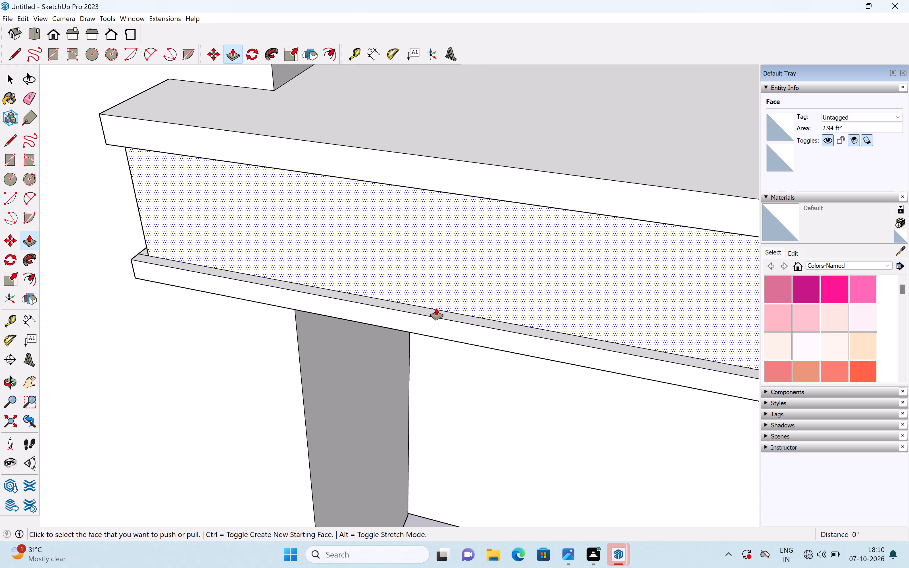
pyautogui.moveTo(437, 312); pyautogui.dragTo(437, 302)
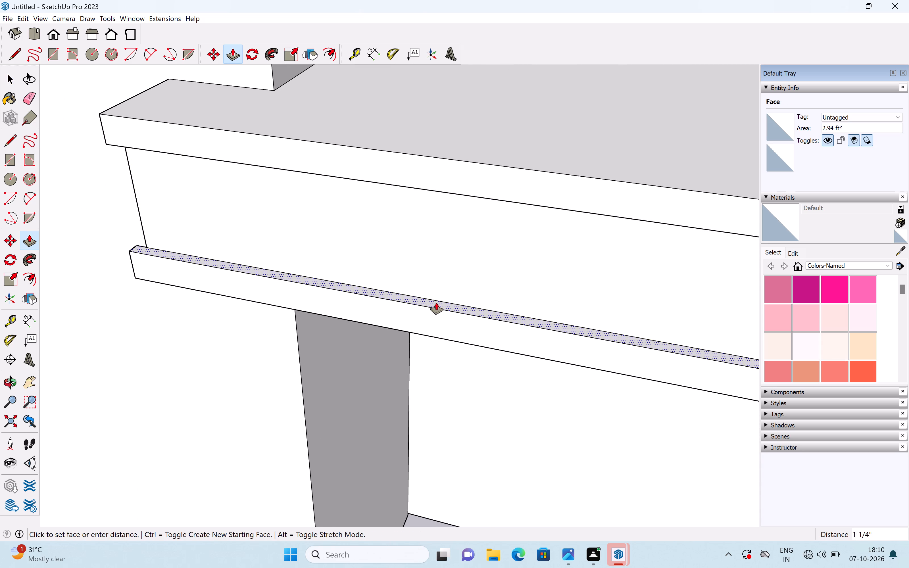
# Raise the top of the front pillar by about 6' 1 3/8".
pyautogui.scroll(-11, 436, 302)
pyautogui.moveTo(399, 339); pyautogui.dragTo(468, 216, button='middle')
pyautogui.scroll(-7, 462, 233)
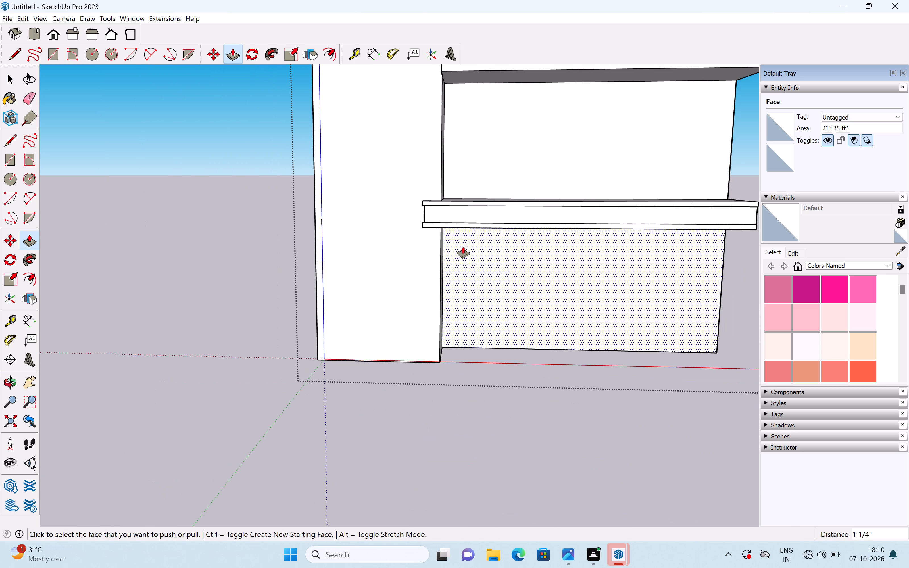
pyautogui.keyDown('shift'); pyautogui.moveTo(465, 251); pyautogui.dragTo(237, 309, button='middle'); pyautogui.keyUp('shift')
pyautogui.scroll(-3, 291, 296)
pyautogui.keyDown('shift'); pyautogui.moveTo(292, 295); pyautogui.dragTo(304, 293, button='middle'); pyautogui.keyUp('shift')
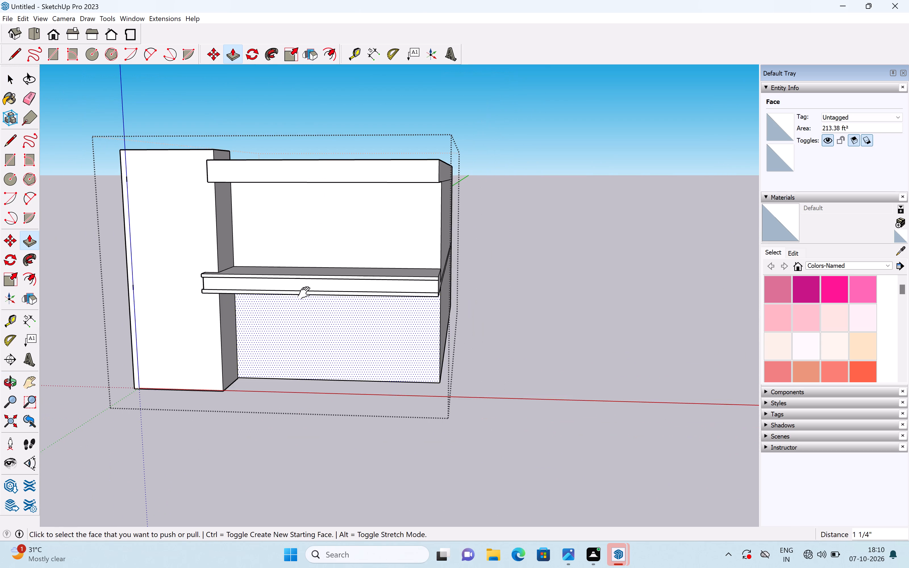
pyautogui.keyDown('shift'); pyautogui.moveTo(304, 293); pyautogui.dragTo(393, 309, button='middle'); pyautogui.keyUp('shift')
pyautogui.keyDown('shift'); pyautogui.scroll(-1, 302, 293); pyautogui.keyUp('shift')
pyautogui.moveTo(390, 244); pyautogui.dragTo(395, 216, button='middle')
pyautogui.keyDown('shift'); pyautogui.moveTo(393, 223); pyautogui.dragTo(395, 331, button='middle'); pyautogui.keyUp('shift')
pyautogui.scroll(1, 362, 282)
pyautogui.moveTo(362, 283); pyautogui.dragTo(358, 381, button='middle')
pyautogui.moveTo(284, 352); pyautogui.dragTo(284, 350)
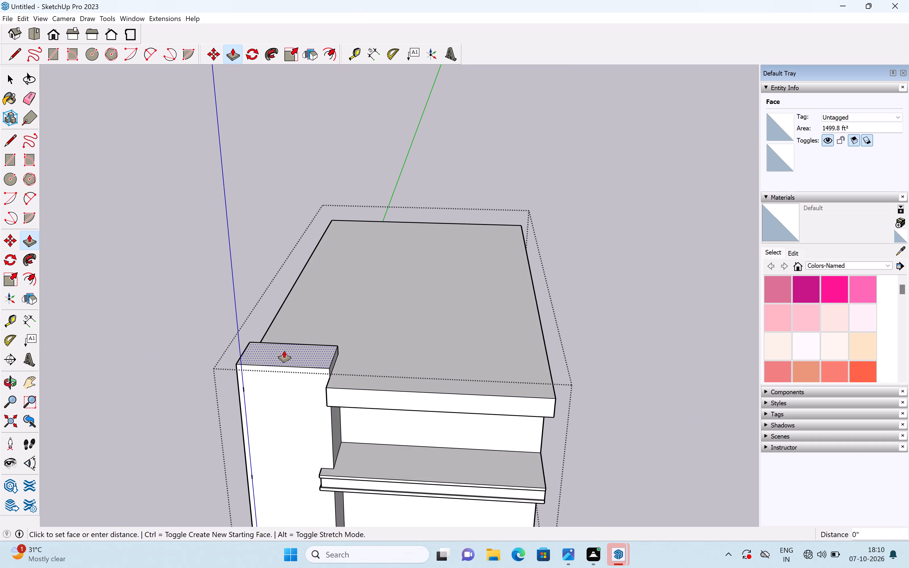
pyautogui.moveTo(284, 350); pyautogui.dragTo(280, 296)
# Draw a horizontal line about 21' 4 1/16" long across the top slab's front face, just below its upper edge.
pyautogui.scroll(-2, 355, 348)
pyautogui.moveTo(357, 350); pyautogui.dragTo(372, 236, button='middle')
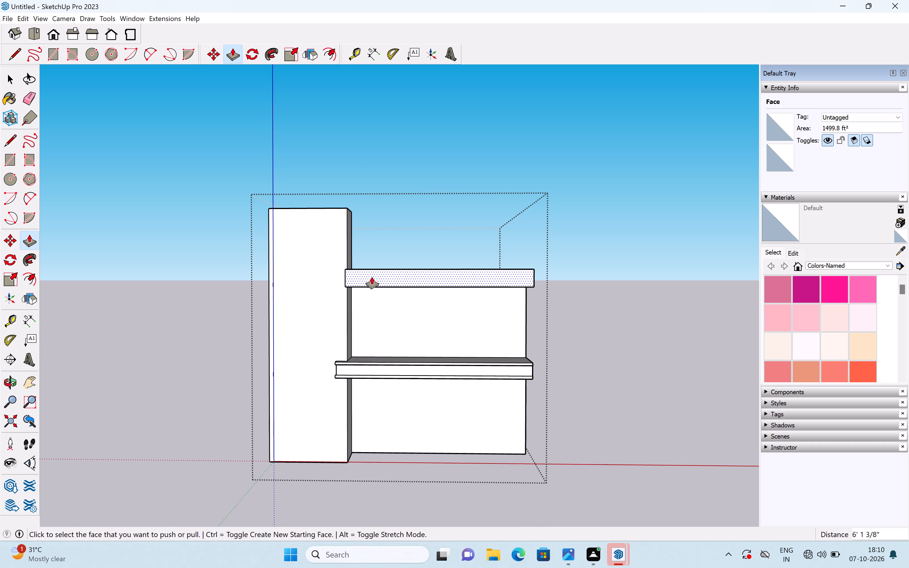
pyautogui.press('space')
pyautogui.scroll(6, 372, 275)
pyautogui.press('l')
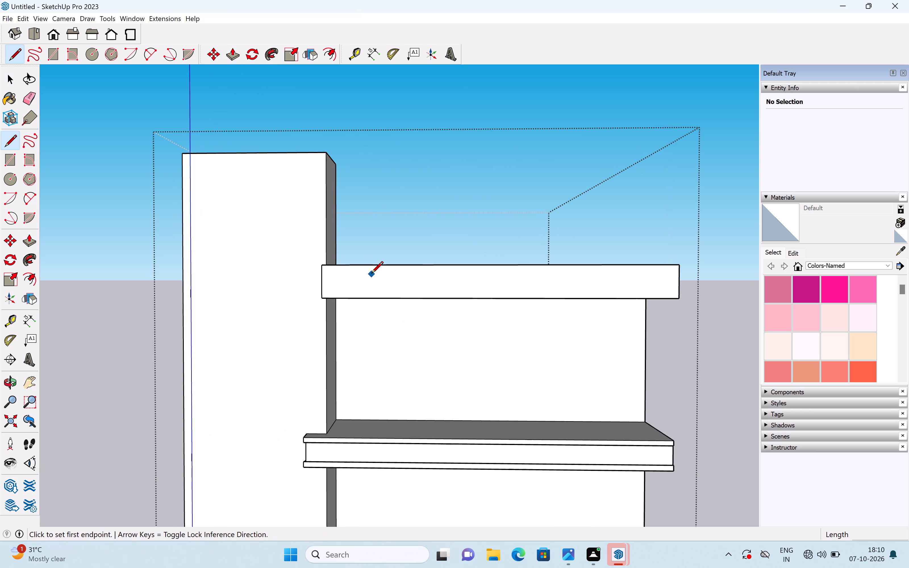
pyautogui.scroll(3, 339, 269)
pyautogui.moveTo(293, 283); pyautogui.dragTo(353, 290, button='middle')
pyautogui.scroll(5, 329, 278)
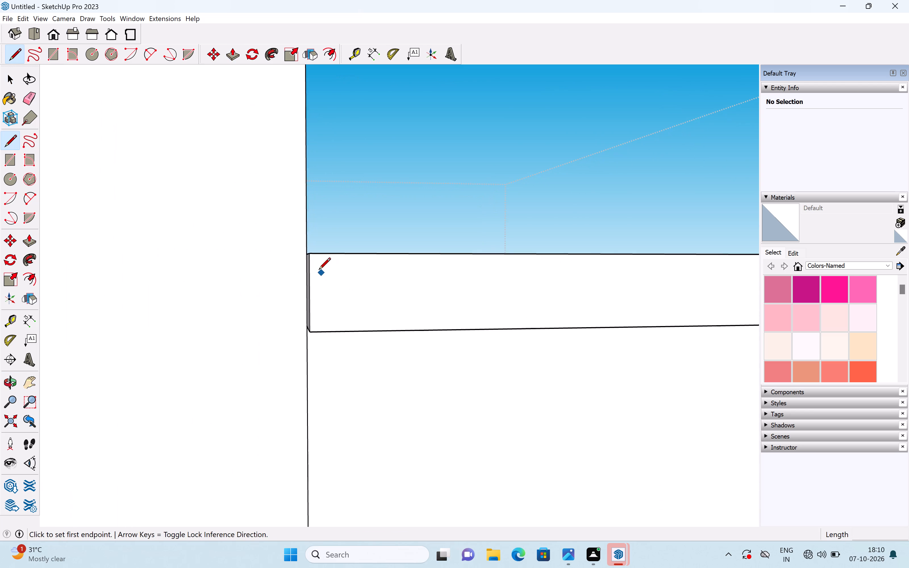
pyautogui.scroll(3, 319, 270)
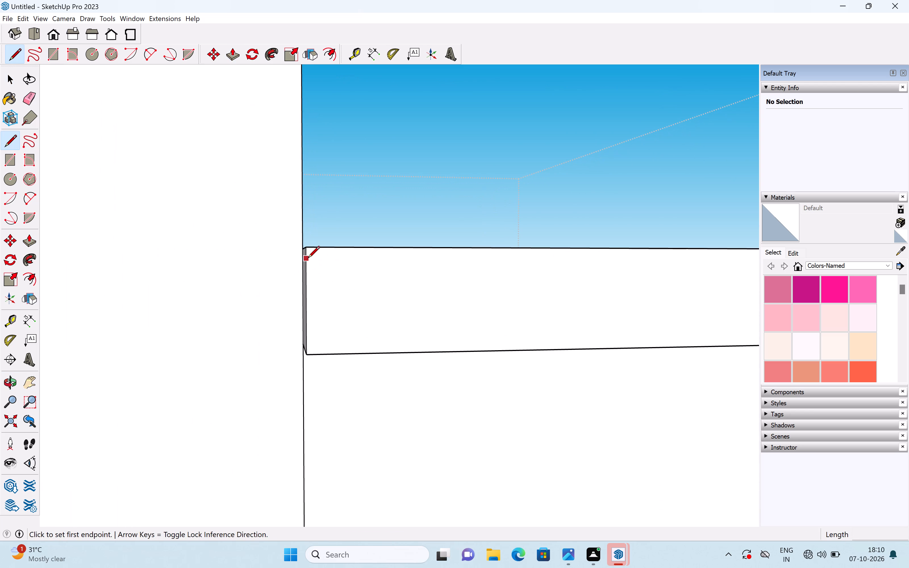
pyautogui.click(308, 258)
pyautogui.scroll(-11, 386, 265)
pyautogui.scroll(-4, 491, 277)
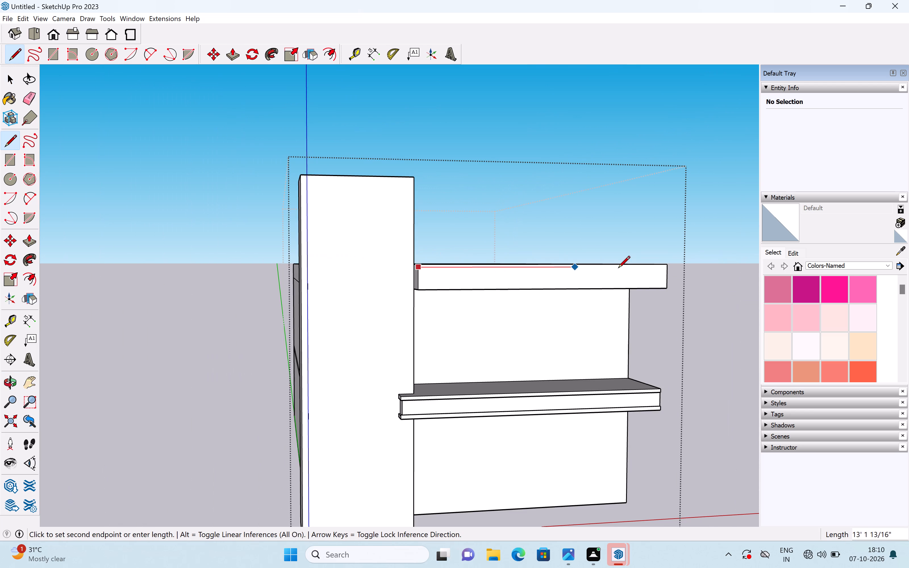
pyautogui.press('Right')
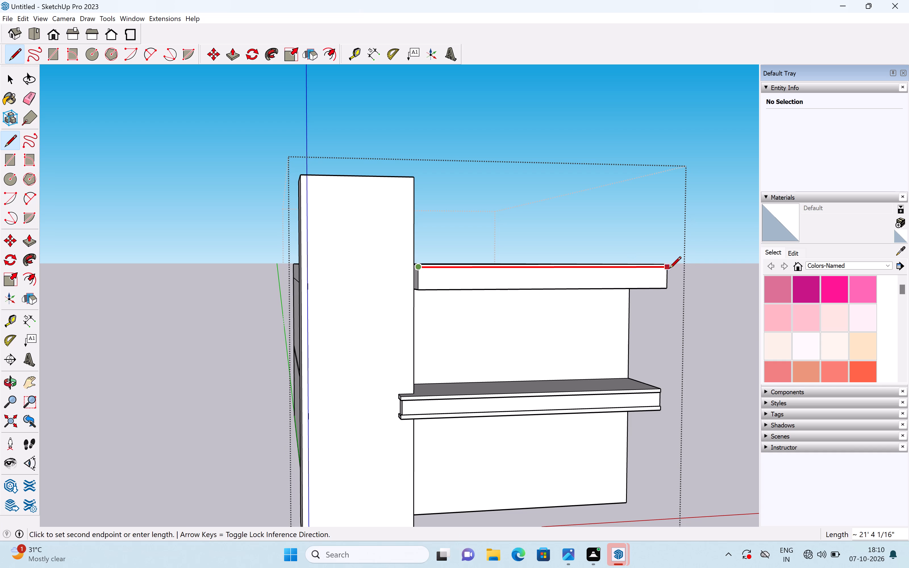
pyautogui.click(669, 268)
# Continue the upper line across the top slab's pillar-side end face, 1' 11" from the front corner to the pillar.
pyautogui.moveTo(398, 280); pyautogui.dragTo(487, 280, button='middle')
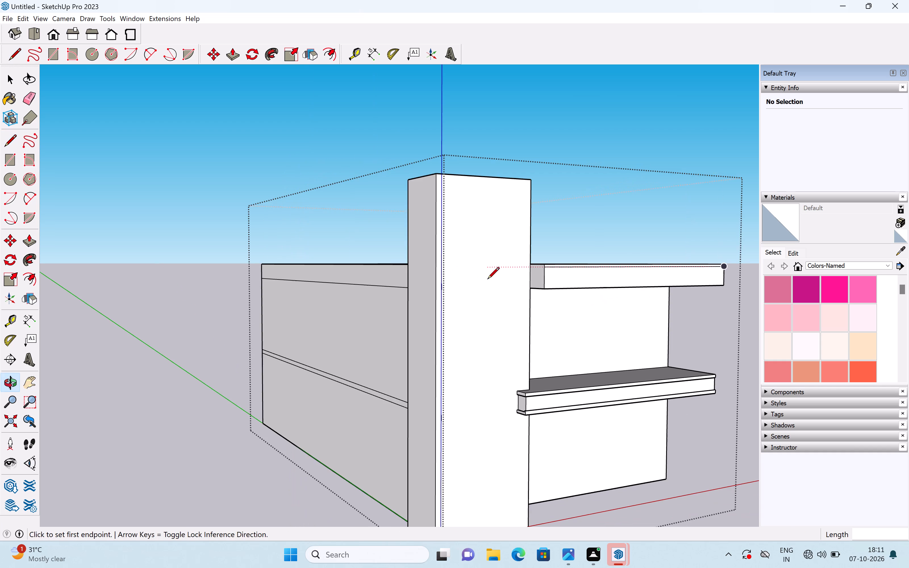
pyautogui.scroll(5, 520, 260)
pyautogui.click(559, 275)
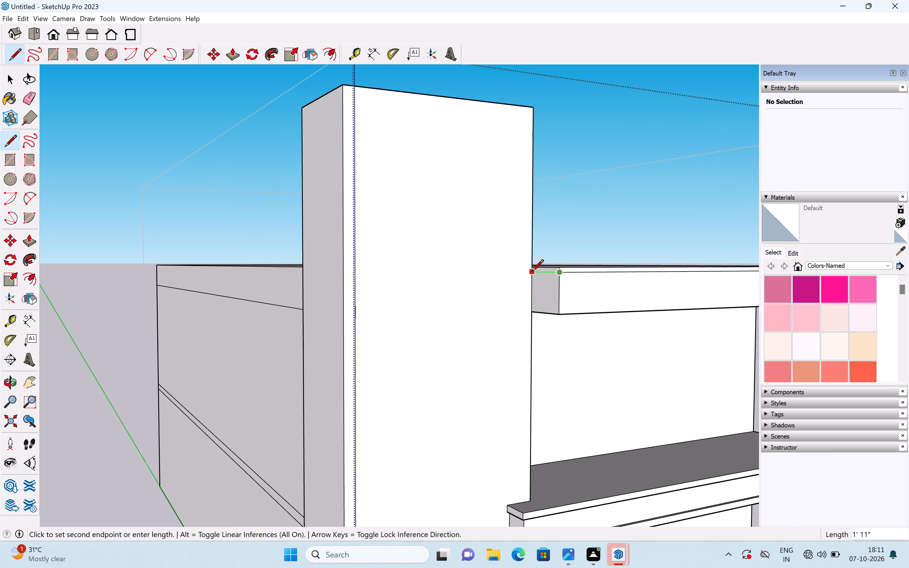
pyautogui.press('Left')
pyautogui.click(531, 272)
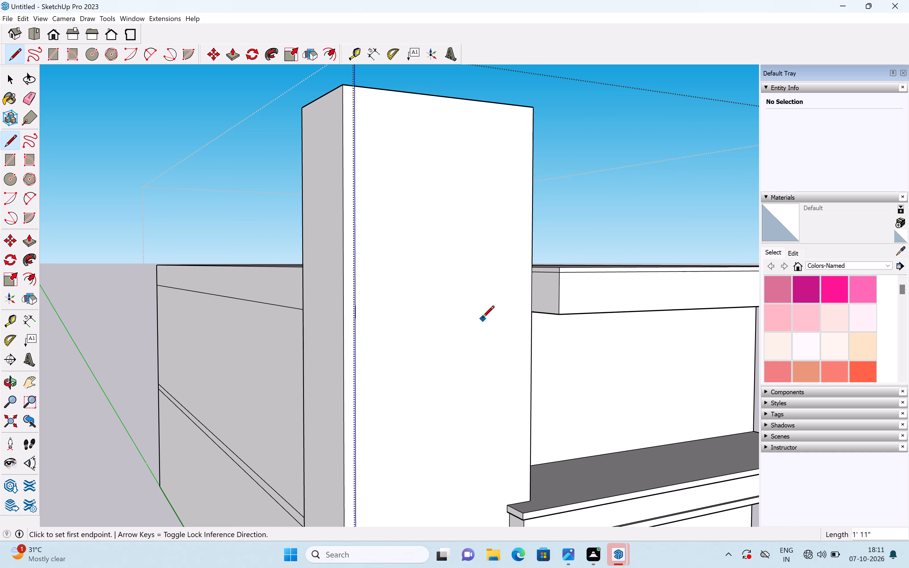
# Draw a lower line about 1' 11" long across the top slab's pillar-side end face, just above its bottom edge.
pyautogui.press('l')
pyautogui.click(558, 307)
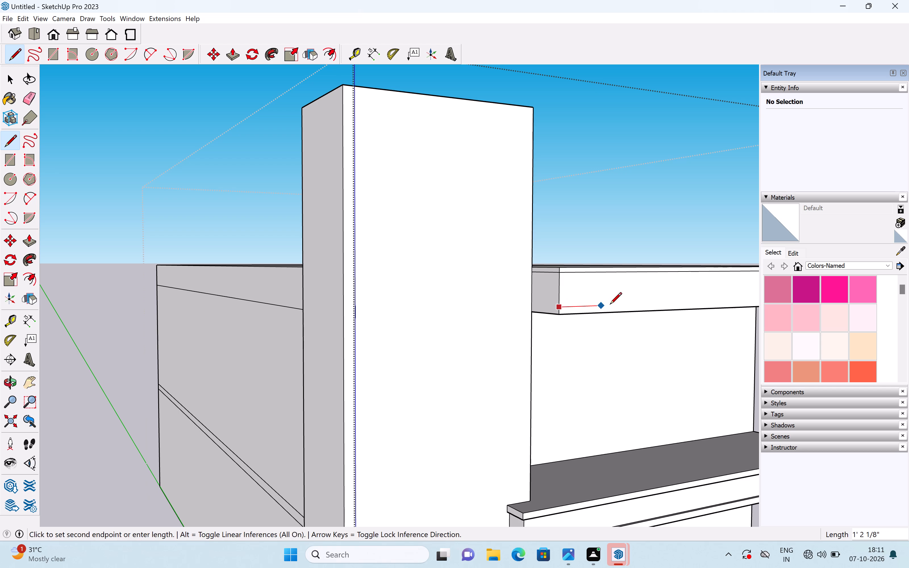
pyautogui.click(533, 307)
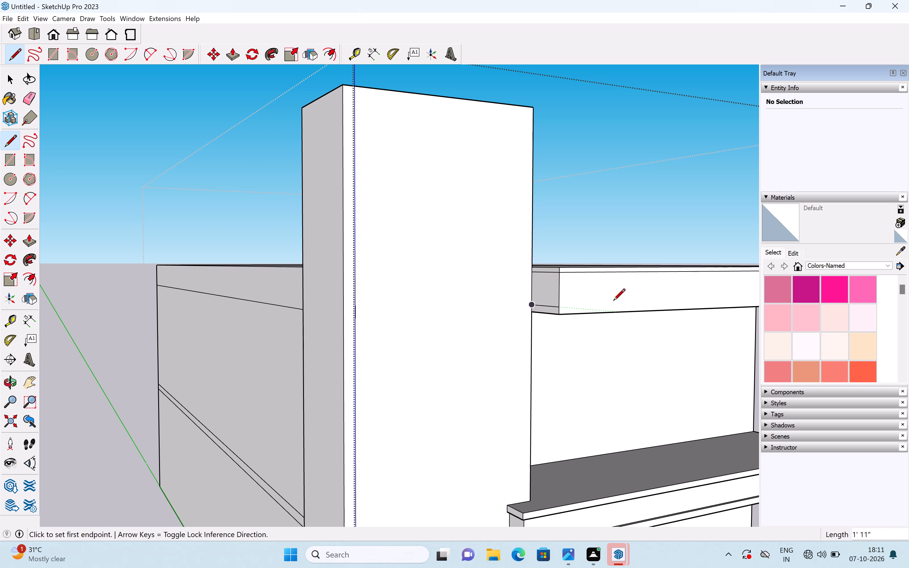
pyautogui.press('space')
# Continue the lower line about 21' 4 1/16" along the top slab's front face to its far end.
pyautogui.scroll(3, 564, 315)
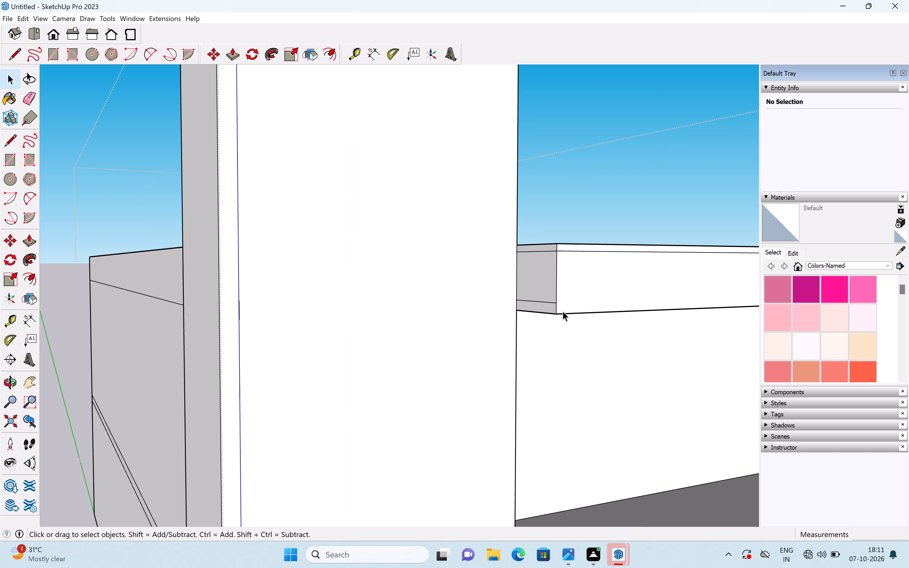
pyautogui.scroll(6, 563, 311)
pyautogui.press('l')
pyautogui.click(554, 300)
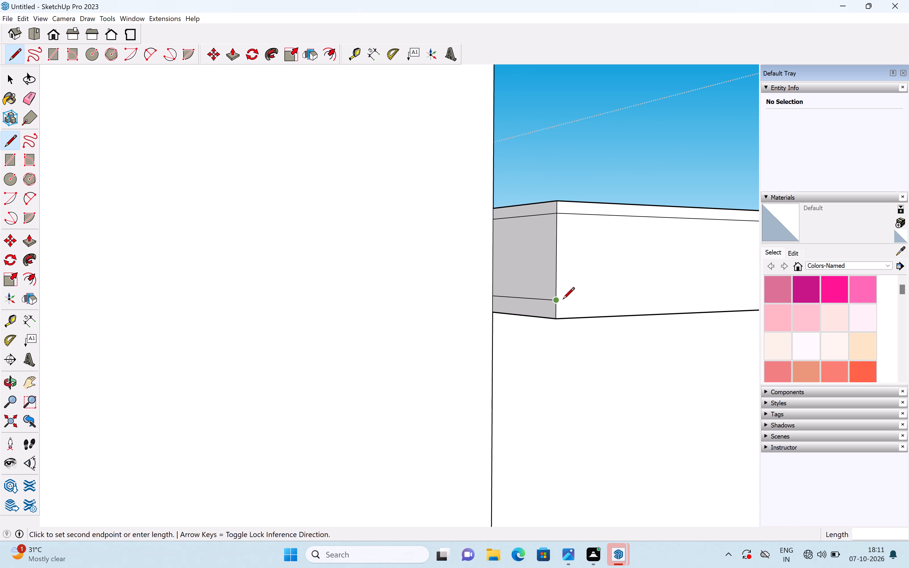
pyautogui.scroll(-15, 579, 297)
pyautogui.keyDown('shift'); pyautogui.moveTo(599, 298); pyautogui.dragTo(332, 359, button='middle'); pyautogui.keyUp('shift')
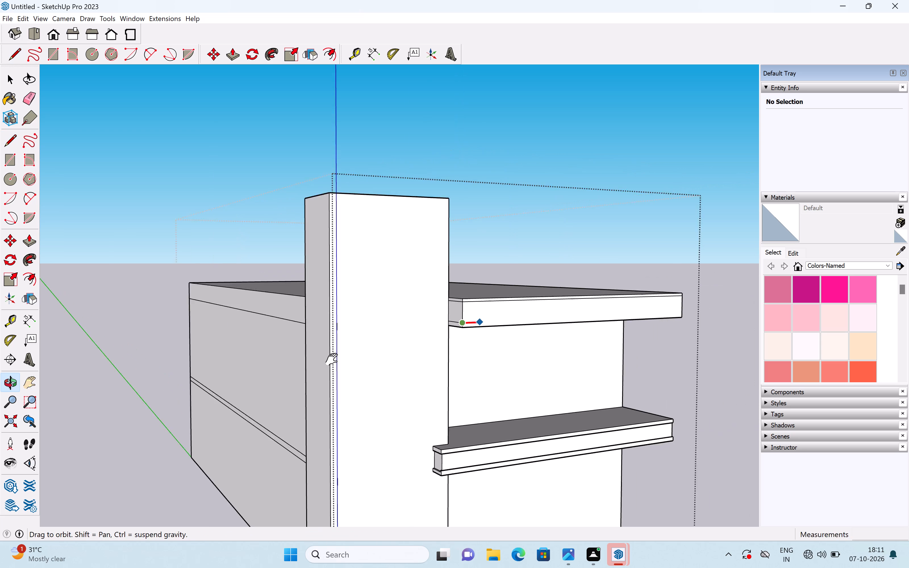
pyautogui.keyDown('shift'); pyautogui.moveTo(332, 359); pyautogui.dragTo(328, 360, button='middle'); pyautogui.keyUp('shift')
pyautogui.press('Right')
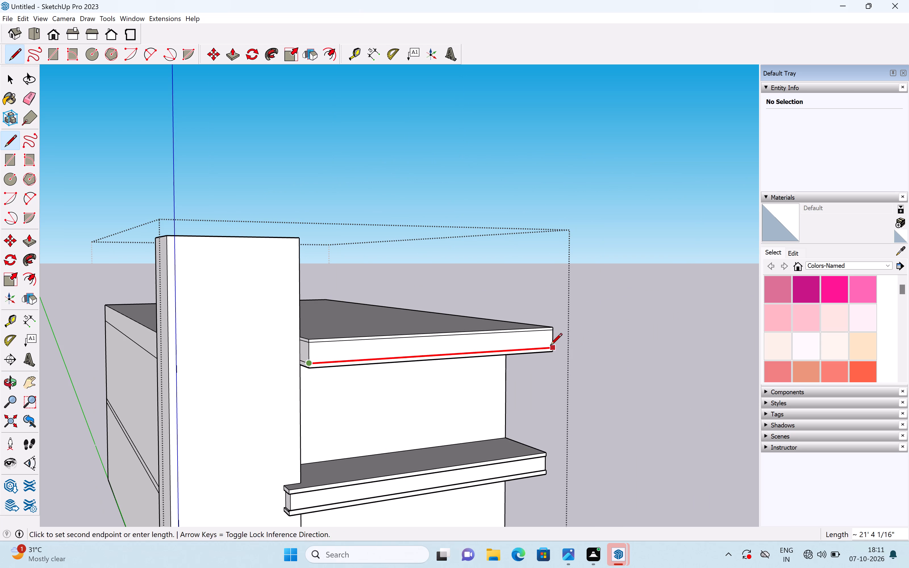
pyautogui.click(554, 344)
pyautogui.press('space')
# Pull the upper and lower bands of the top slab's front face forward by the same distance.
pyautogui.press('p')
pyautogui.scroll(6, 487, 343)
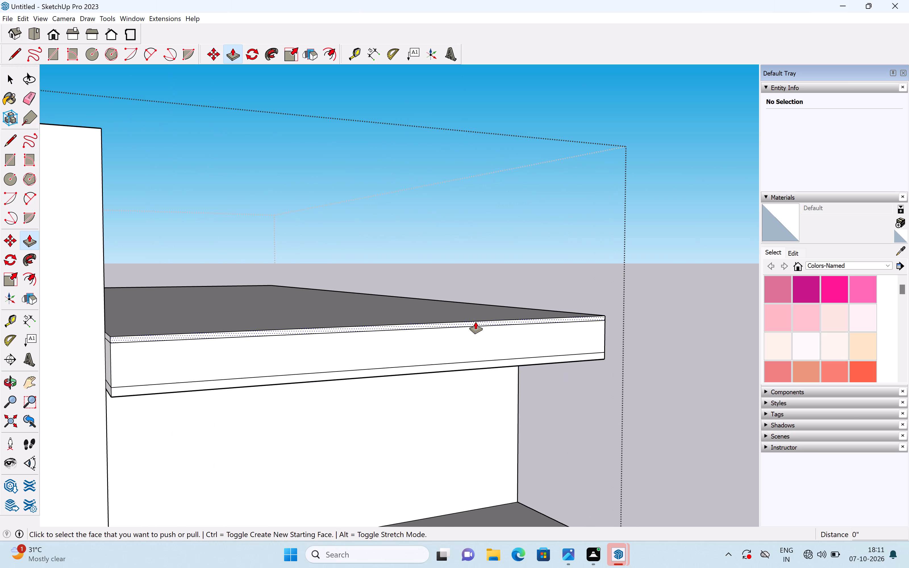
pyautogui.scroll(10, 477, 321)
pyautogui.moveTo(479, 324); pyautogui.dragTo(494, 337)
pyautogui.scroll(-6, 498, 343)
pyautogui.doubleClick(482, 399)
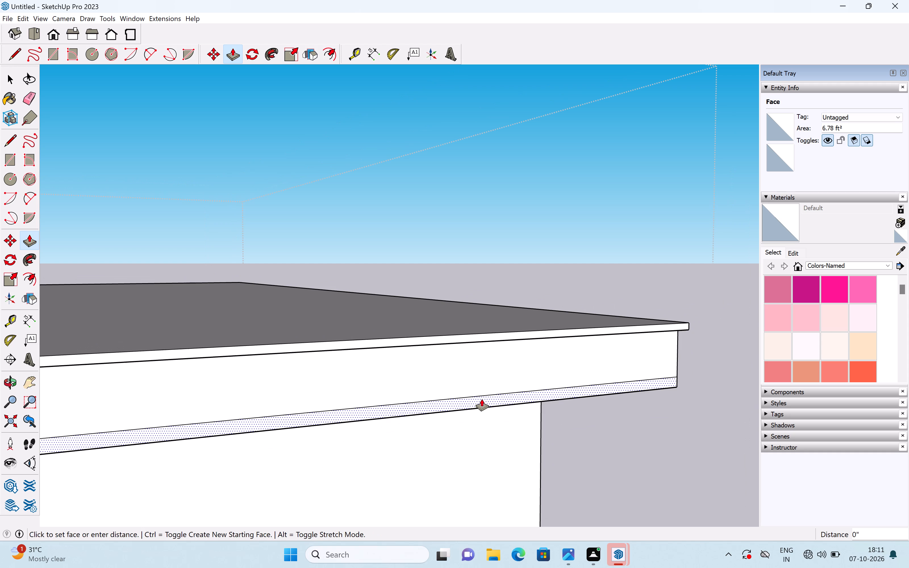
# Raise the top slab's roof surface by about 2 13/16" to thicken its upper band.
pyautogui.scroll(-3, 500, 388)
pyautogui.moveTo(504, 380); pyautogui.dragTo(382, 390, button='middle')
pyautogui.scroll(-5, 473, 368)
pyautogui.moveTo(528, 360); pyautogui.dragTo(464, 370, button='middle')
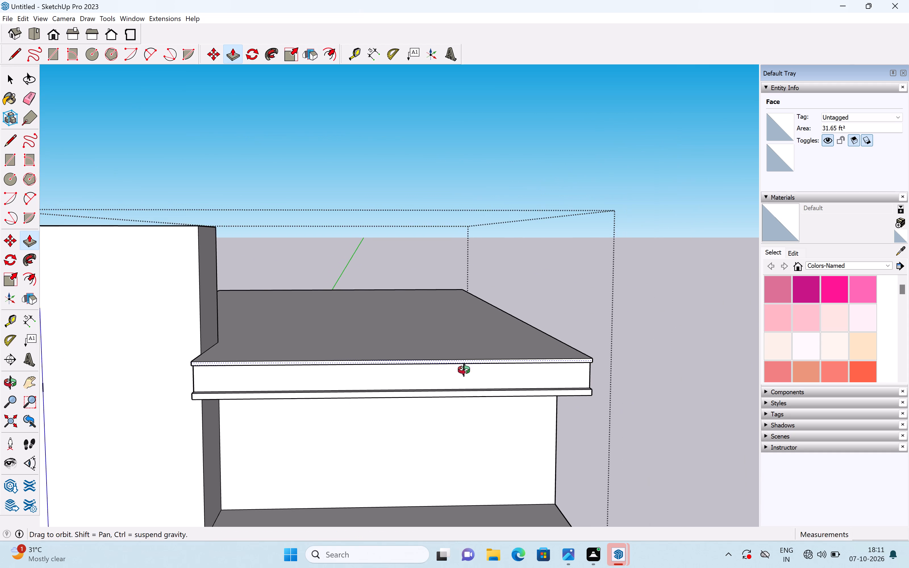
pyautogui.moveTo(464, 370); pyautogui.dragTo(284, 418, button='middle')
pyautogui.moveTo(447, 350); pyautogui.dragTo(446, 346)
# Raise the top slab's roof surface by a further 4 3/16" or so.
pyautogui.scroll(-11, 459, 356)
pyautogui.moveTo(431, 382); pyautogui.dragTo(562, 308, button='middle')
pyautogui.middleClick(562, 308)
pyautogui.moveTo(445, 376); pyautogui.dragTo(471, 369, button='middle')
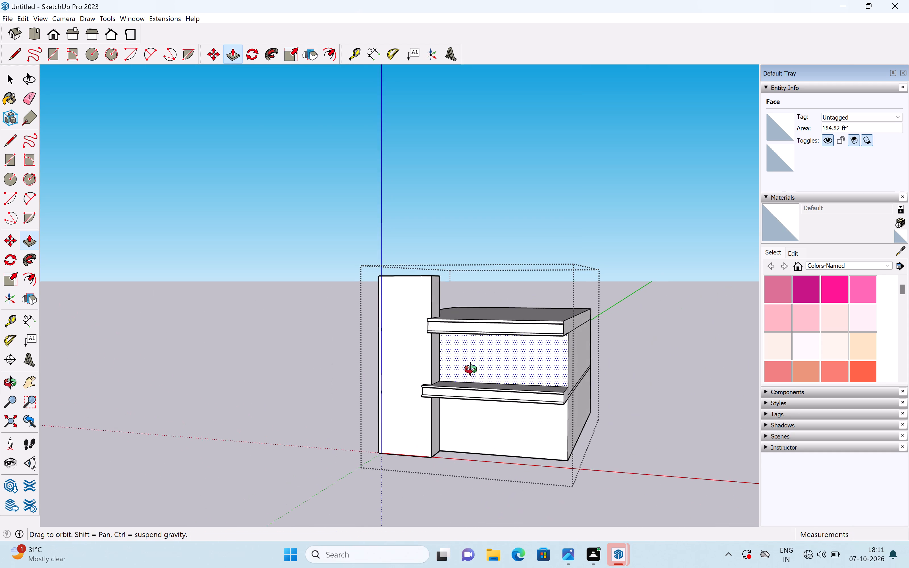
pyautogui.moveTo(471, 369); pyautogui.dragTo(594, 339, button='middle')
pyautogui.scroll(7, 579, 318)
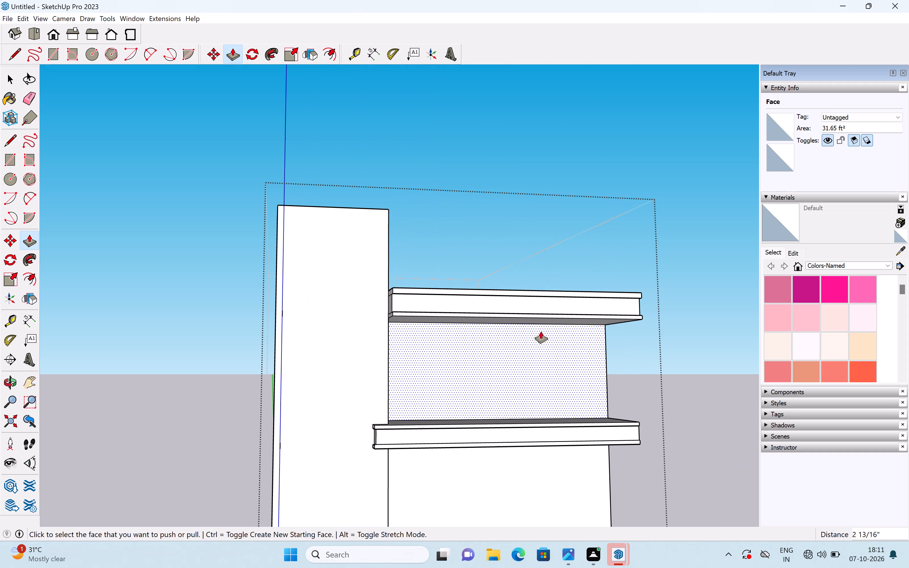
pyautogui.moveTo(541, 329); pyautogui.dragTo(410, 398, button='middle')
pyautogui.moveTo(434, 358); pyautogui.dragTo(434, 358)
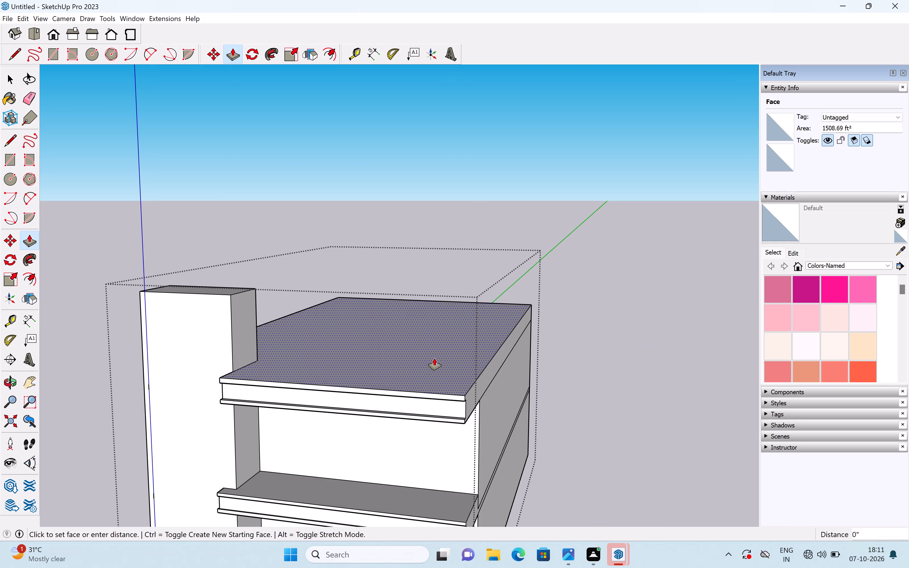
pyautogui.moveTo(434, 358); pyautogui.dragTo(434, 360)
pyautogui.moveTo(435, 358); pyautogui.dragTo(438, 354)
# Extend the pillar-side ends of the top slab's upper and lower bands outward, repeating the previous 4 3/16" pull distance.
pyautogui.scroll(-7, 445, 358)
pyautogui.scroll(-1, 434, 398)
pyautogui.moveTo(435, 397); pyautogui.dragTo(466, 368, button='middle')
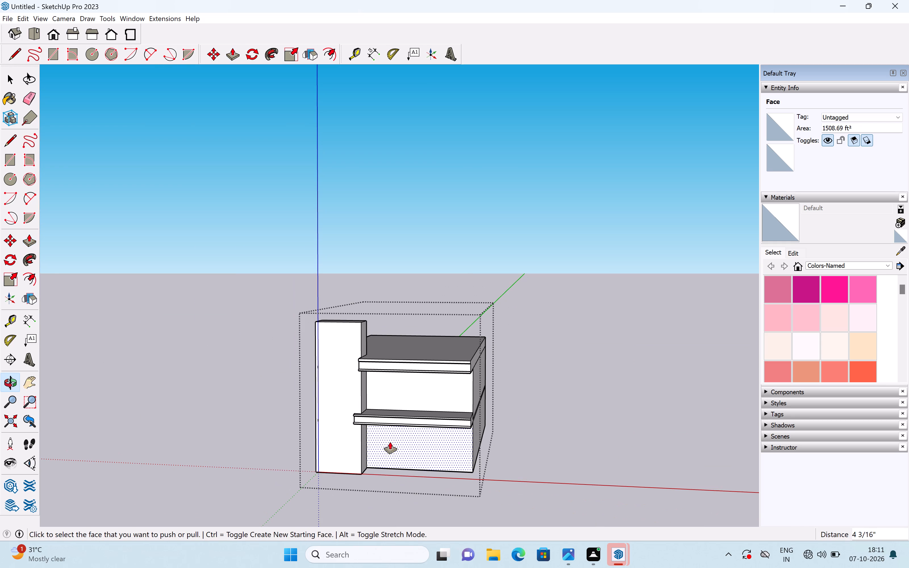
pyautogui.press('space')
pyautogui.moveTo(390, 438); pyautogui.dragTo(438, 370, button='middle')
pyautogui.moveTo(387, 321); pyautogui.dragTo(511, 324, button='middle')
pyautogui.scroll(5, 427, 356)
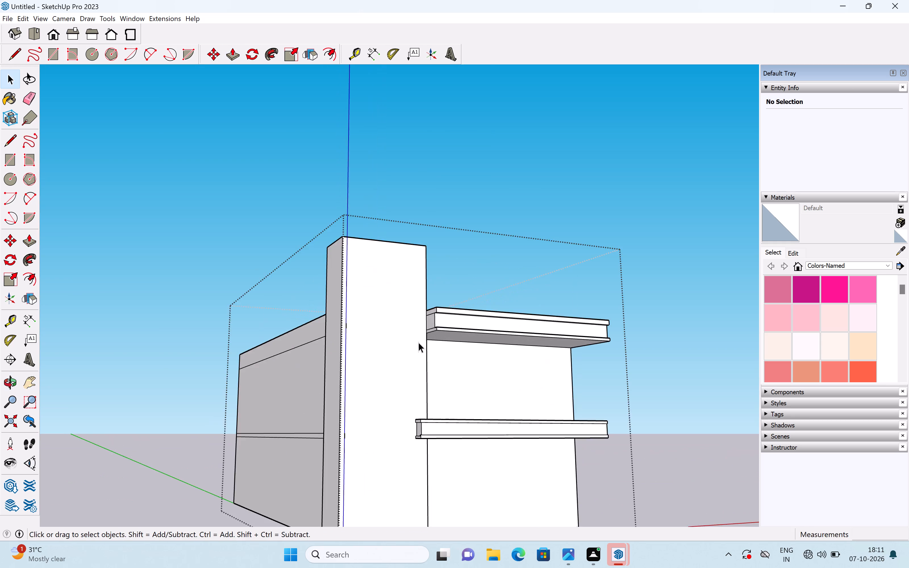
pyautogui.scroll(7, 418, 342)
pyautogui.press('p')
pyautogui.scroll(5, 438, 307)
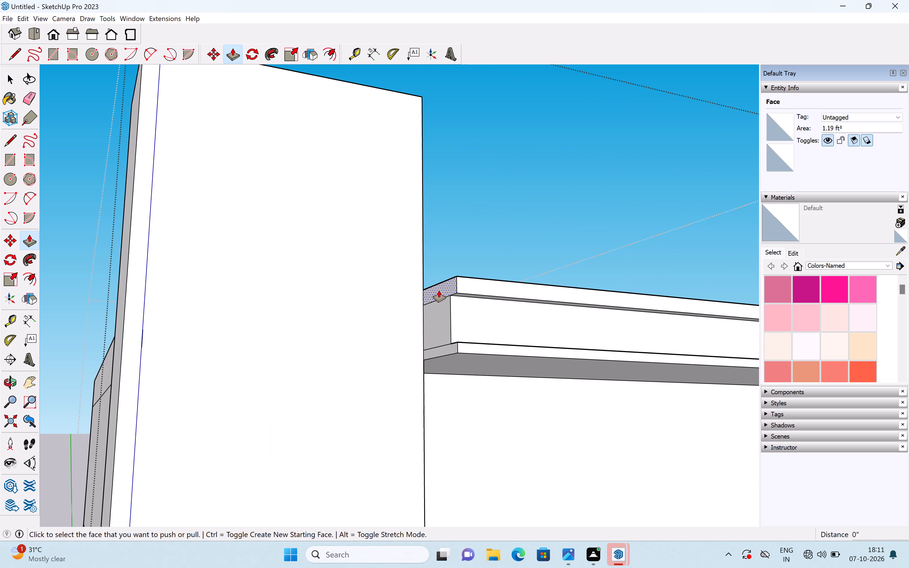
pyautogui.doubleClick(439, 290)
pyautogui.doubleClick(450, 347)
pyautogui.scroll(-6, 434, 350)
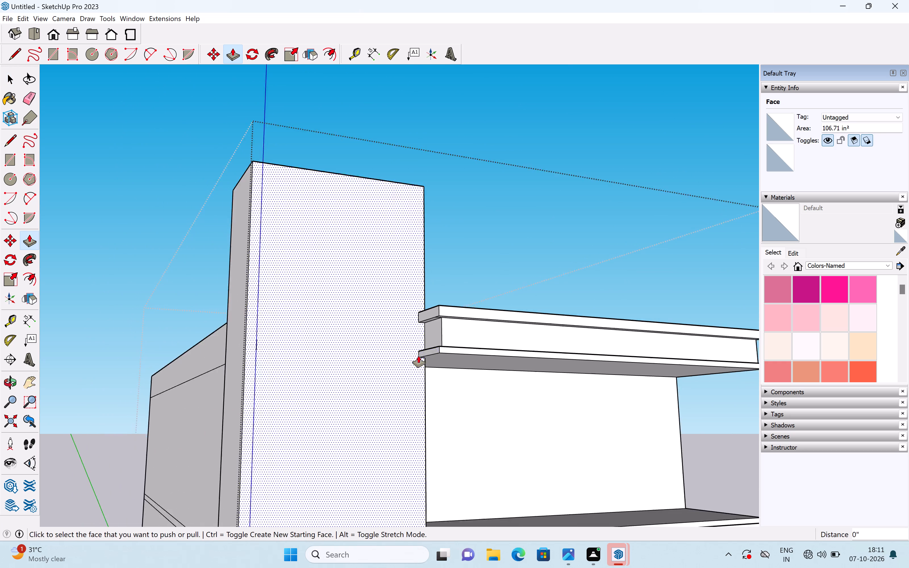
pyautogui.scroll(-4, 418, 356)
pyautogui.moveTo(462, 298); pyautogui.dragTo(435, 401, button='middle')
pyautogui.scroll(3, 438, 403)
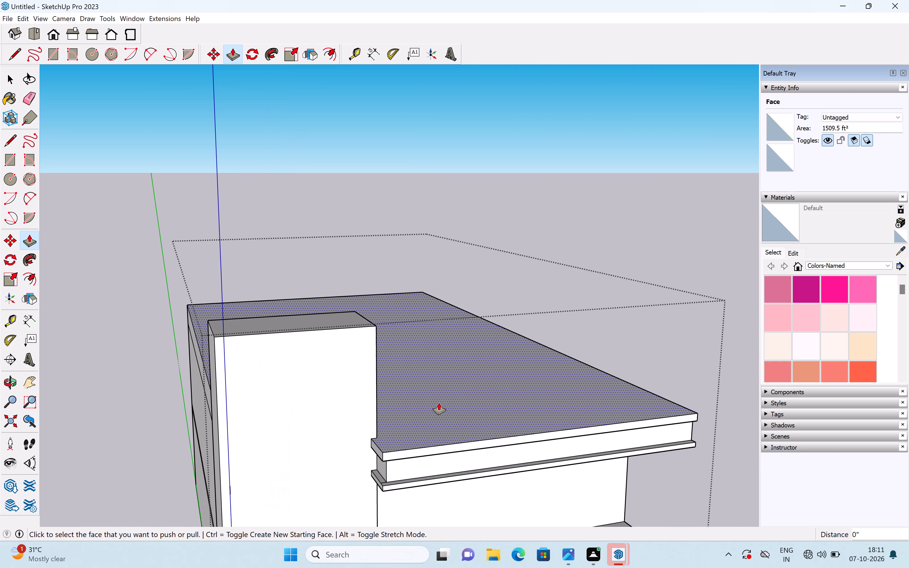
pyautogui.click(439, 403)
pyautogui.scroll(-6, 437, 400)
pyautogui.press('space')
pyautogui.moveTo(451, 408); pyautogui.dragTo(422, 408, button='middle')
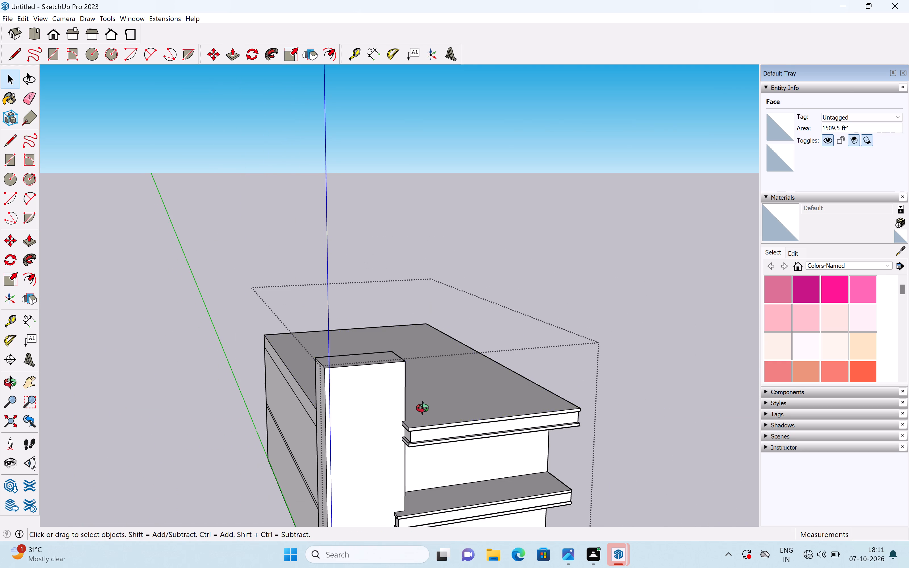
# Examine the pillar and both projecting banded slabs from the front, the corner, above and below.
pyautogui.moveTo(422, 408); pyautogui.dragTo(364, 408, button='middle')
pyautogui.scroll(-6, 373, 407)
pyautogui.moveTo(374, 434); pyautogui.dragTo(373, 354, button='middle')
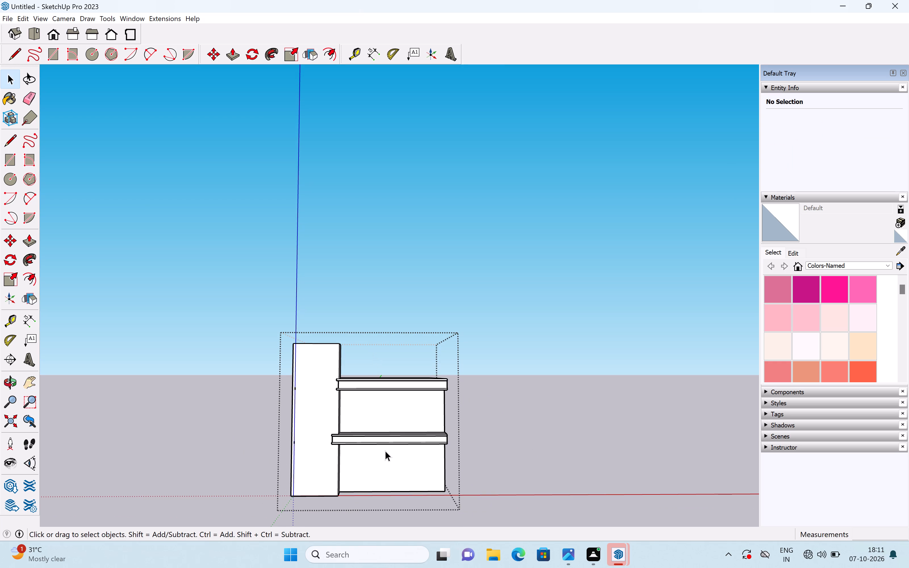
pyautogui.moveTo(381, 424); pyautogui.dragTo(397, 321, button='middle')
pyautogui.moveTo(376, 351); pyautogui.dragTo(571, 459, button='middle')
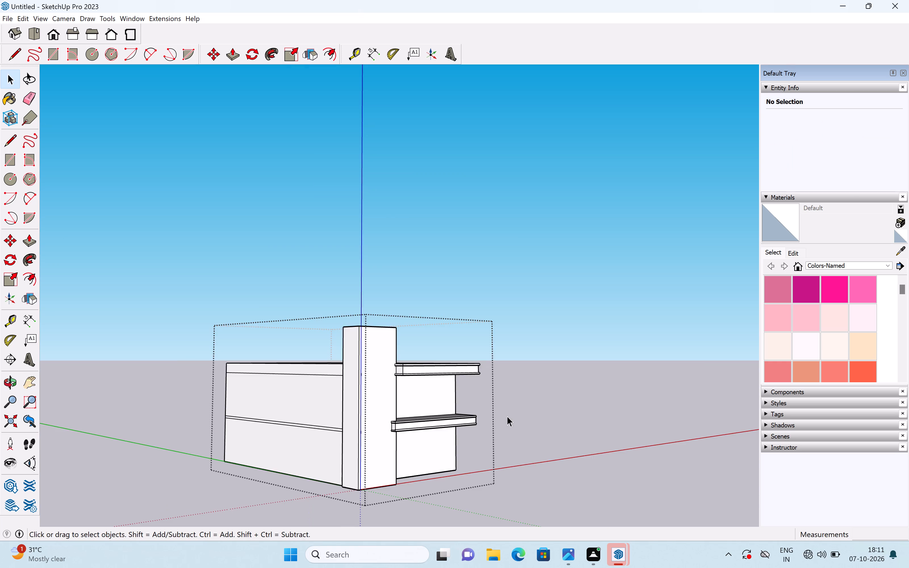
pyautogui.scroll(15, 413, 383)
pyautogui.keyDown('shift'); pyautogui.moveTo(403, 380); pyautogui.dragTo(375, 273, button='middle'); pyautogui.keyUp('shift')
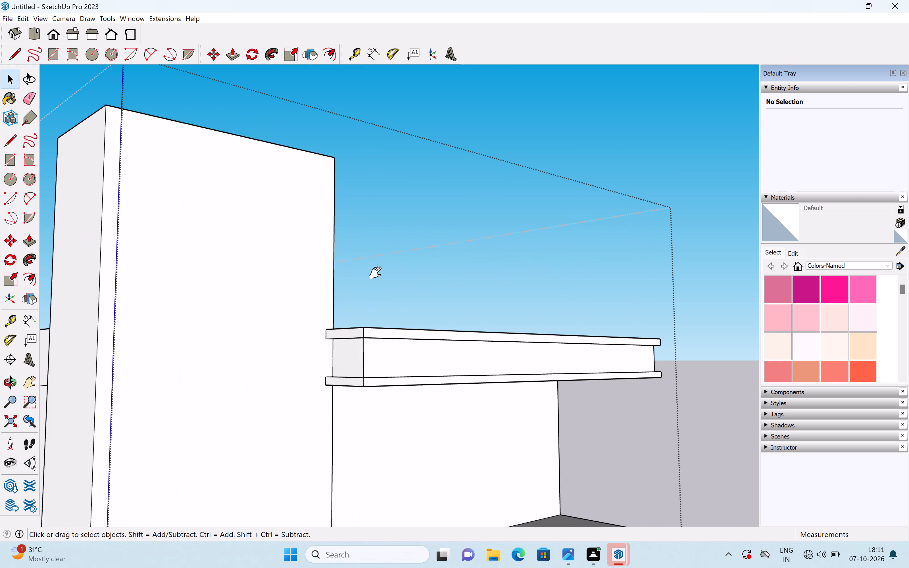
pyautogui.keyDown('shift'); pyautogui.moveTo(375, 273); pyautogui.dragTo(361, 216, button='middle'); pyautogui.keyUp('shift')
pyautogui.scroll(1, 361, 216)
pyautogui.scroll(-14, 362, 218)
pyautogui.moveTo(423, 320); pyautogui.dragTo(289, 403, button='middle')
pyautogui.moveTo(494, 349); pyautogui.dragTo(419, 324, button='middle')
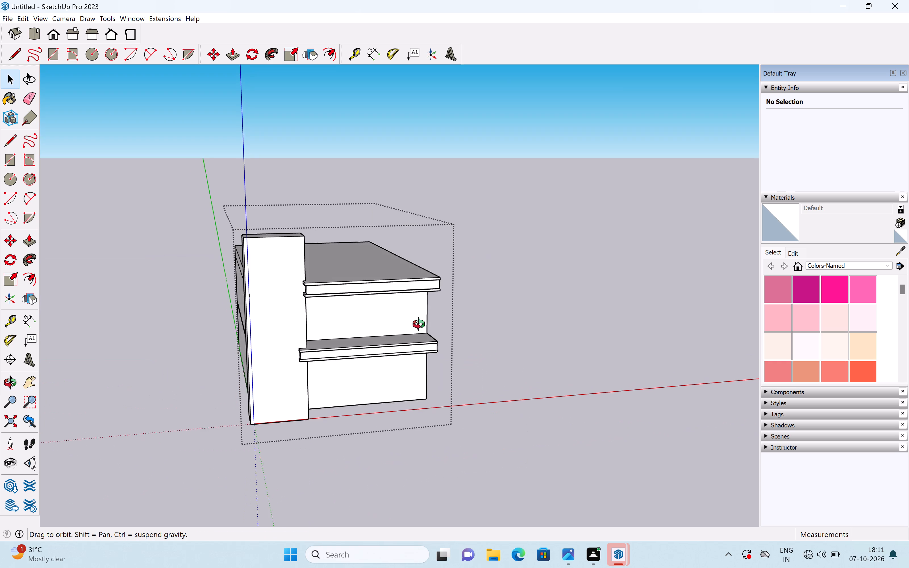
pyautogui.moveTo(419, 324); pyautogui.dragTo(437, 259, button='middle')
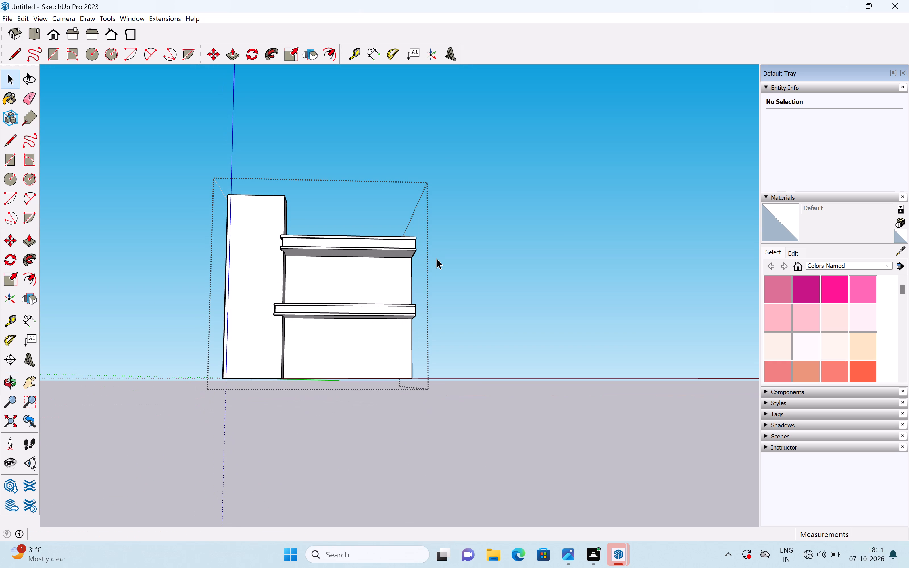
pyautogui.keyDown('shift'); pyautogui.moveTo(372, 317); pyautogui.dragTo(395, 331, button='middle'); pyautogui.keyUp('shift')
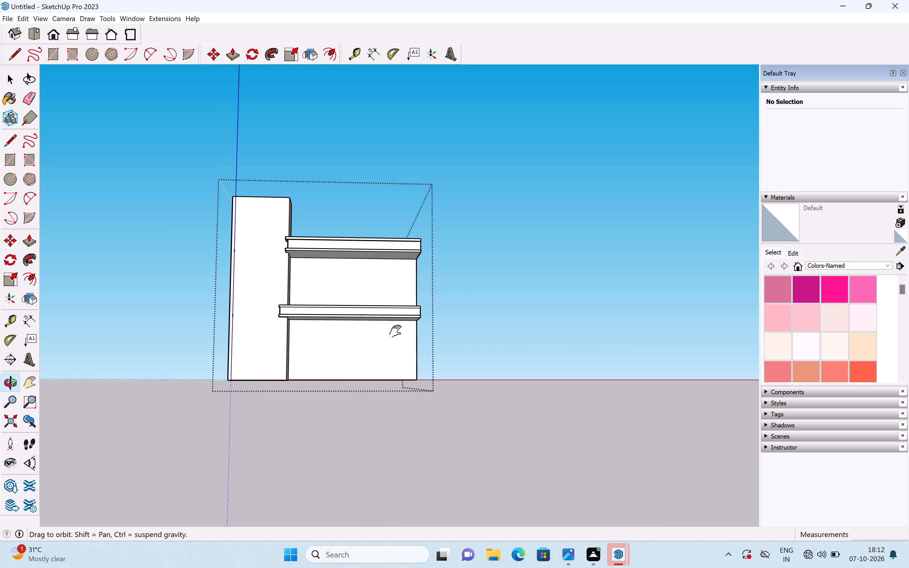
pyautogui.keyDown('shift'); pyautogui.moveTo(395, 331); pyautogui.dragTo(430, 358, button='middle'); pyautogui.keyUp('shift')
pyautogui.moveTo(420, 366); pyautogui.dragTo(391, 367, button='middle')
pyautogui.middleClick(391, 367)
pyautogui.scroll(3, 332, 405)
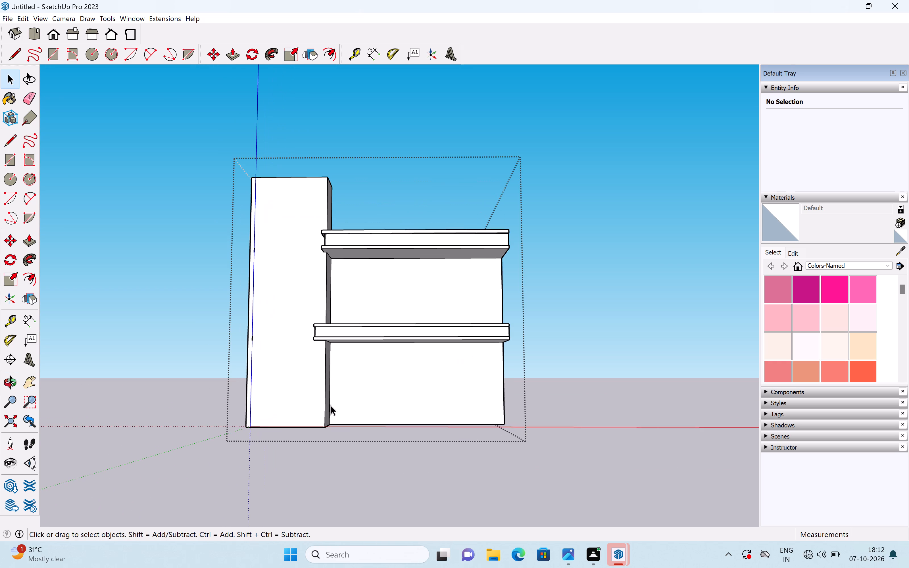
# Draw a 7' by 3' door rectangle on the ground-floor front wall beside the pillar.
pyautogui.press('r')
pyautogui.scroll(5, 351, 378)
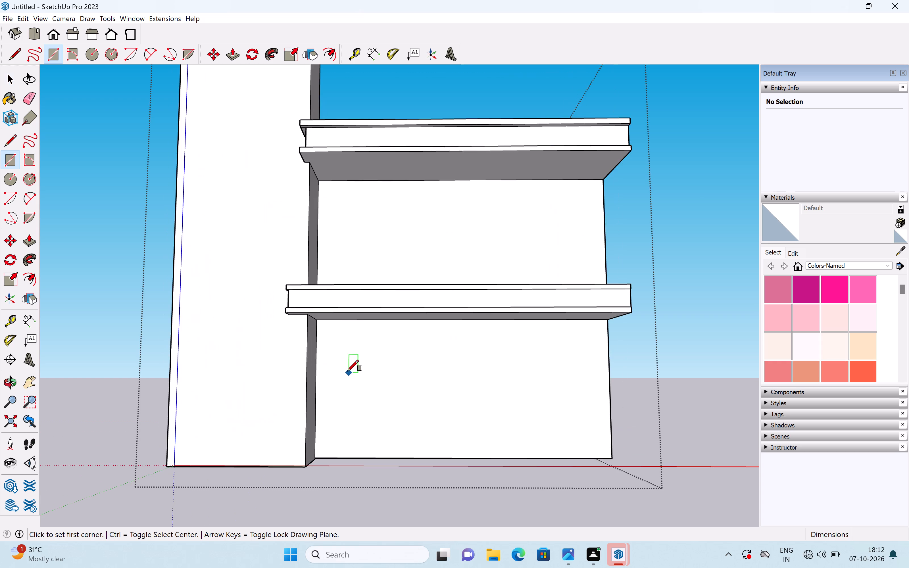
pyautogui.scroll(3, 345, 368)
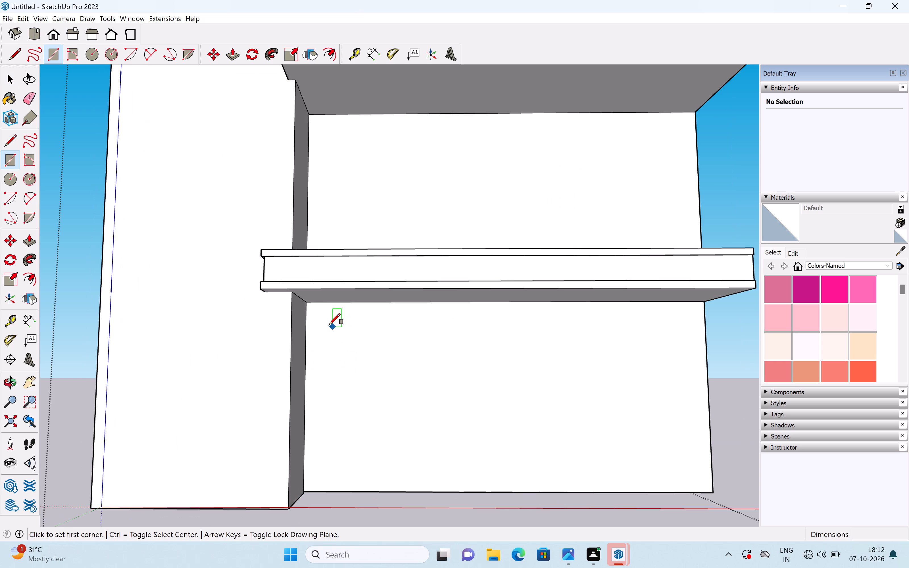
pyautogui.click(323, 322)
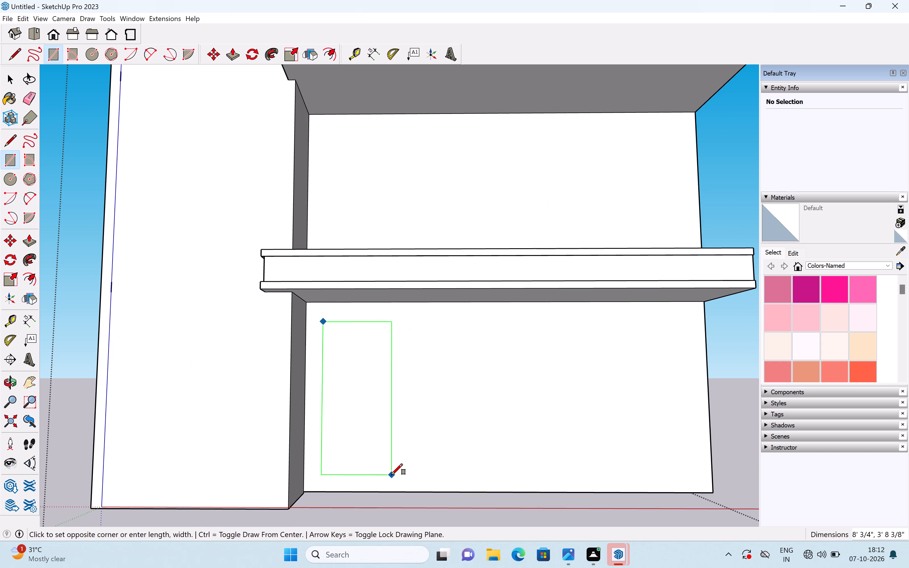
pyautogui.write("7',3'")
pyautogui.press('Return')
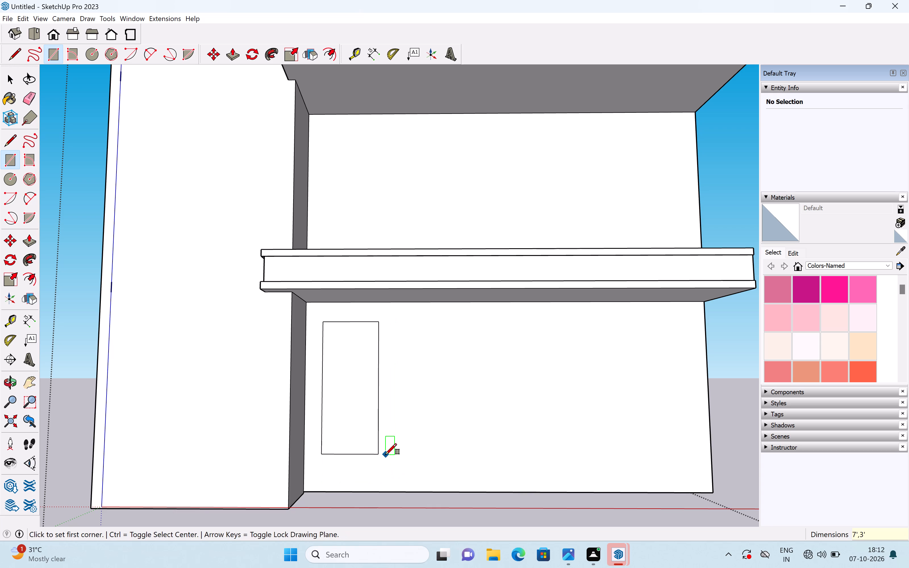
pyautogui.press('space')
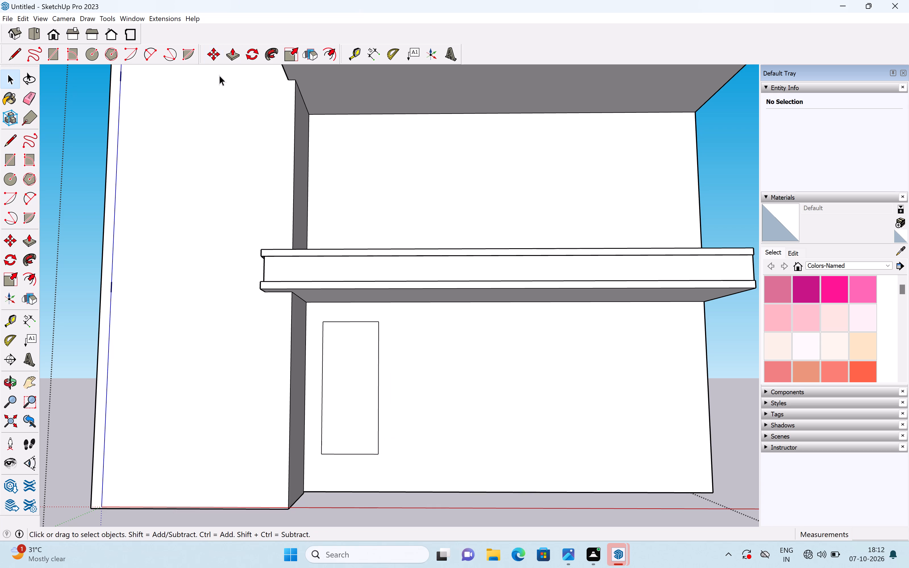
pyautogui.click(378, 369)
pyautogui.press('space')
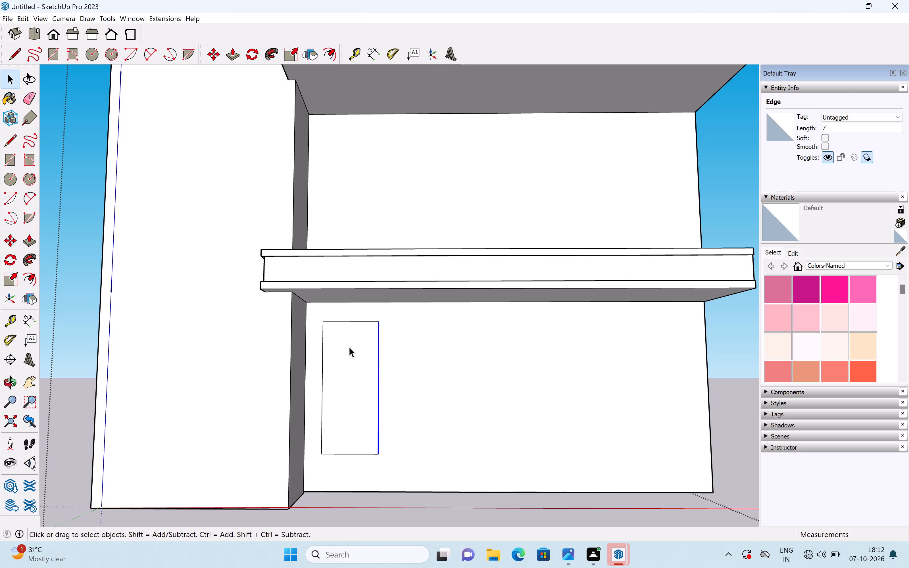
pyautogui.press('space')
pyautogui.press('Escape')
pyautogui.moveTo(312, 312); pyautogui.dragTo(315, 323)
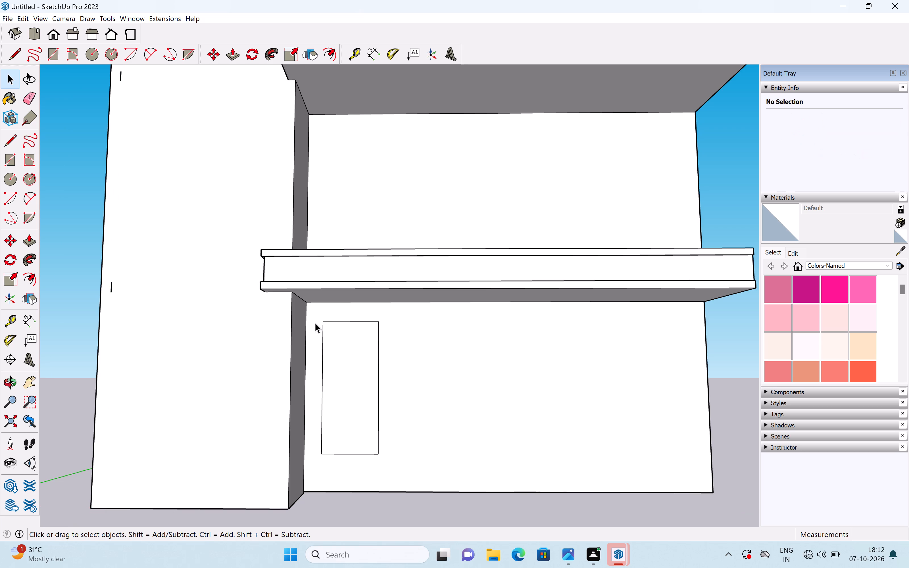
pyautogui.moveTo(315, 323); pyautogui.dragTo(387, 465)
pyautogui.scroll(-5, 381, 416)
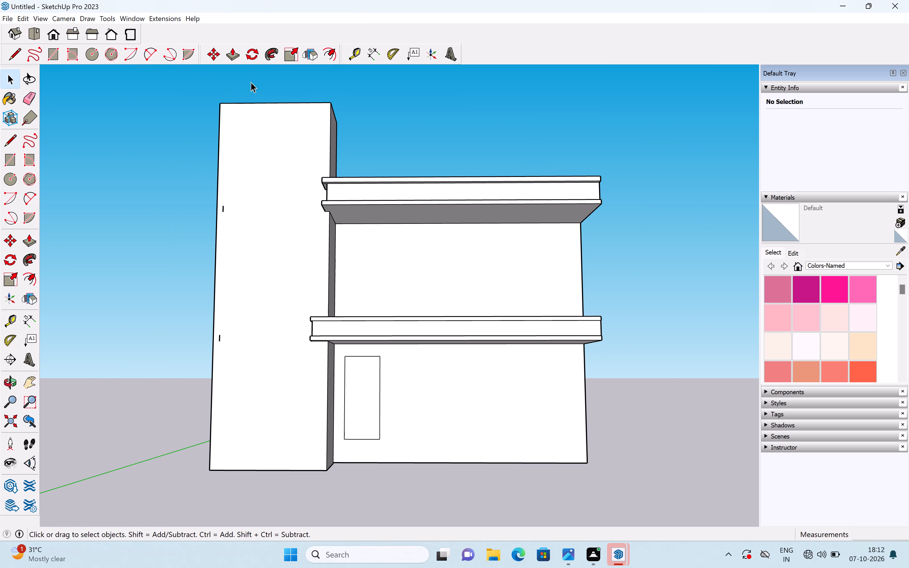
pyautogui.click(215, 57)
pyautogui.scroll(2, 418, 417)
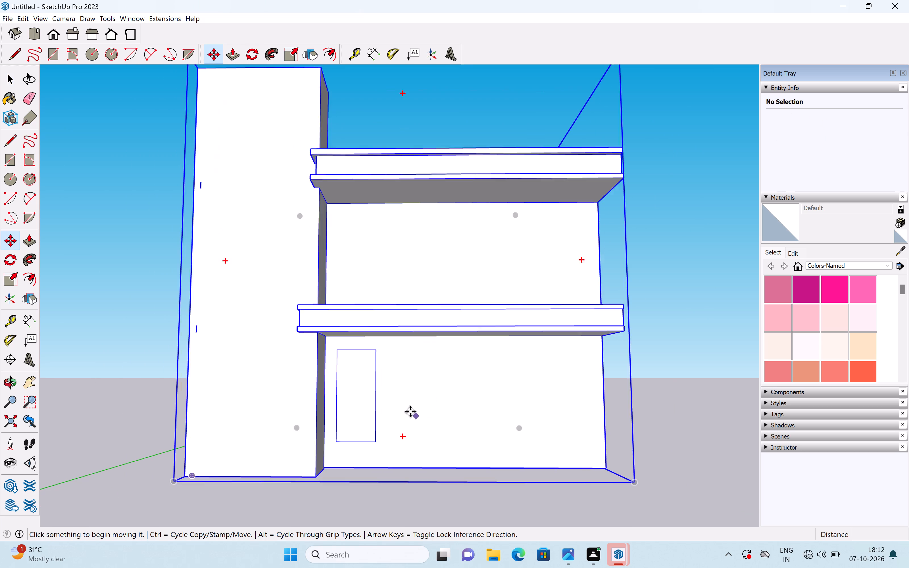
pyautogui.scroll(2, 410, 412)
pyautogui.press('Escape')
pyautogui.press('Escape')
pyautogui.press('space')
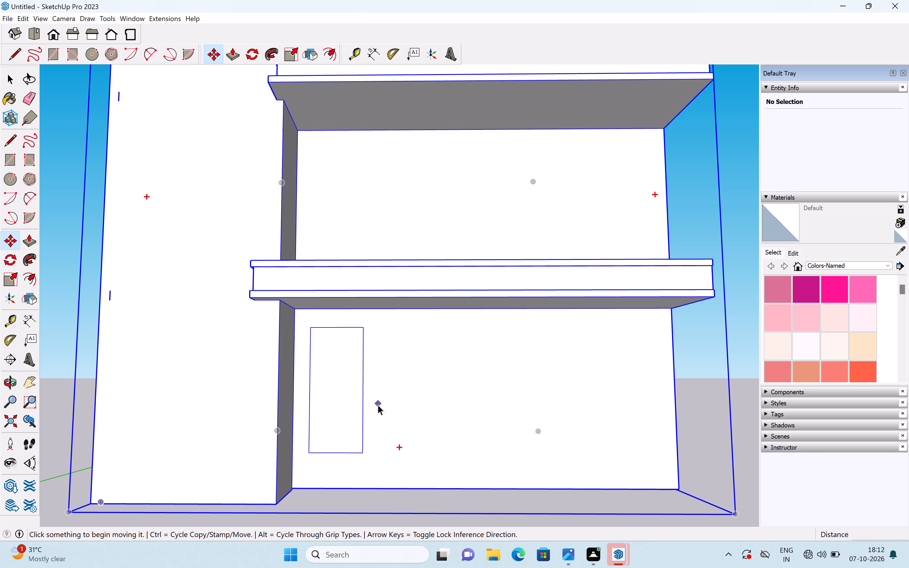
# Reopen the house group and move the whole door rectangle down about 1' 10 11/16" towards the wall's base.
pyautogui.click(322, 326)
pyautogui.tripleClick(359, 399)
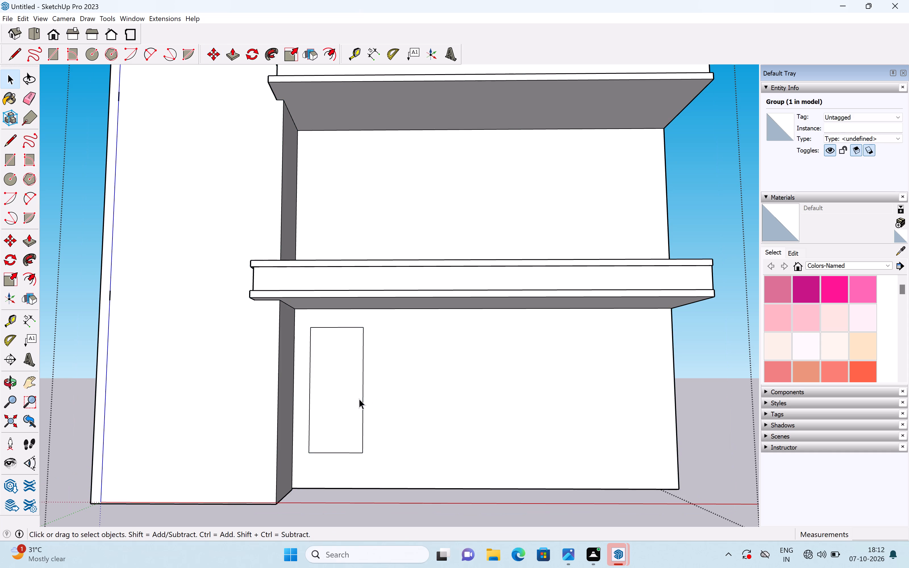
pyautogui.tripleClick(359, 399)
pyautogui.press('m')
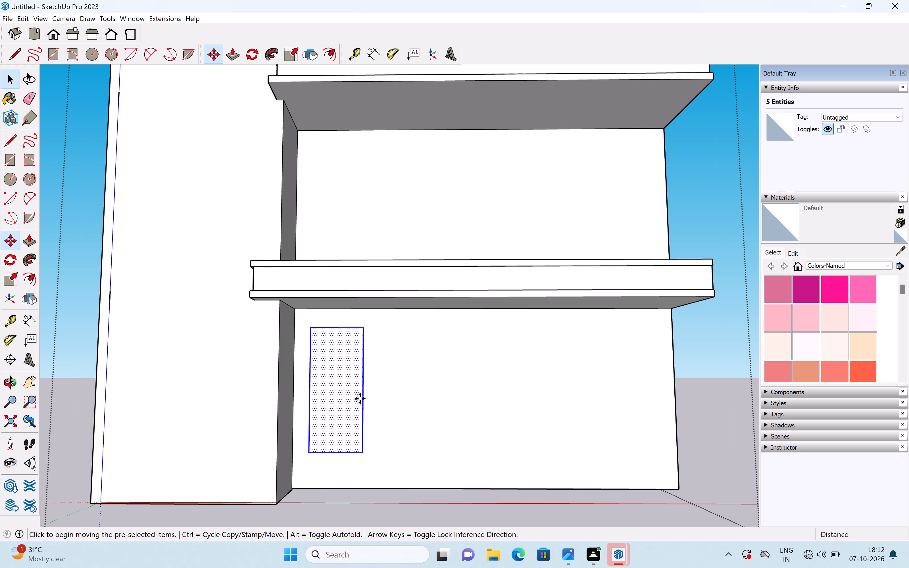
pyautogui.click(348, 395)
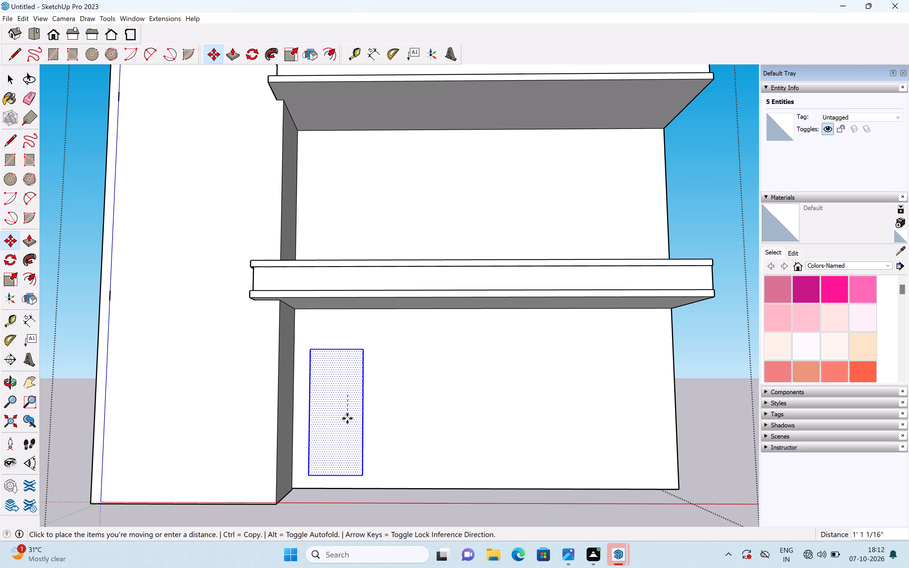
pyautogui.click(349, 429)
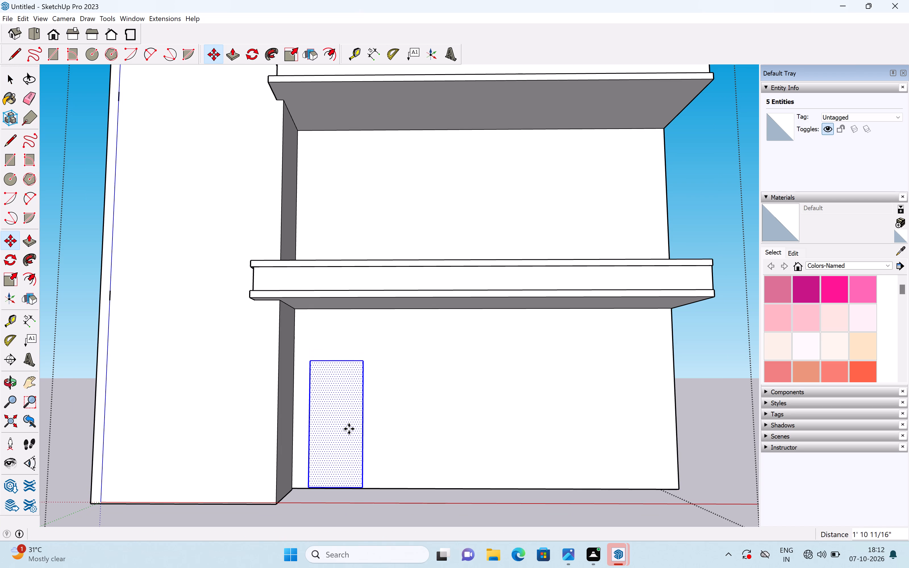
pyautogui.press('space')
# Offset the door face's outline inward by about 4 5/8" to form the door frame.
pyautogui.click(337, 429)
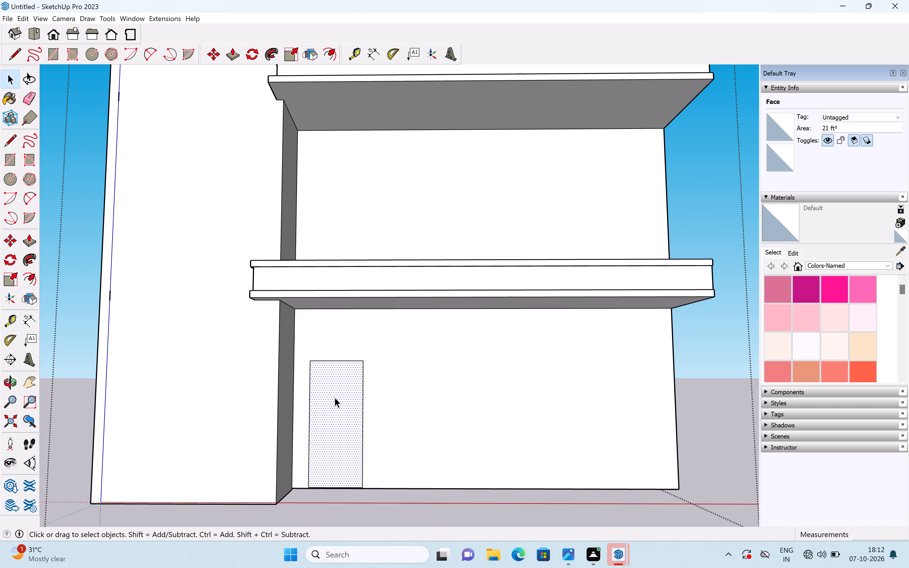
pyautogui.moveTo(335, 396); pyautogui.dragTo(351, 435, button='middle')
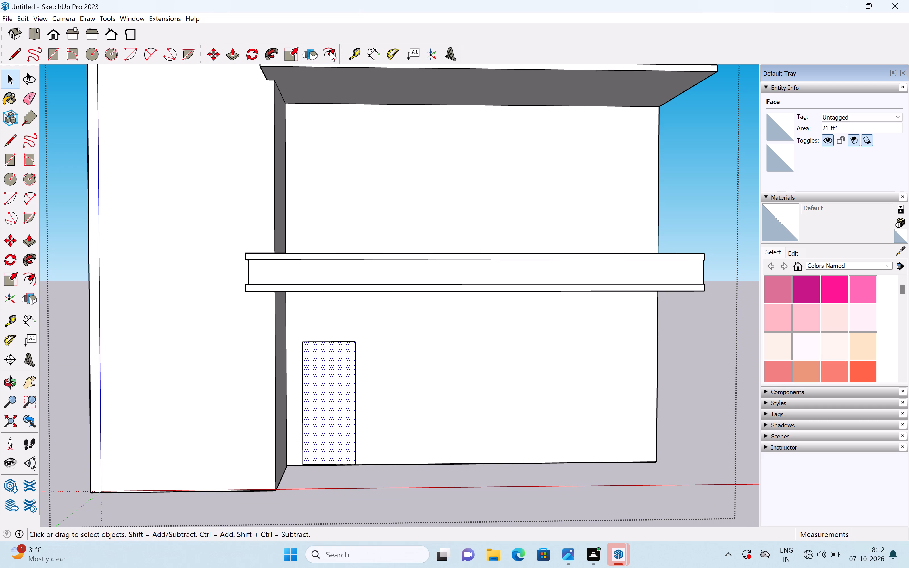
pyautogui.click(330, 51)
pyautogui.click(326, 352)
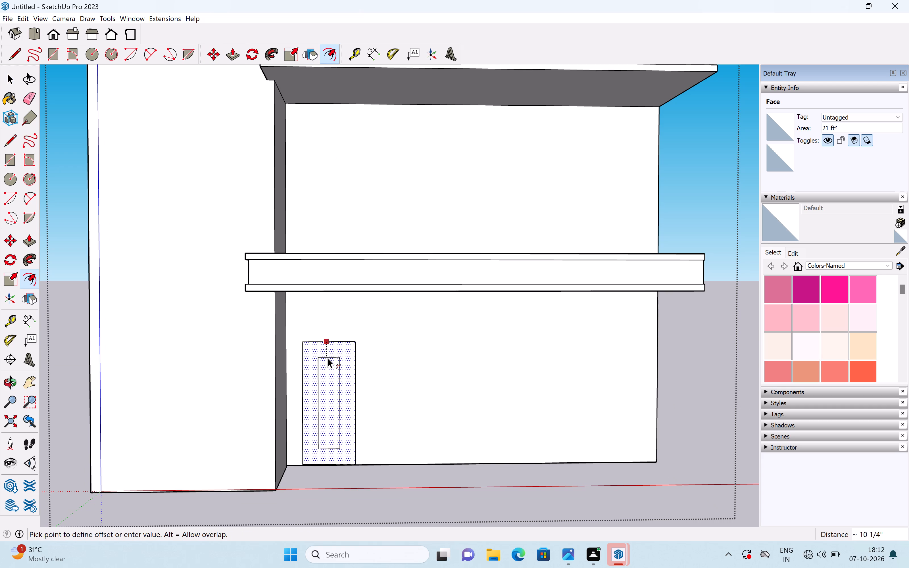
pyautogui.click(333, 348)
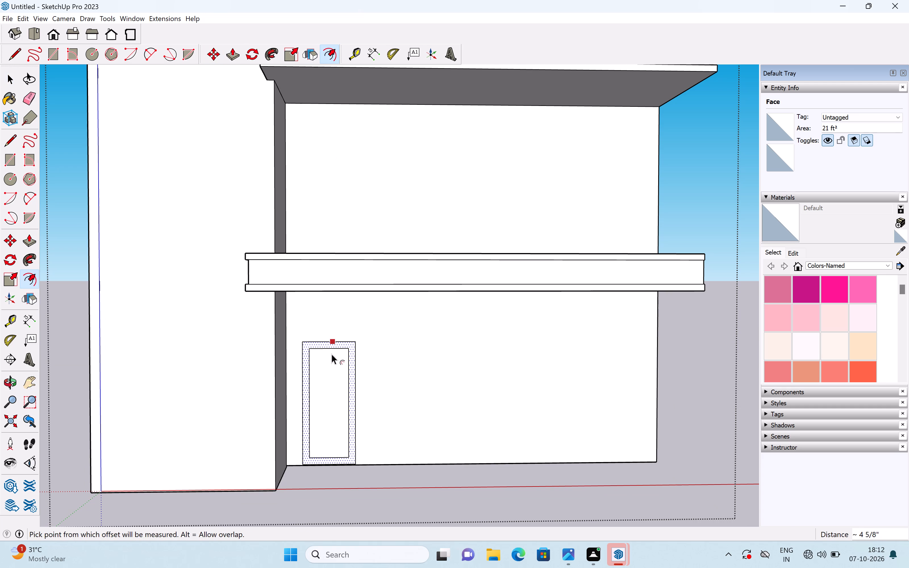
pyautogui.moveTo(335, 388); pyautogui.dragTo(317, 415, button='middle')
pyautogui.press('space')
# Move the inner outline's bottom edge down about 4 5/8" onto the door's base line, leaving a three-sided frame.
pyautogui.scroll(6, 330, 392)
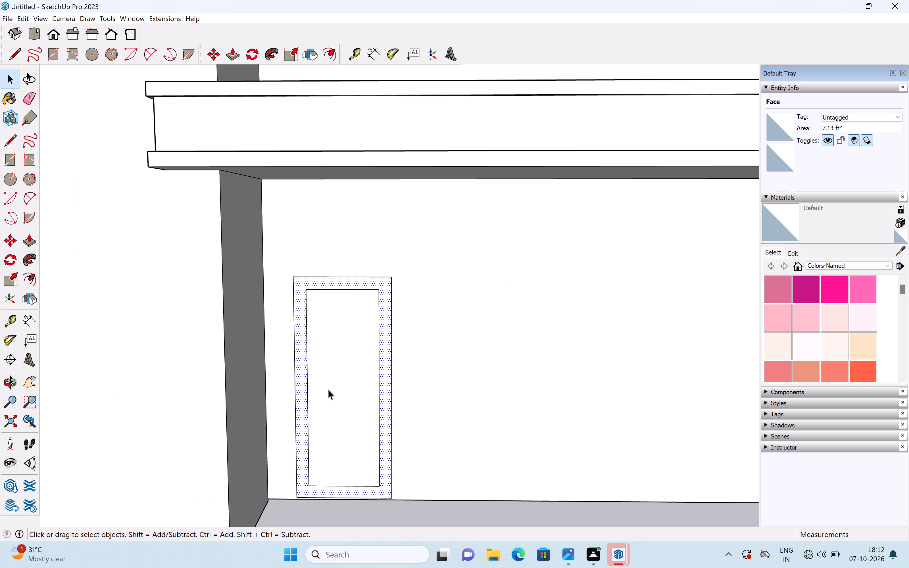
pyautogui.keyDown('shift'); pyautogui.moveTo(339, 419); pyautogui.dragTo(339, 359, button='middle'); pyautogui.keyUp('shift')
pyautogui.scroll(1, 337, 421)
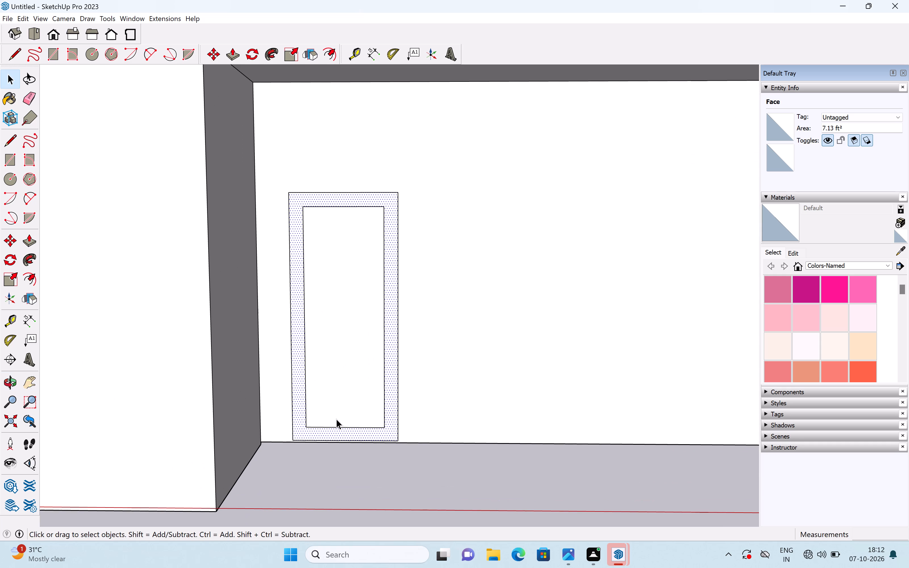
pyautogui.press('space')
pyautogui.click(213, 49)
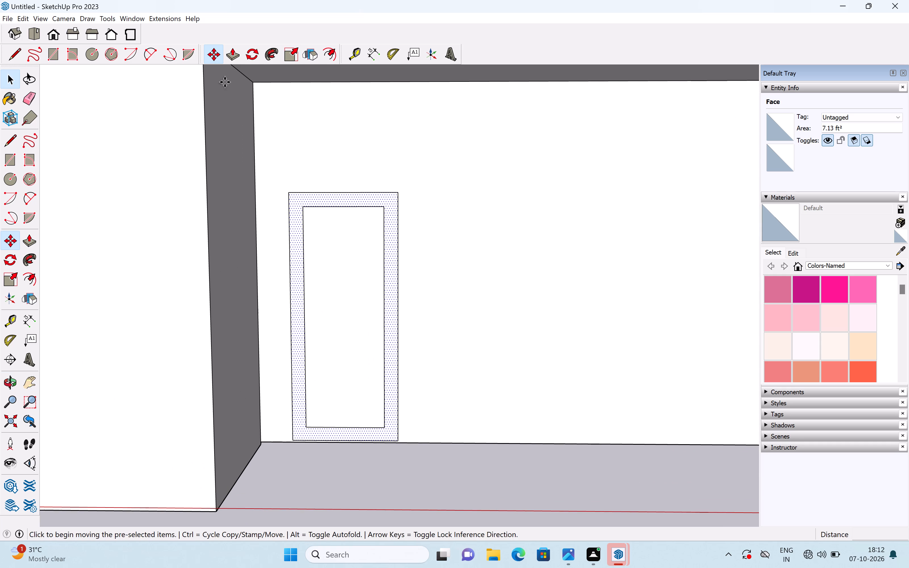
pyautogui.click(355, 427)
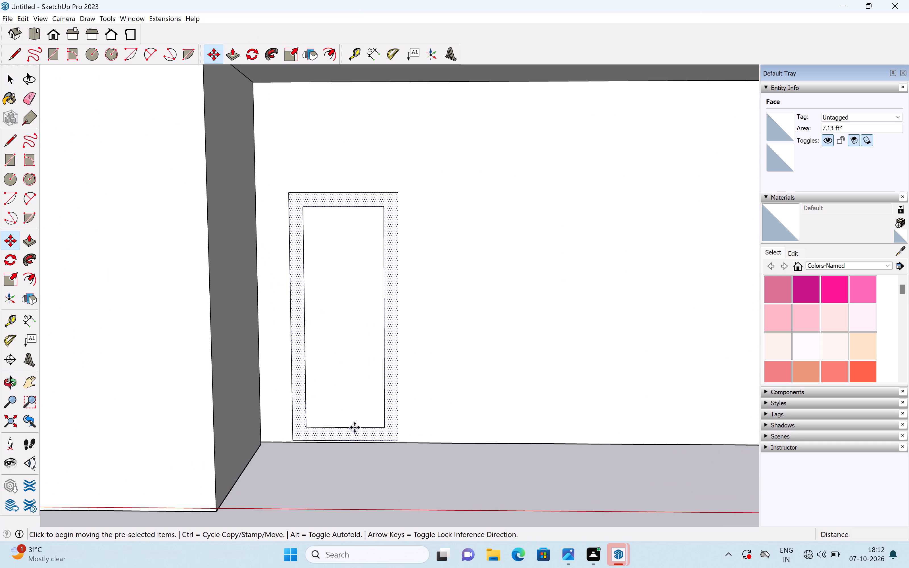
pyautogui.press('space')
pyautogui.click(353, 425)
pyautogui.click(353, 426)
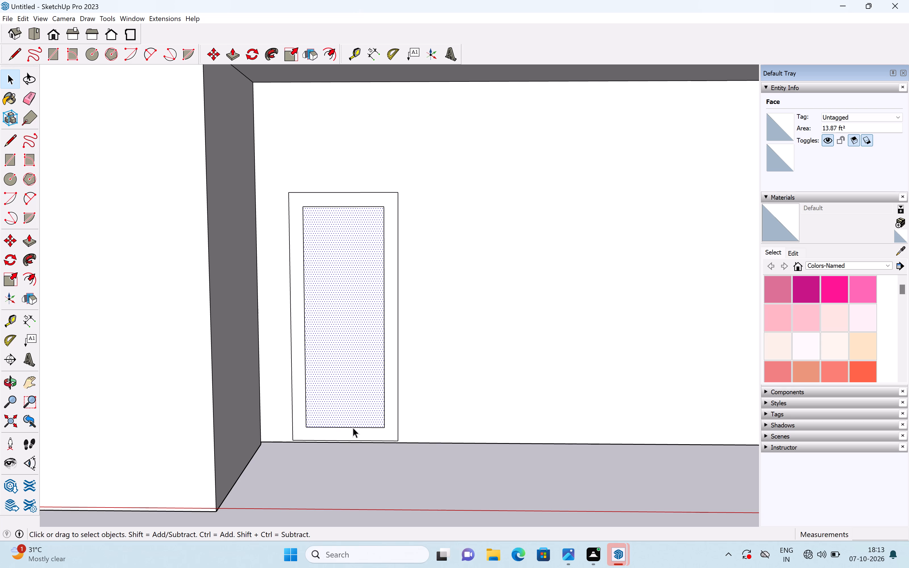
pyautogui.click(353, 427)
pyautogui.press('m')
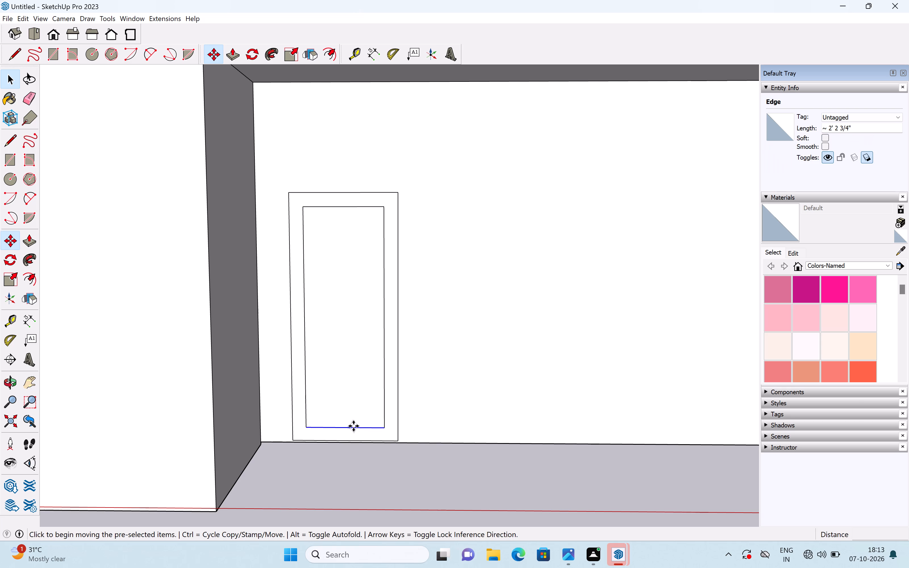
pyautogui.press('Return')
pyautogui.click(351, 428)
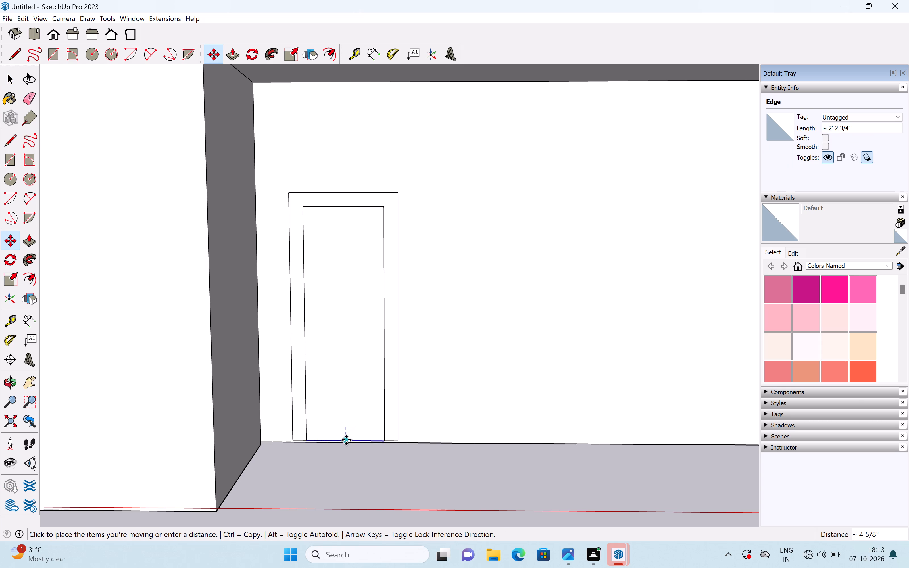
pyautogui.click(345, 440)
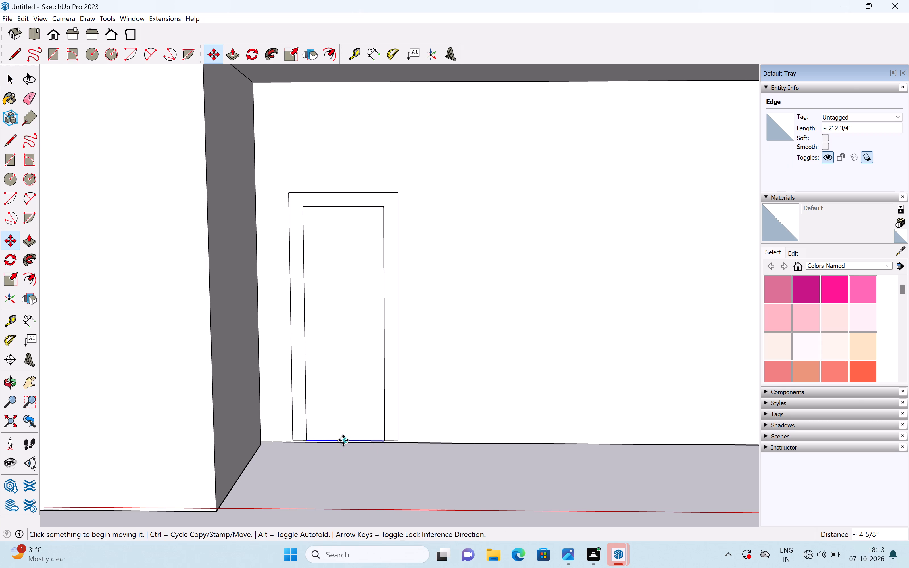
pyautogui.press('space')
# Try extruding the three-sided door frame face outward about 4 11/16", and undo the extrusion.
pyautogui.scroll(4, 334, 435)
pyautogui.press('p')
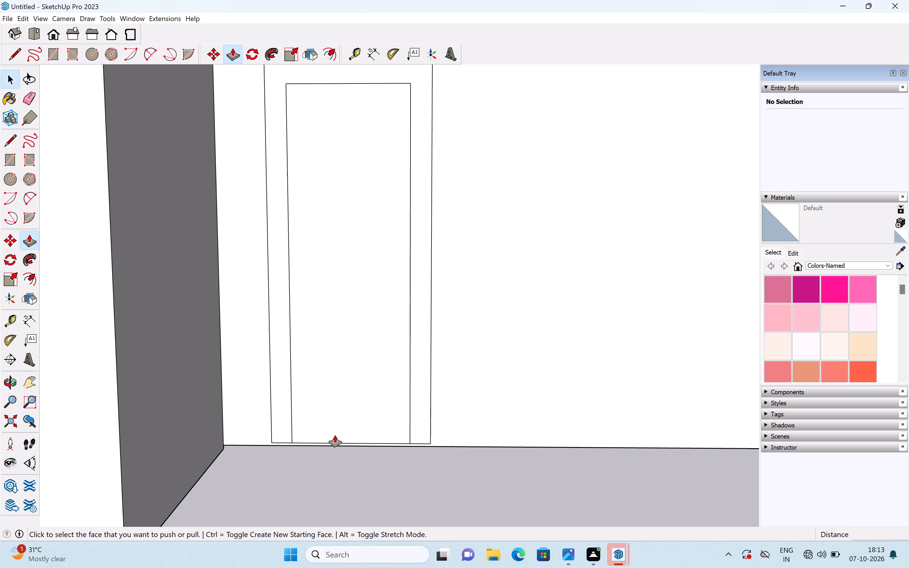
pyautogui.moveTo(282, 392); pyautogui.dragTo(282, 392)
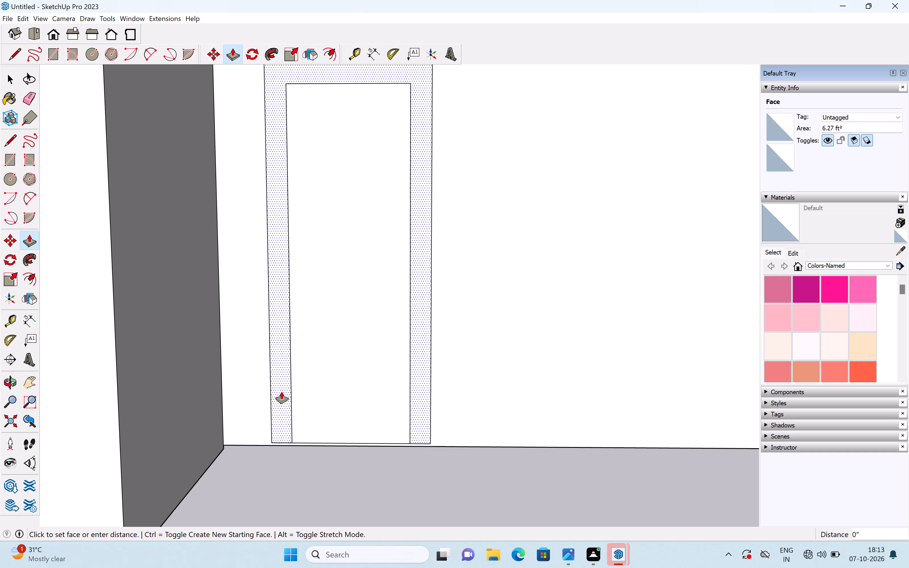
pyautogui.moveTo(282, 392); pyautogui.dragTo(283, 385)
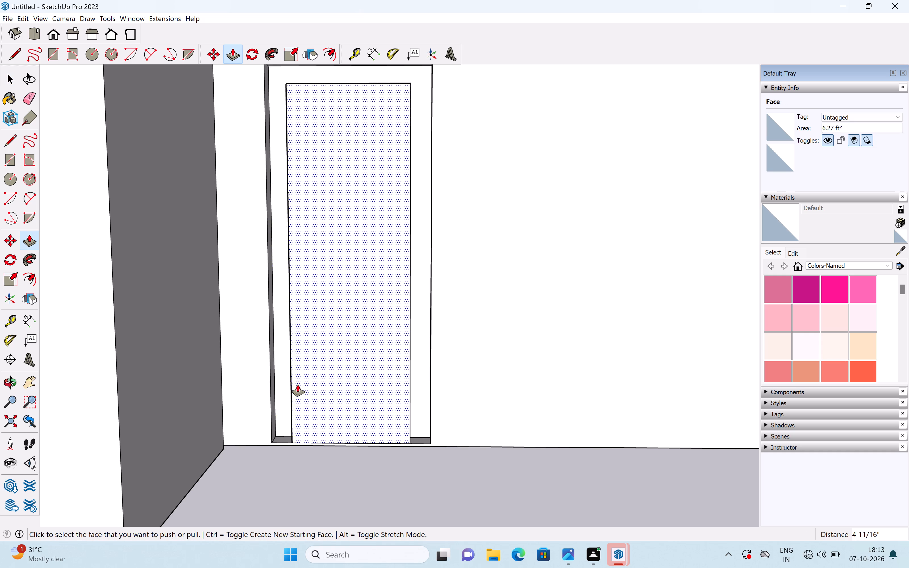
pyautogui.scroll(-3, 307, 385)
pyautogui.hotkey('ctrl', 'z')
# Push the inner door panel about 1' 1/8" into the wall to recess the door behind its frame.
pyautogui.moveTo(375, 390); pyautogui.dragTo(312, 435, button='middle')
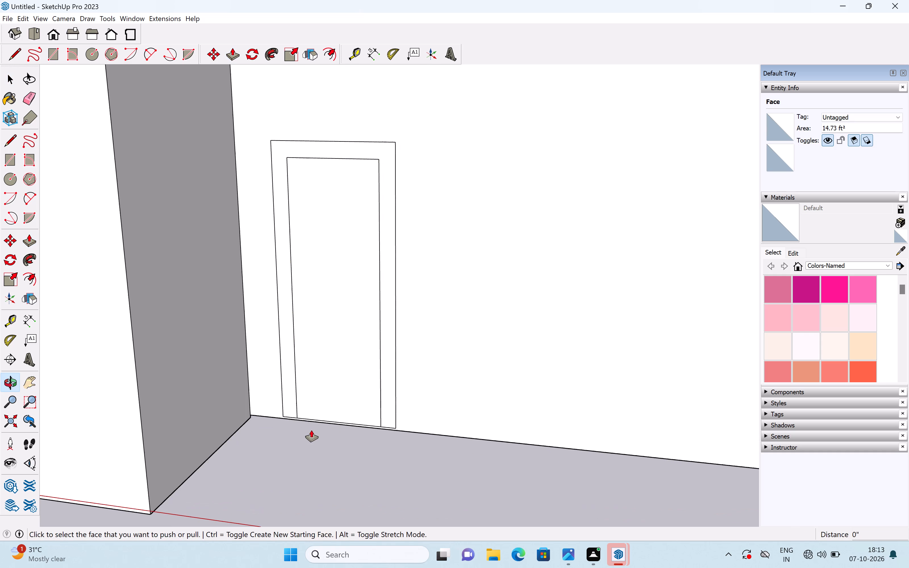
pyautogui.moveTo(321, 395); pyautogui.dragTo(333, 382)
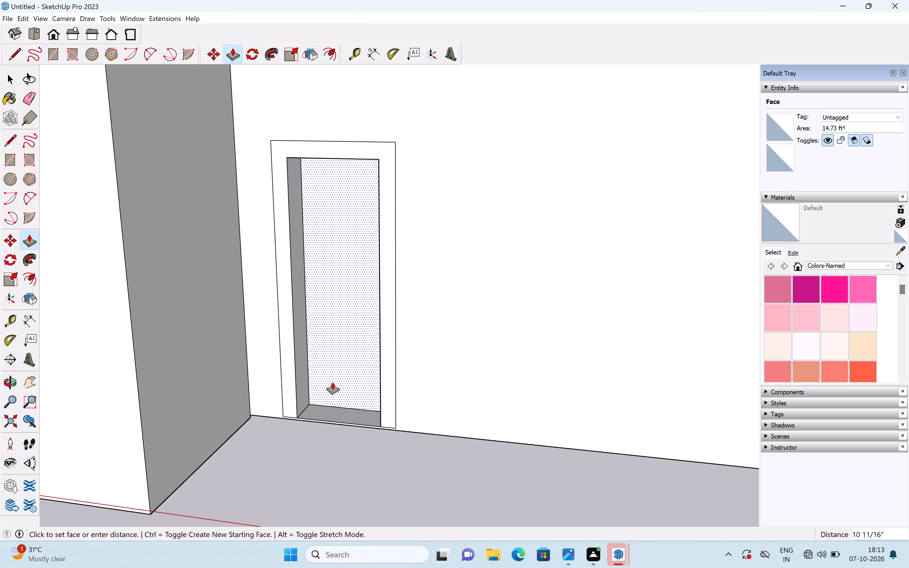
pyautogui.moveTo(333, 382); pyautogui.dragTo(334, 381)
# Thin the door frame by pushing the pillar-side jamb back about 2 3/4", the opposite jamb outward, and the head up about 2 1/8".
pyautogui.scroll(-2, 337, 382)
pyautogui.moveTo(328, 402); pyautogui.dragTo(341, 394, button='middle')
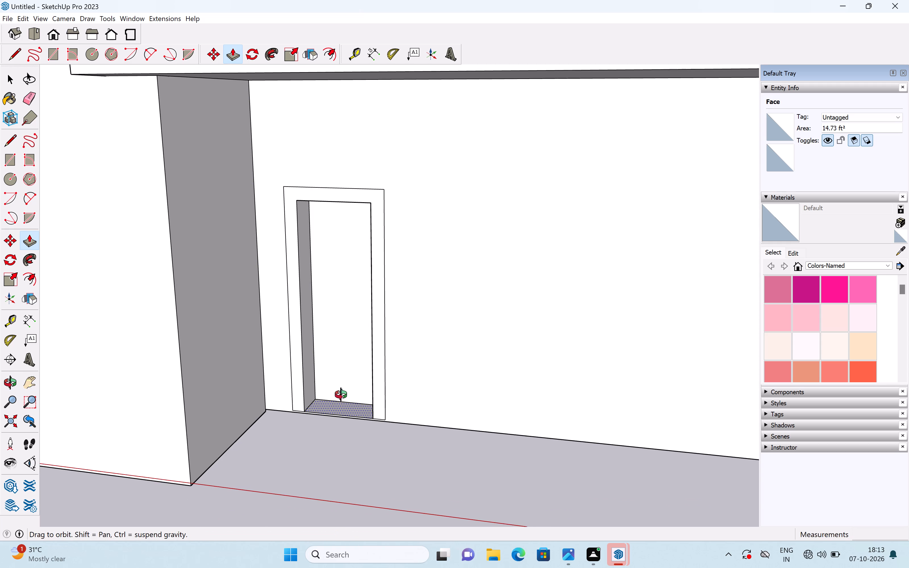
pyautogui.moveTo(341, 394); pyautogui.dragTo(524, 369, button='middle')
pyautogui.moveTo(411, 369); pyautogui.dragTo(242, 424, button='middle')
pyautogui.scroll(2, 372, 348)
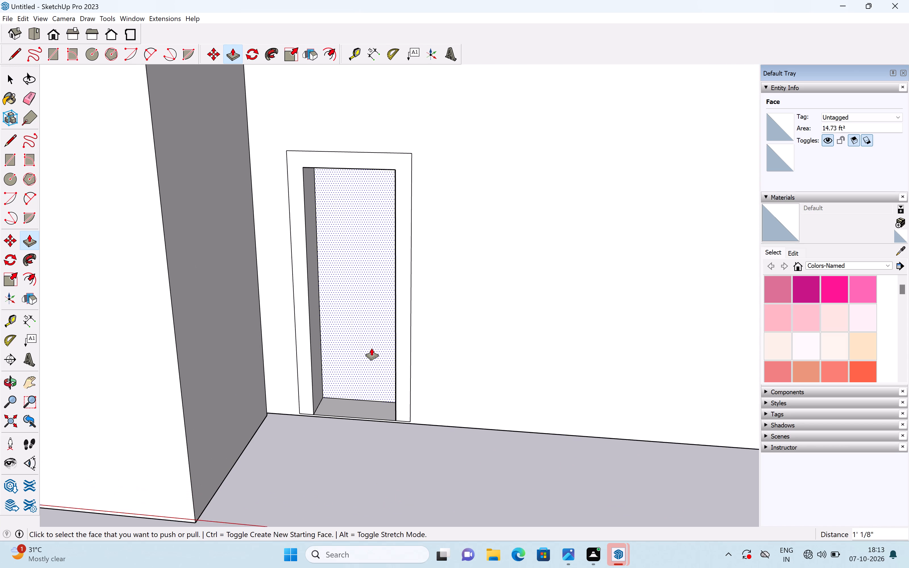
pyautogui.scroll(1, 372, 348)
pyautogui.moveTo(364, 353); pyautogui.dragTo(293, 364, button='middle')
pyautogui.moveTo(298, 340); pyautogui.dragTo(294, 341)
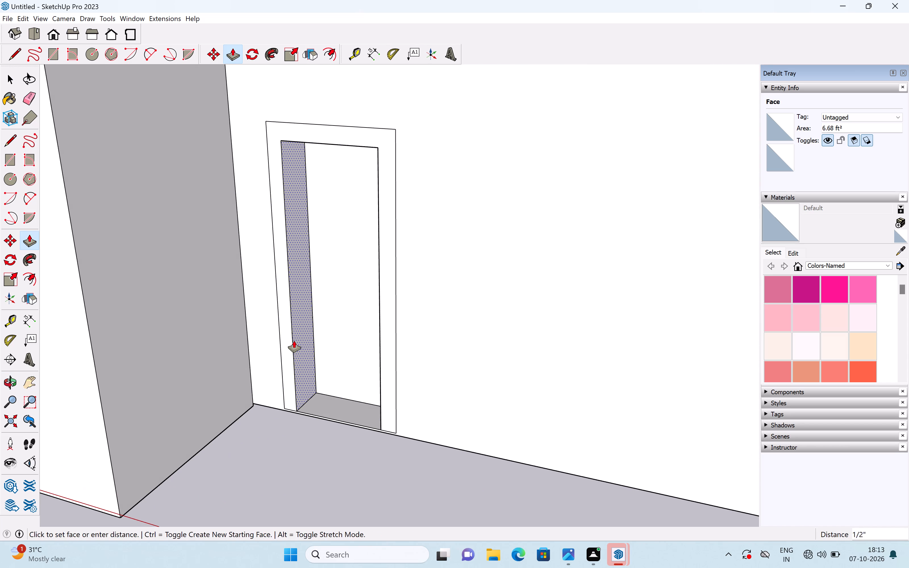
pyautogui.moveTo(294, 341); pyautogui.dragTo(289, 342)
pyautogui.moveTo(326, 358); pyautogui.dragTo(532, 365, button='middle')
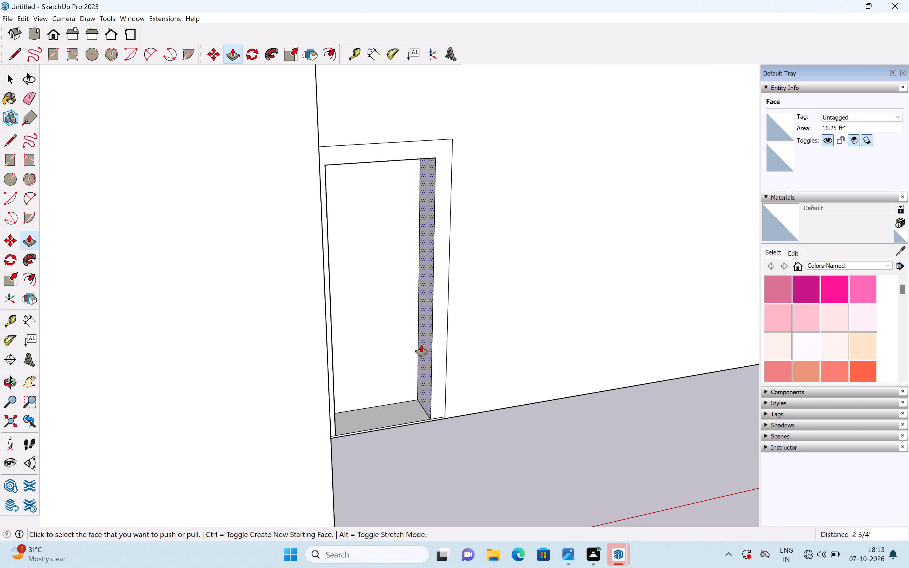
pyautogui.moveTo(423, 344); pyautogui.dragTo(429, 344)
pyautogui.moveTo(639, 471); pyautogui.dragTo(632, 467, button='middle')
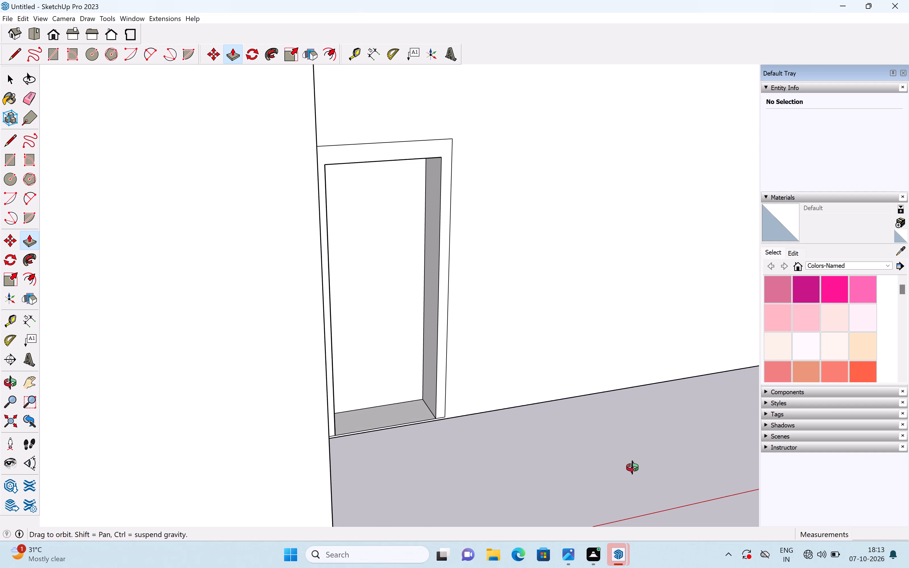
pyautogui.moveTo(632, 467); pyautogui.dragTo(388, 181, button='middle')
pyautogui.moveTo(383, 175); pyautogui.dragTo(382, 170)
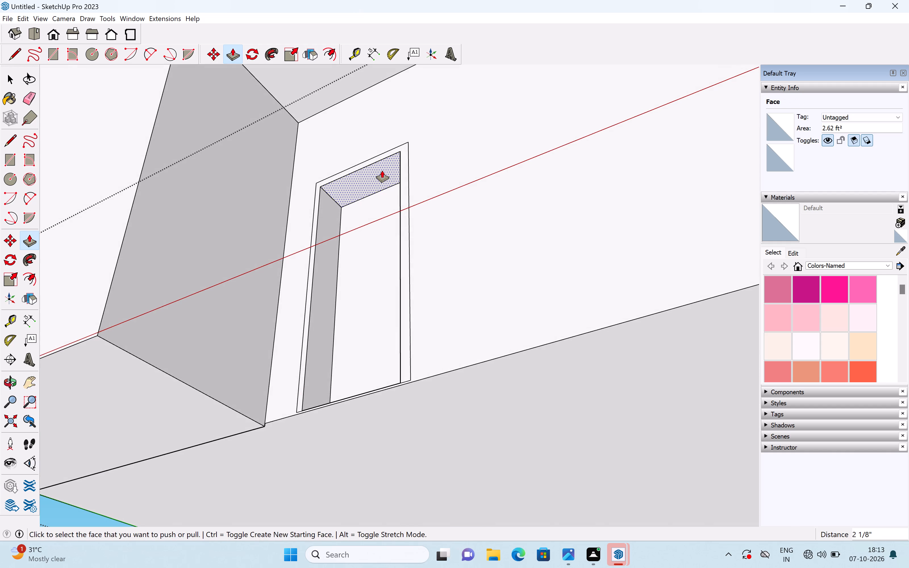
# Examine the recessed door and its thinned frame against the proportions of the whole front elevation.
pyautogui.scroll(-6, 400, 205)
pyautogui.press('space')
pyautogui.scroll(-4, 408, 337)
pyautogui.moveTo(416, 345); pyautogui.dragTo(519, 509, button='middle')
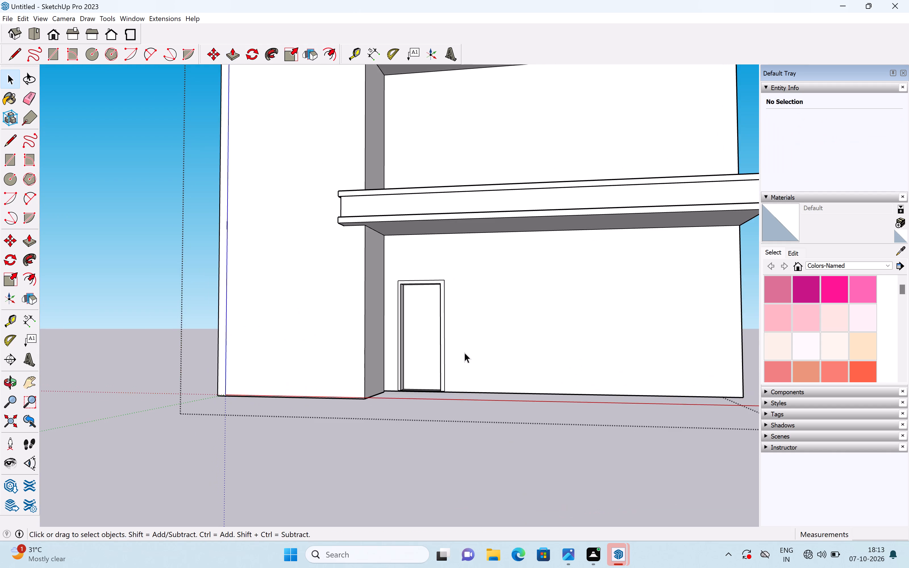
pyautogui.scroll(5, 463, 353)
pyautogui.moveTo(426, 393); pyautogui.dragTo(495, 406, button='middle')
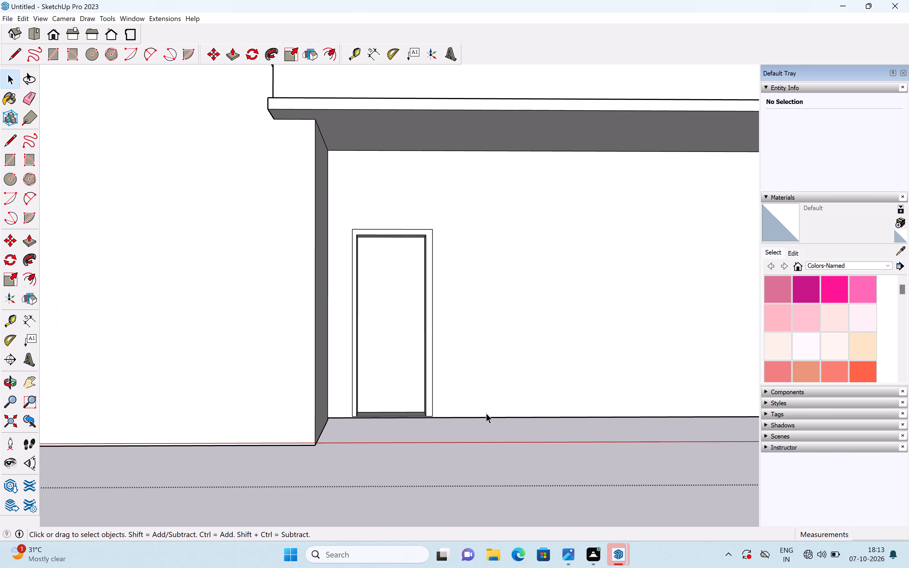
pyautogui.scroll(-2, 486, 413)
pyautogui.keyDown('shift'); pyautogui.moveTo(483, 413); pyautogui.dragTo(378, 412, button='middle'); pyautogui.keyUp('shift')
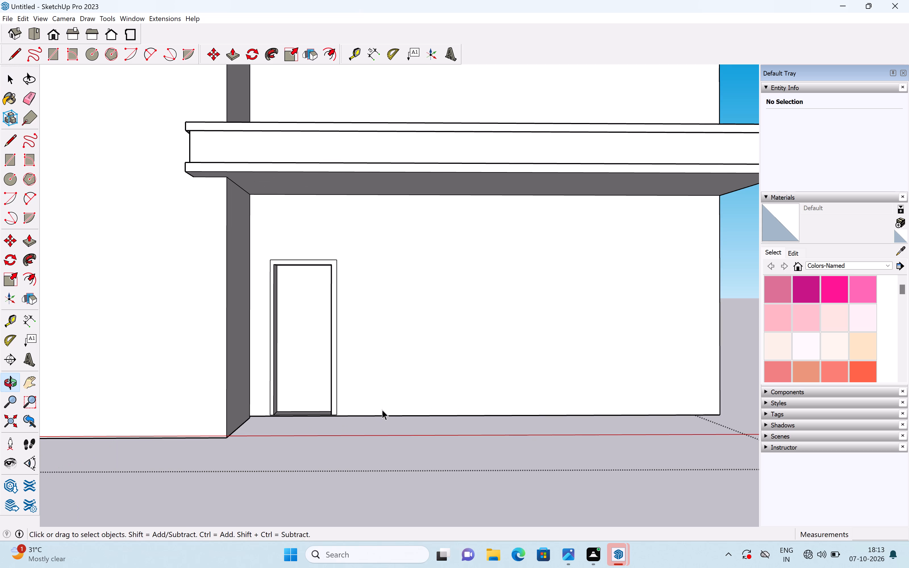
pyautogui.scroll(-1, 397, 401)
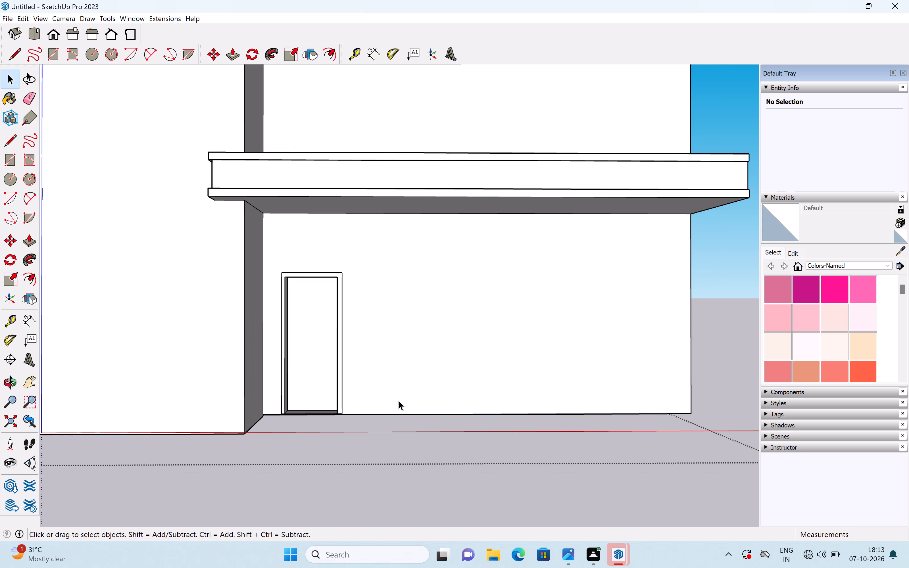
pyautogui.scroll(-2, 398, 400)
pyautogui.moveTo(400, 402); pyautogui.dragTo(403, 456, button='middle')
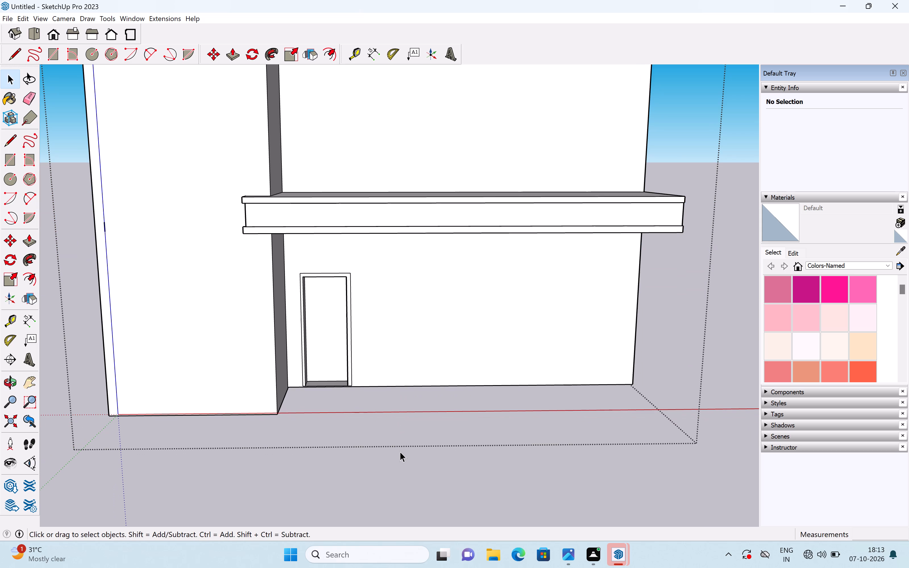
pyautogui.keyDown('shift'); pyautogui.scroll(-1, 399, 443); pyautogui.keyUp('shift')
pyautogui.keyDown('shift'); pyautogui.moveTo(399, 443); pyautogui.dragTo(418, 442, button='middle'); pyautogui.keyUp('shift')
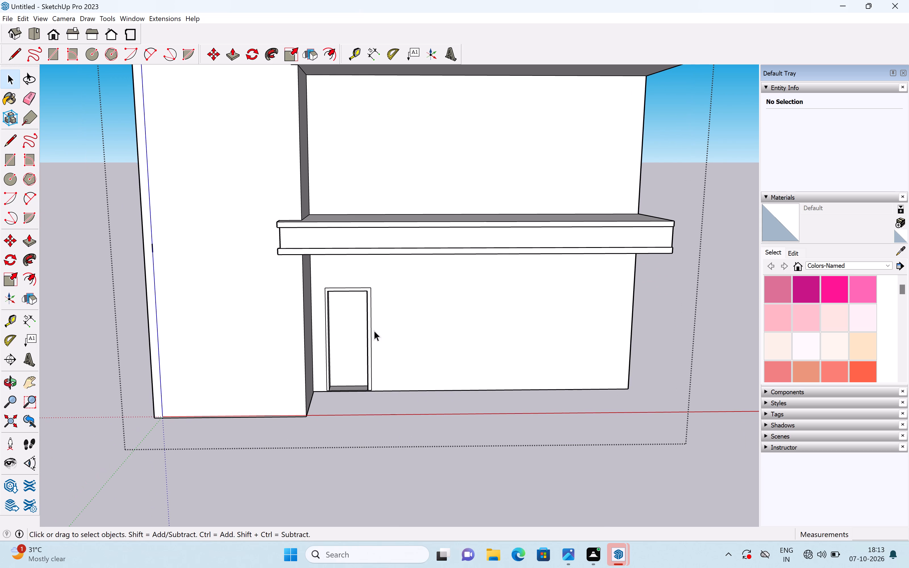
# Thin the door frame further by pushing the far jamb about 1 1/4" and the pillar-side jamb about 5/8" outward.
pyautogui.scroll(9, 363, 311)
pyautogui.moveTo(369, 335); pyautogui.dragTo(521, 336, button='middle')
pyautogui.scroll(1, 521, 336)
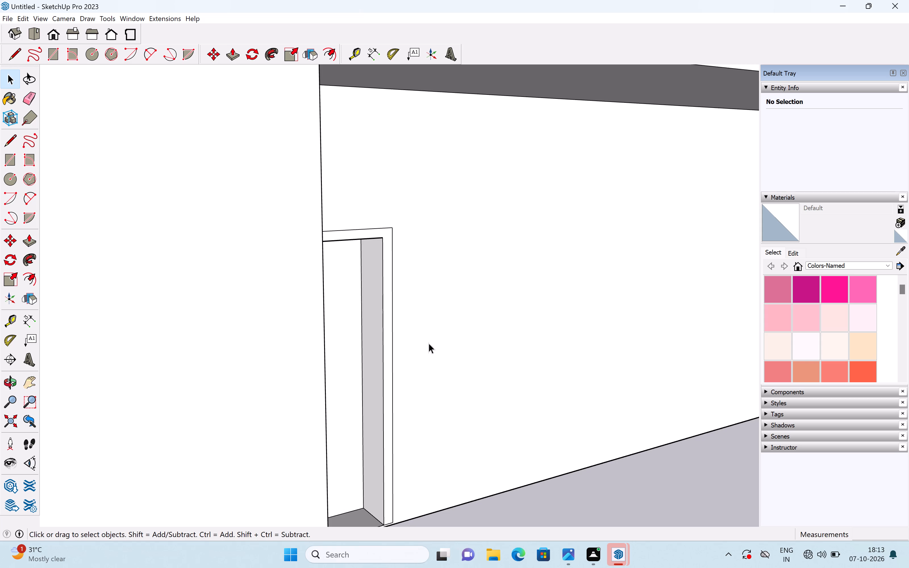
pyautogui.press('p')
pyautogui.moveTo(381, 355); pyautogui.dragTo(385, 355)
pyautogui.scroll(-6, 403, 360)
pyautogui.moveTo(433, 372); pyautogui.dragTo(429, 371, button='middle')
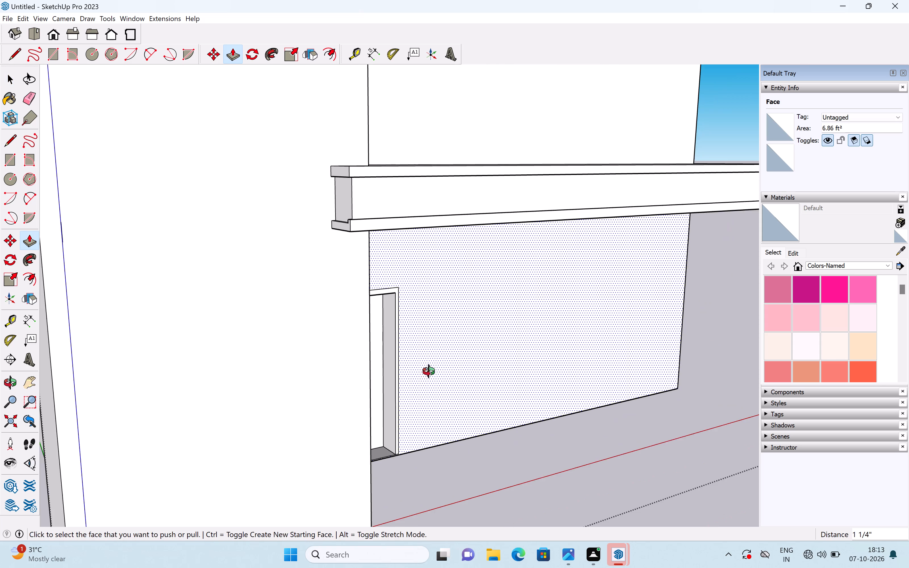
pyautogui.moveTo(429, 371); pyautogui.dragTo(290, 394, button='middle')
pyautogui.moveTo(328, 392); pyautogui.dragTo(204, 412, button='middle')
pyautogui.scroll(5, 287, 385)
pyautogui.click(306, 375)
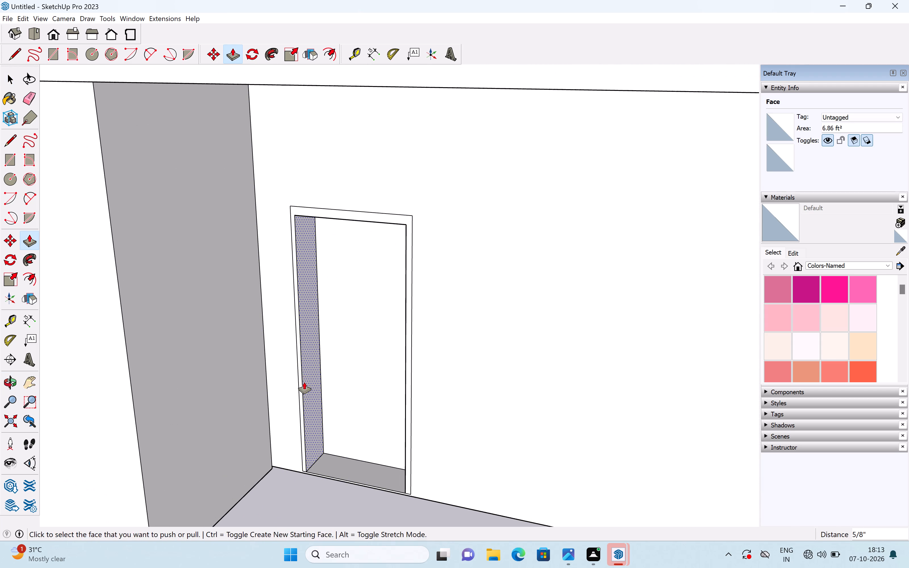
pyautogui.press('space')
# Draw a ground rectangle of about 10" by 1' 8" in front of the tall pillar's outer corner.
pyautogui.scroll(-6, 316, 400)
pyautogui.moveTo(324, 408); pyautogui.dragTo(391, 382, button='middle')
pyautogui.scroll(-9, 391, 381)
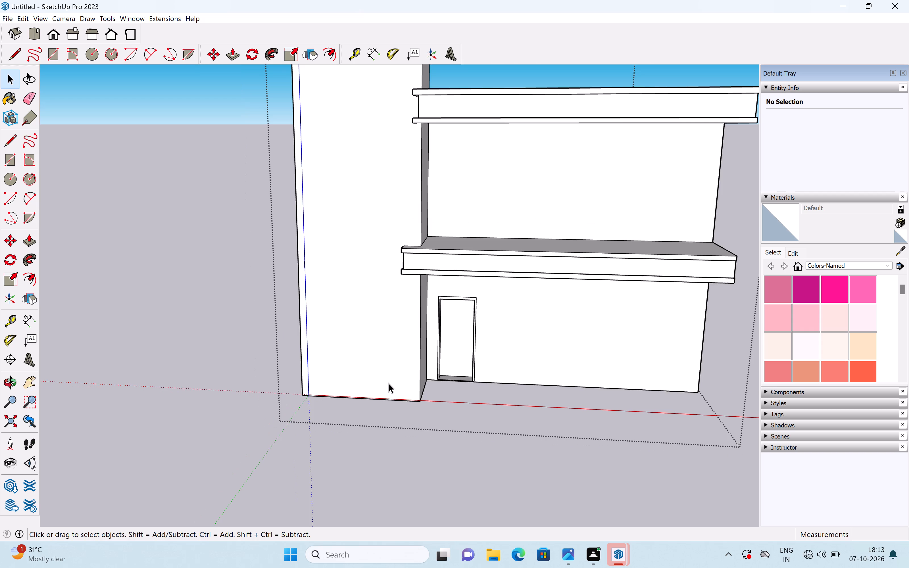
pyautogui.moveTo(397, 382); pyautogui.dragTo(456, 344, button='middle')
pyautogui.keyDown('shift'); pyautogui.moveTo(449, 344); pyautogui.dragTo(406, 371, button='middle'); pyautogui.keyUp('shift')
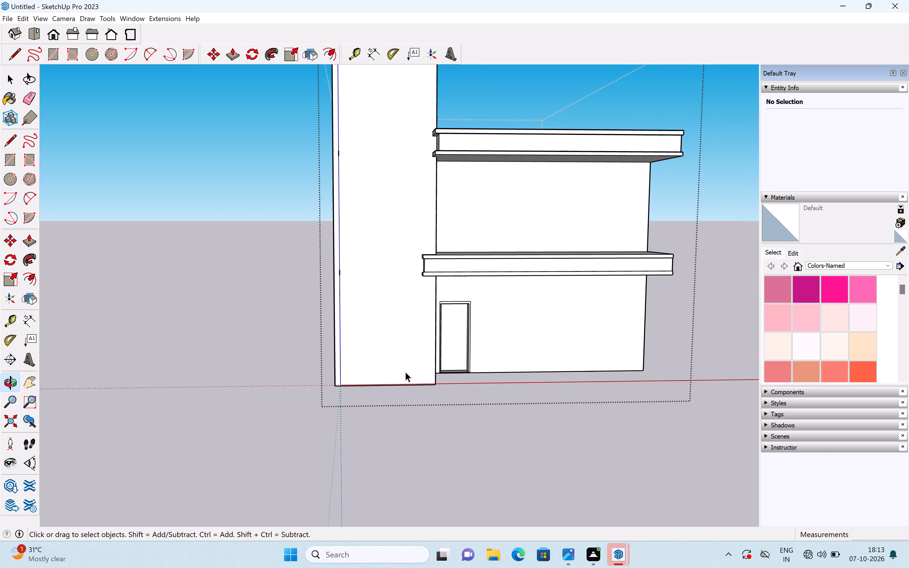
pyautogui.scroll(-3, 410, 374)
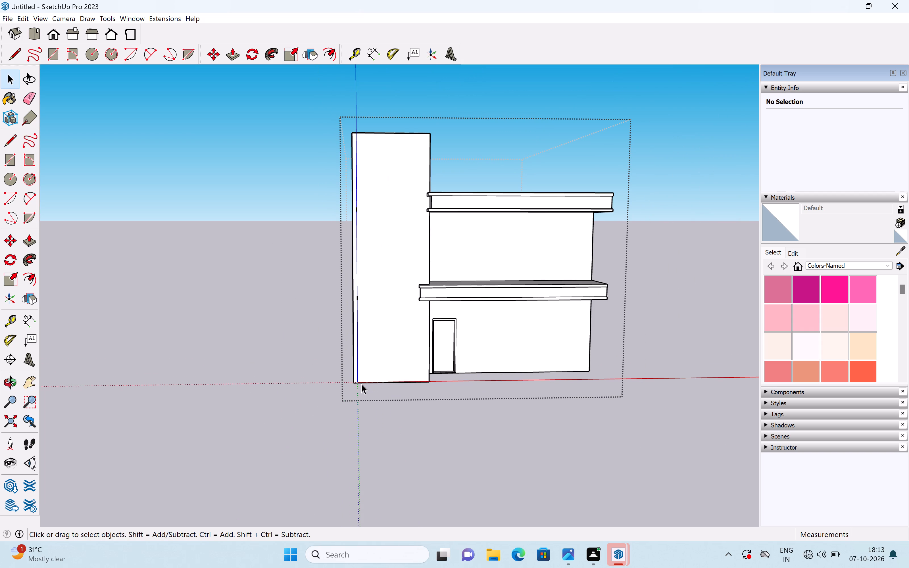
pyautogui.press('r')
pyautogui.scroll(8, 360, 383)
pyautogui.press('Up')
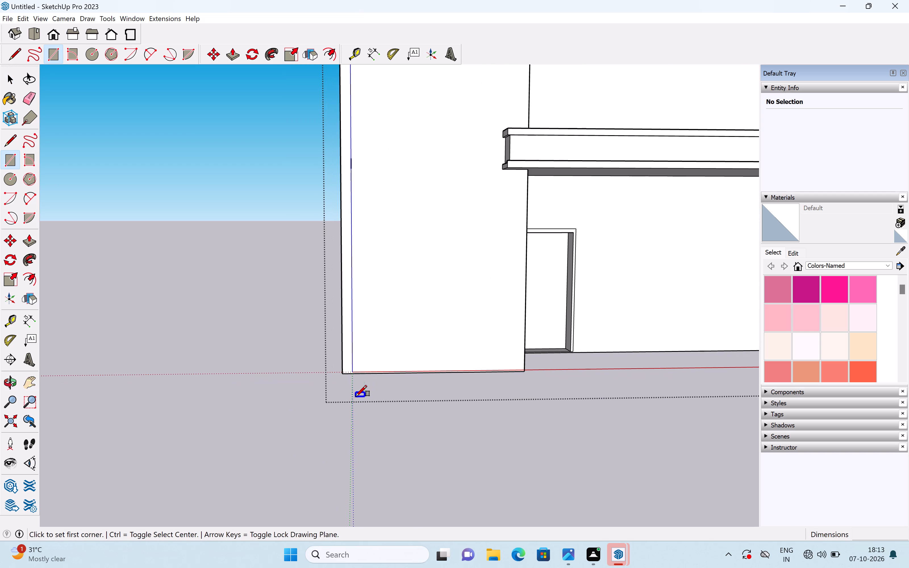
pyautogui.scroll(3, 356, 396)
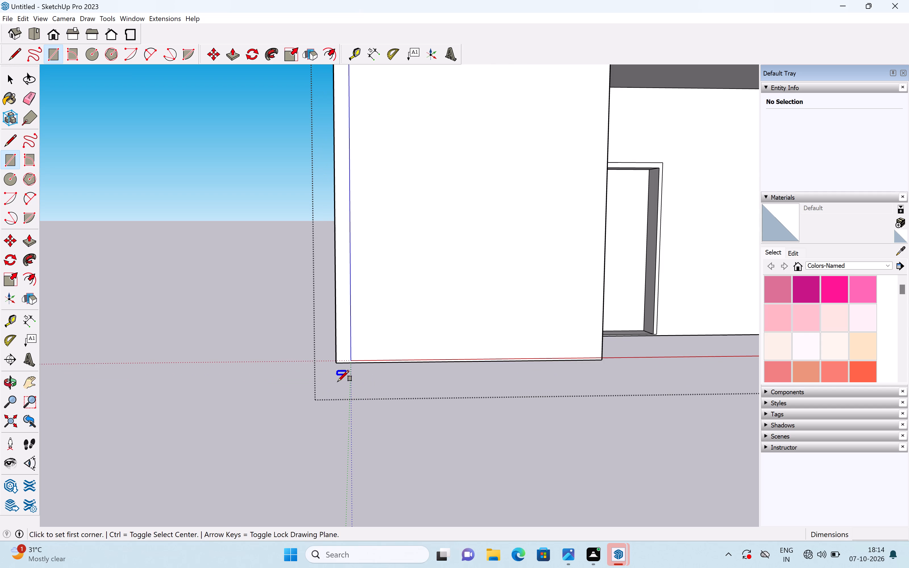
pyautogui.click(339, 388)
pyautogui.click(364, 400)
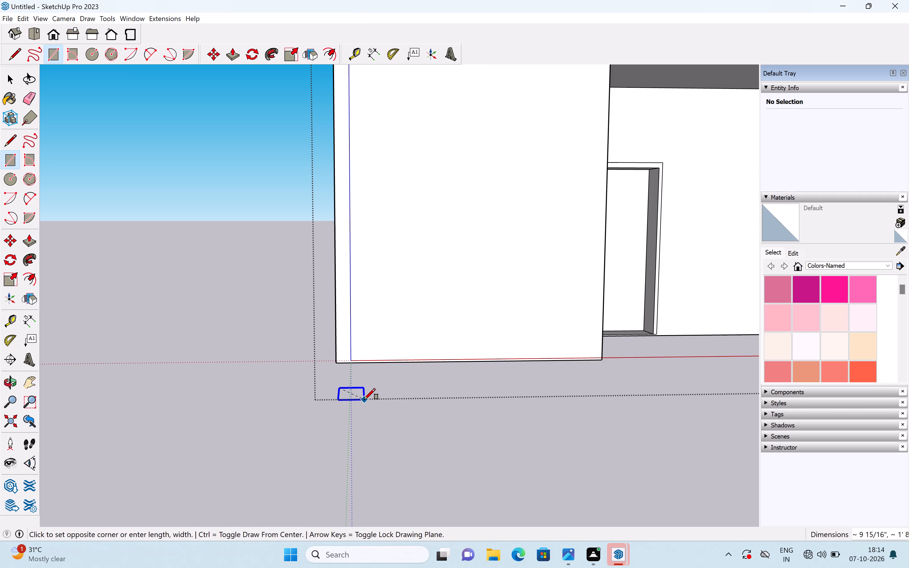
# Extrude the small ground rectangle up about 4' 4 15/16" to form a post.
pyautogui.press('space')
pyautogui.press('p')
pyautogui.moveTo(352, 392); pyautogui.dragTo(353, 341)
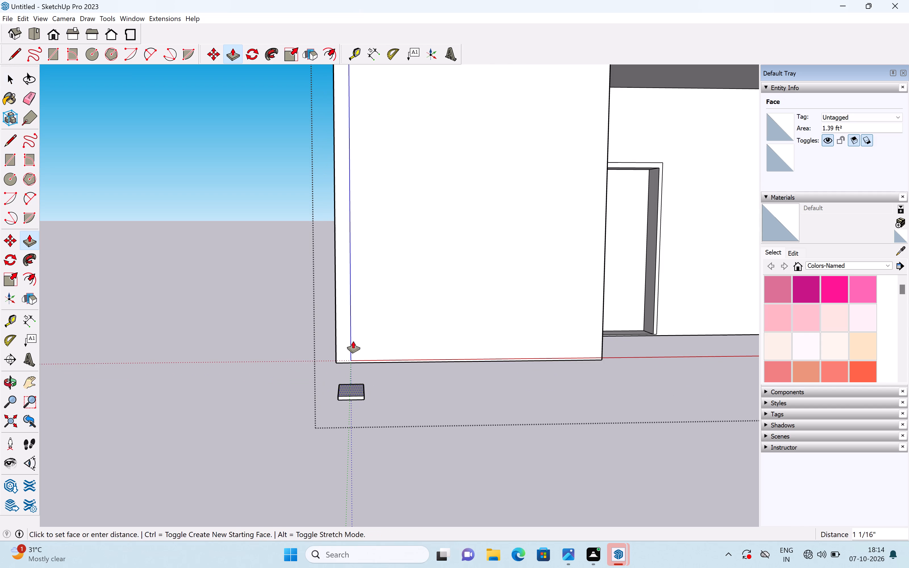
pyautogui.moveTo(353, 341); pyautogui.dragTo(360, 259)
# Push the post's front face back about 5 7/16" to reduce its depth.
pyautogui.moveTo(318, 321); pyautogui.dragTo(599, 375, button='middle')
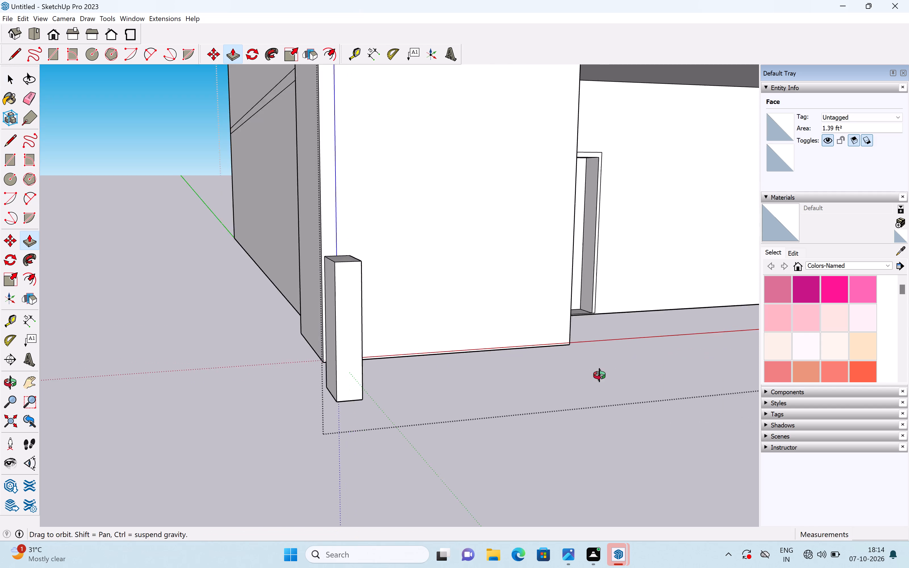
pyautogui.moveTo(599, 375); pyautogui.dragTo(622, 369, button='middle')
pyautogui.moveTo(316, 346); pyautogui.dragTo(580, 352, button='middle')
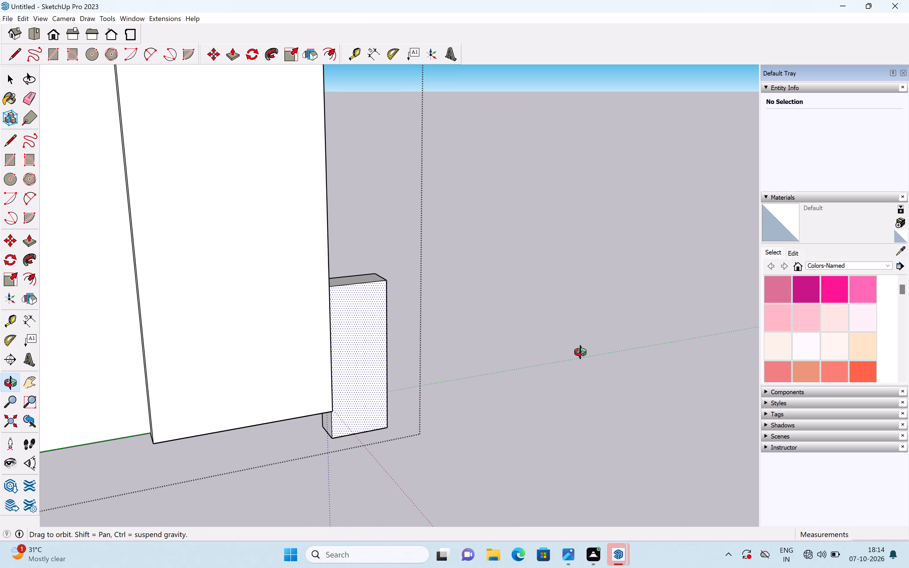
pyautogui.moveTo(580, 352); pyautogui.dragTo(249, 417, button='middle')
pyautogui.moveTo(478, 346); pyautogui.dragTo(116, 338, button='middle')
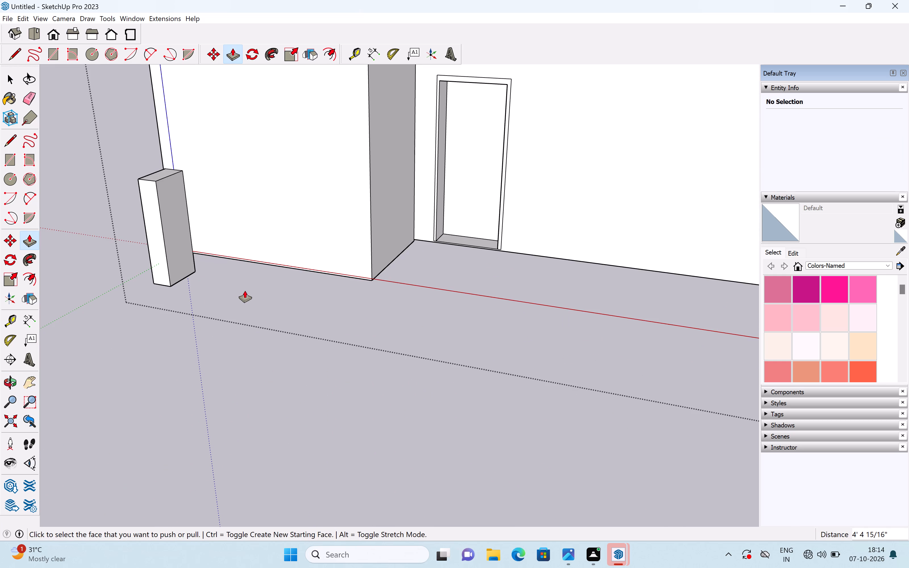
pyautogui.keyDown('shift'); pyautogui.moveTo(245, 291); pyautogui.dragTo(405, 321, button='middle'); pyautogui.keyUp('shift')
pyautogui.moveTo(385, 311); pyautogui.dragTo(387, 299, button='middle')
pyautogui.middleClick(387, 299)
pyautogui.scroll(1, 387, 299)
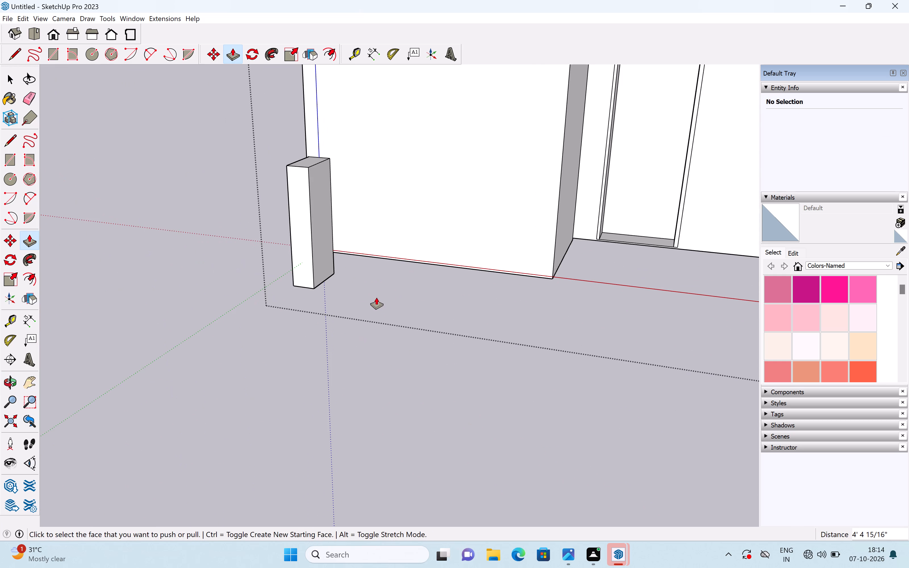
pyautogui.scroll(2, 343, 266)
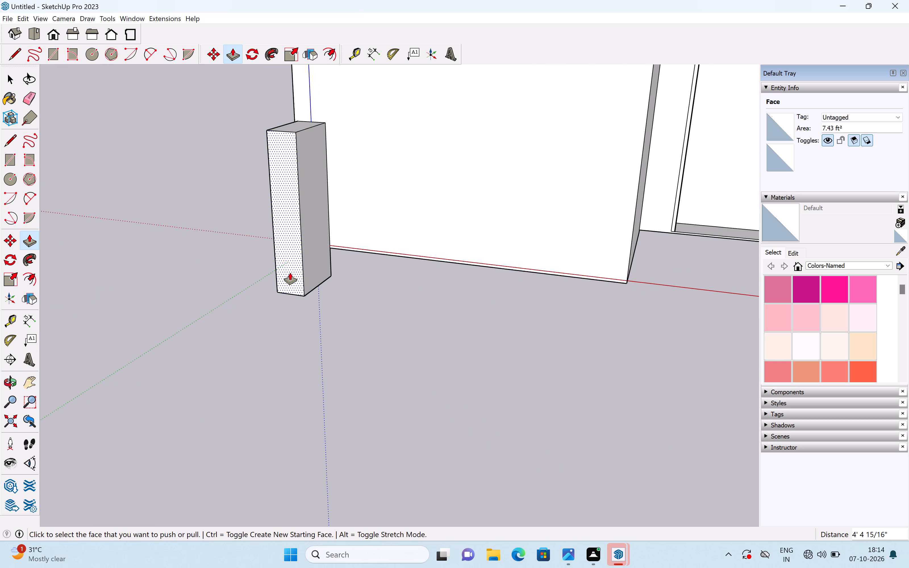
pyautogui.moveTo(290, 272); pyautogui.dragTo(299, 270)
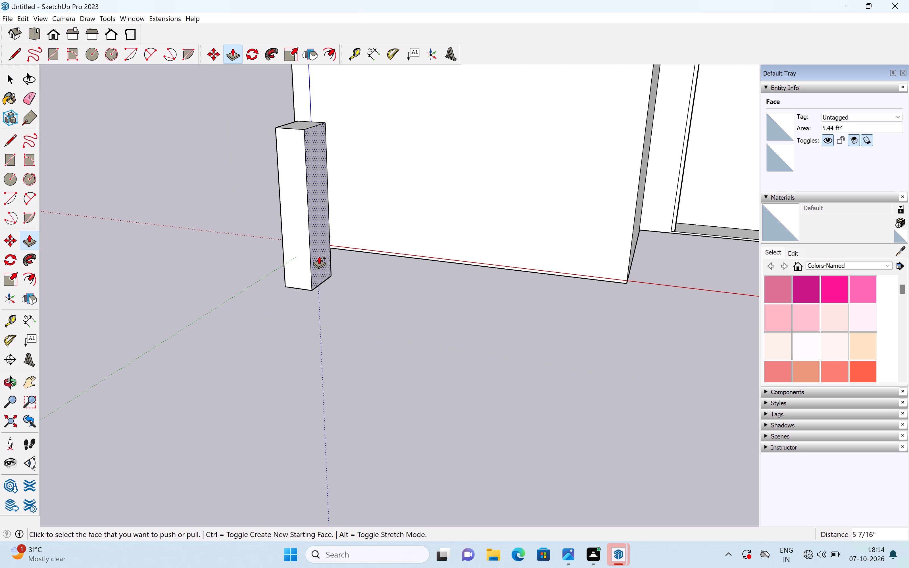
# Extend the post's inner side face about 1' 4" along the facade as a separate adjoining block.
pyautogui.scroll(3, 319, 256)
pyautogui.moveTo(319, 256); pyautogui.dragTo(378, 276)
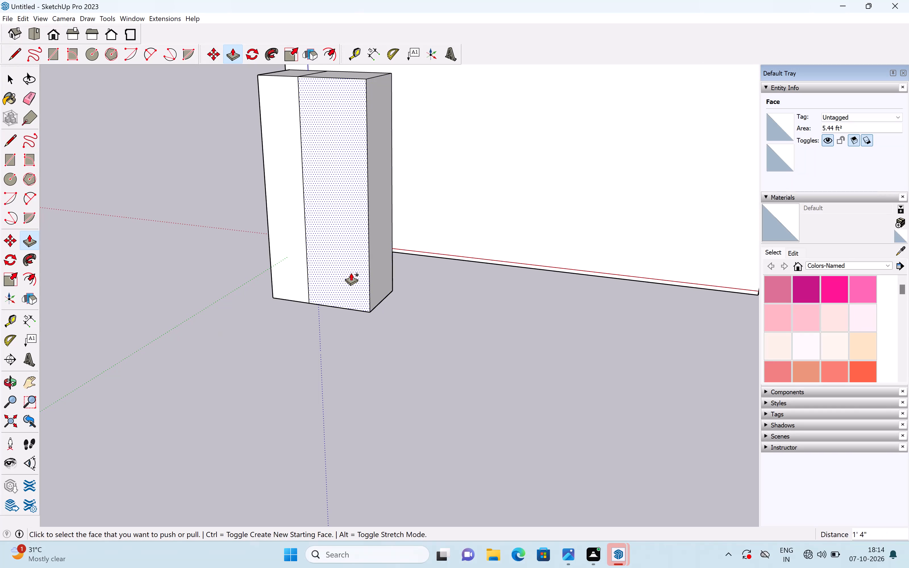
pyautogui.press('space')
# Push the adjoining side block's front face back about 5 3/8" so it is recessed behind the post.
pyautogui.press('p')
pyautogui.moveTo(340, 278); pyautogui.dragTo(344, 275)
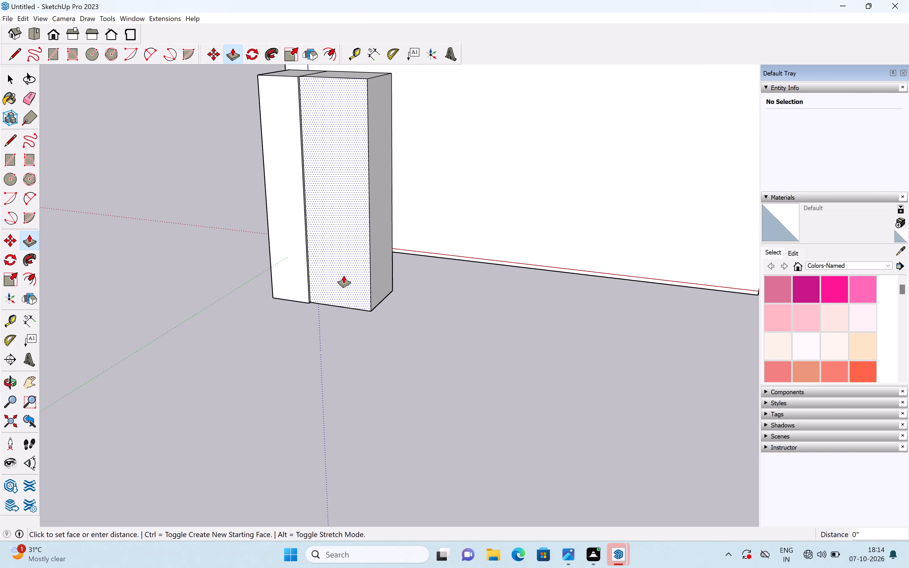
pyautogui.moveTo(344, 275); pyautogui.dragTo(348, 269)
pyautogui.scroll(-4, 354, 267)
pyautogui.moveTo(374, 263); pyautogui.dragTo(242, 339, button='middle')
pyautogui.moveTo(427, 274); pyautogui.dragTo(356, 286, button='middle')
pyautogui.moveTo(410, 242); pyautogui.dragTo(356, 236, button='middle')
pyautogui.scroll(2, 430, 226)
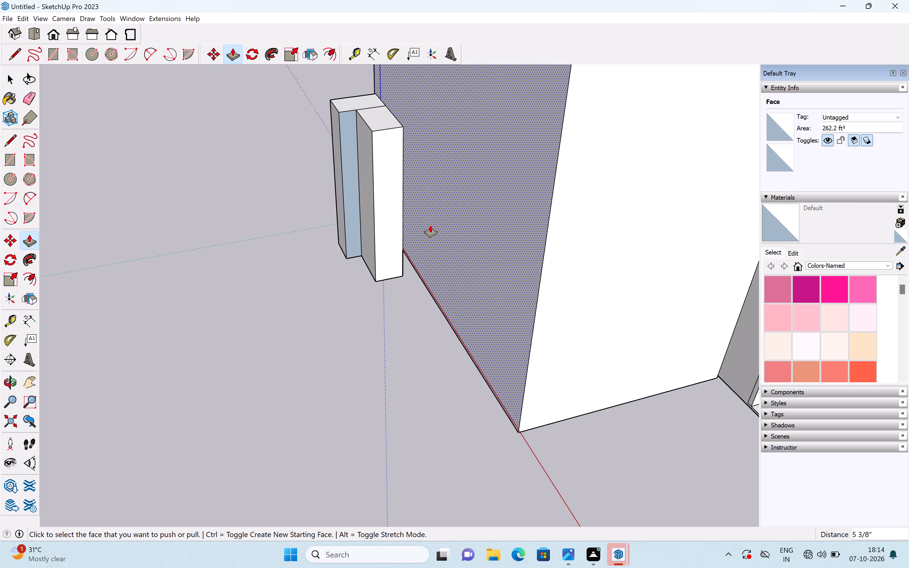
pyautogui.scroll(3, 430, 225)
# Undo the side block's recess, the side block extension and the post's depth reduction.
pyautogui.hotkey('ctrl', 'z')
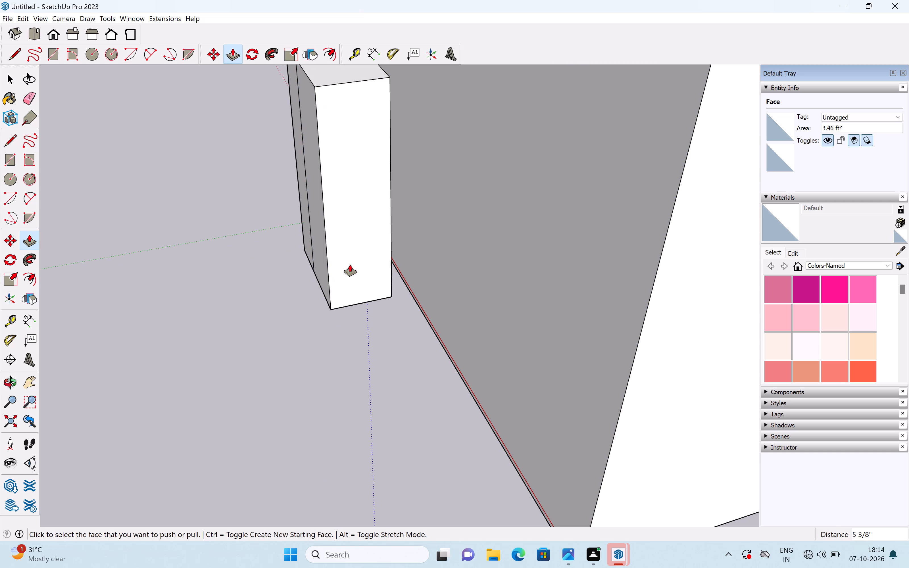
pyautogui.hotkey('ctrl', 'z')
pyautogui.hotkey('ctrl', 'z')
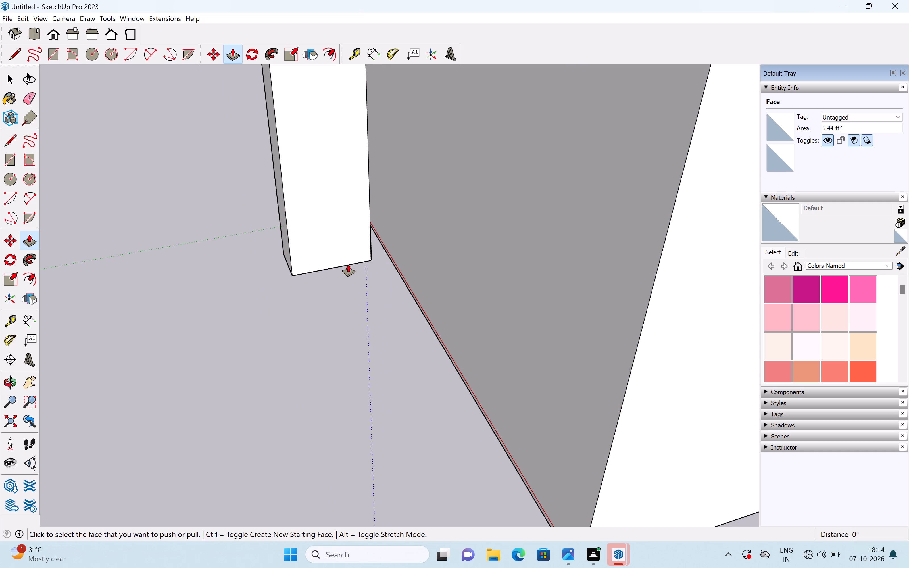
# Pull the post's narrow front face slightly forward, away from the tall pillar.
pyautogui.scroll(-1, 349, 265)
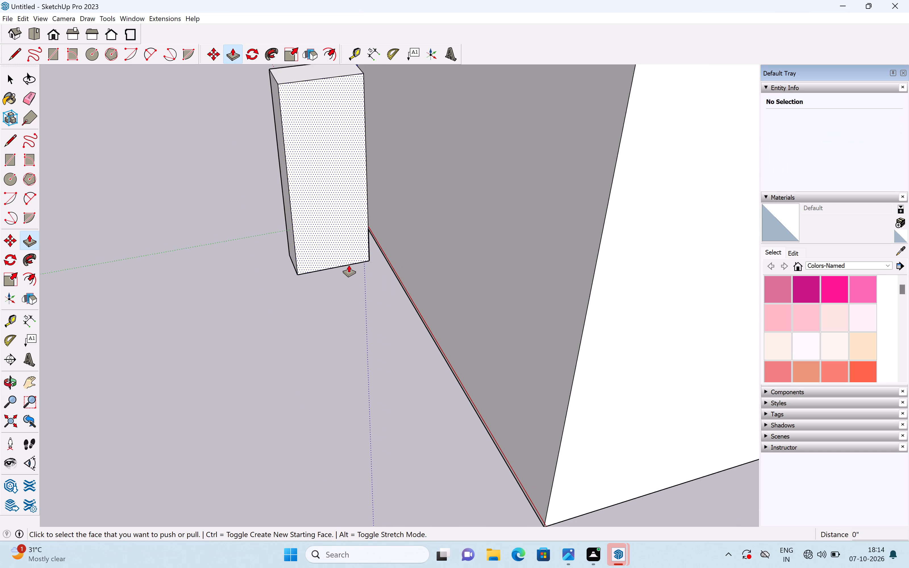
pyautogui.scroll(-2, 349, 265)
pyautogui.moveTo(294, 222); pyautogui.dragTo(478, 188, button='middle')
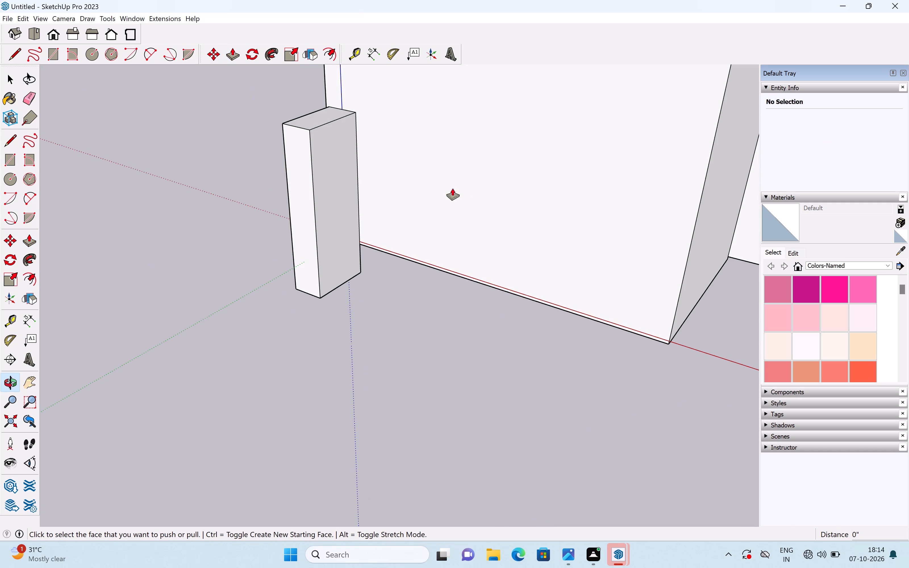
pyautogui.moveTo(308, 229); pyautogui.dragTo(303, 231)
pyautogui.press('space')
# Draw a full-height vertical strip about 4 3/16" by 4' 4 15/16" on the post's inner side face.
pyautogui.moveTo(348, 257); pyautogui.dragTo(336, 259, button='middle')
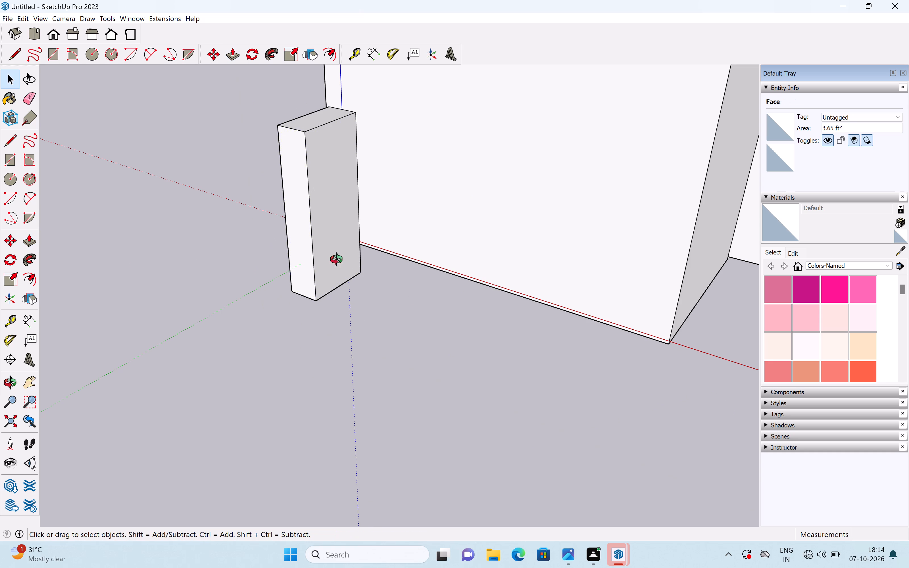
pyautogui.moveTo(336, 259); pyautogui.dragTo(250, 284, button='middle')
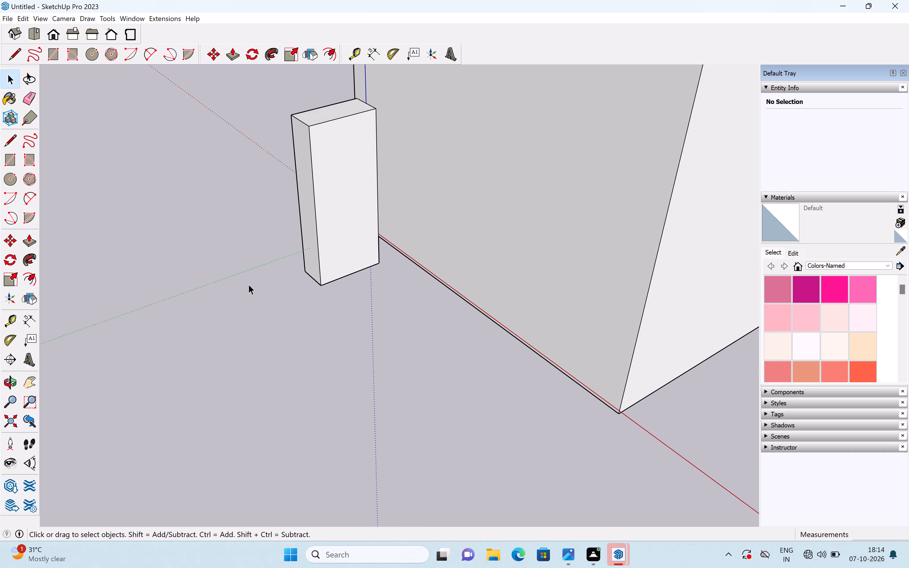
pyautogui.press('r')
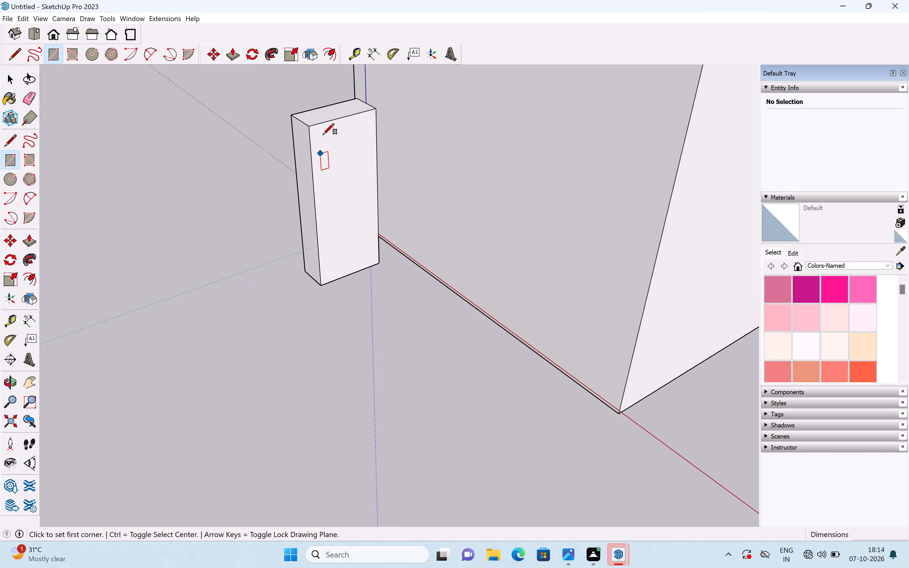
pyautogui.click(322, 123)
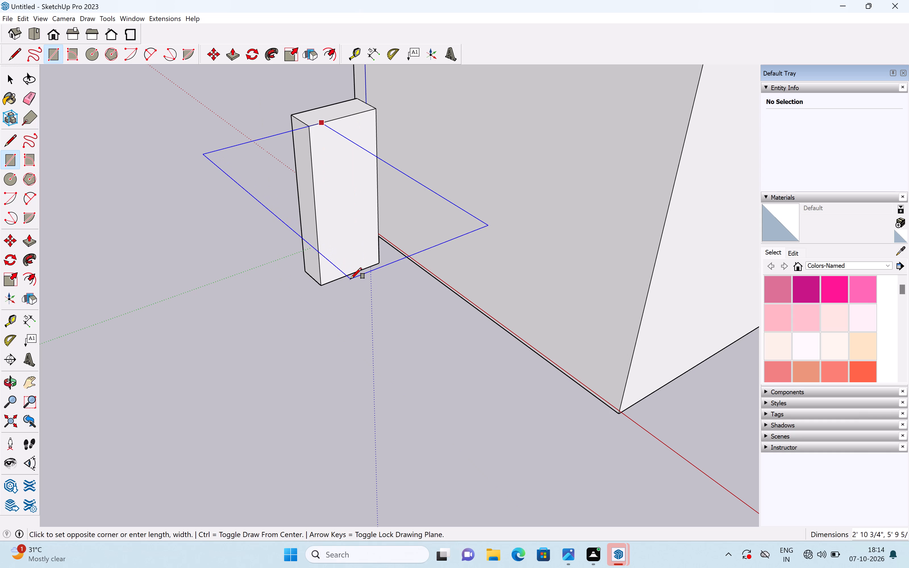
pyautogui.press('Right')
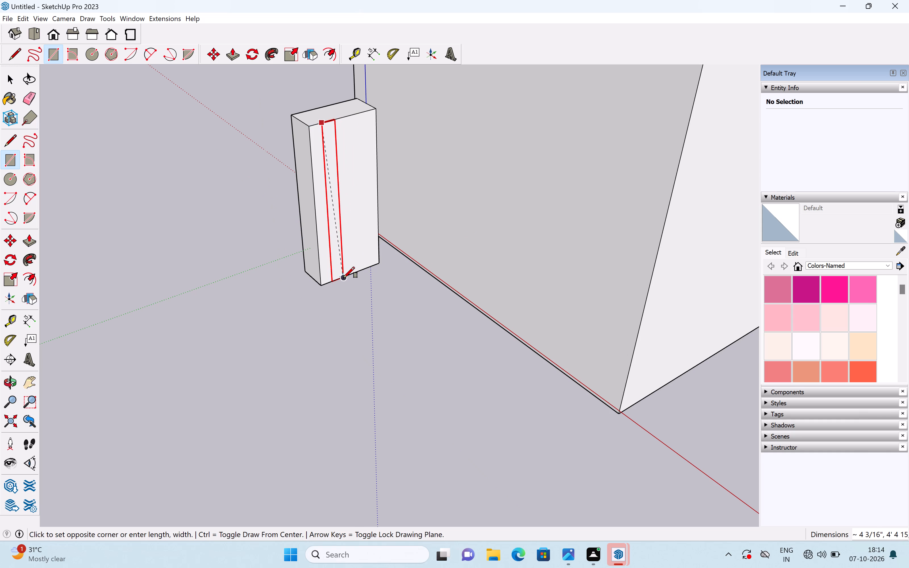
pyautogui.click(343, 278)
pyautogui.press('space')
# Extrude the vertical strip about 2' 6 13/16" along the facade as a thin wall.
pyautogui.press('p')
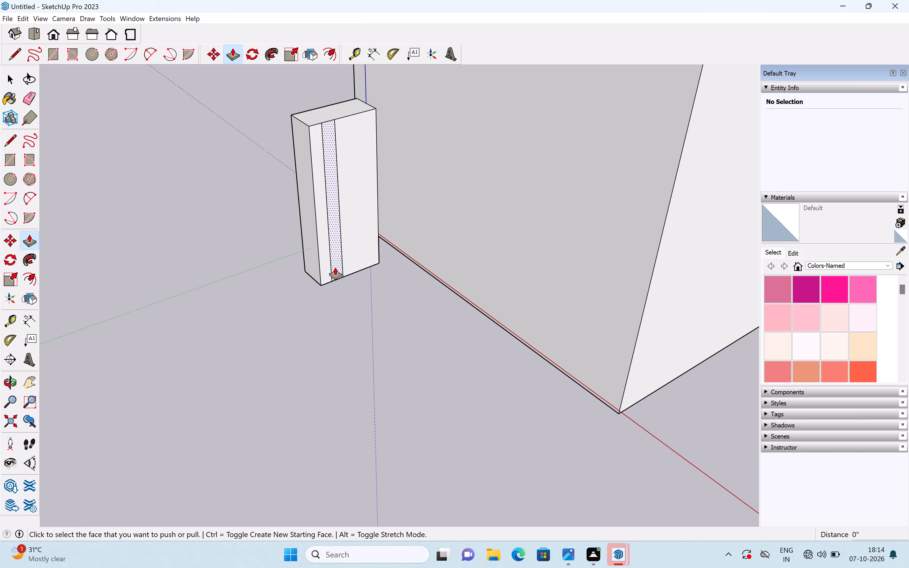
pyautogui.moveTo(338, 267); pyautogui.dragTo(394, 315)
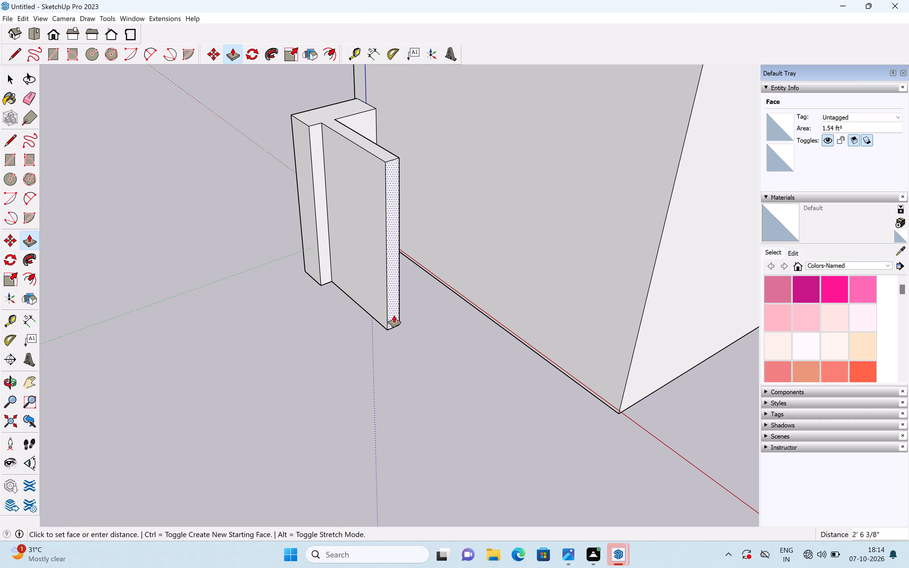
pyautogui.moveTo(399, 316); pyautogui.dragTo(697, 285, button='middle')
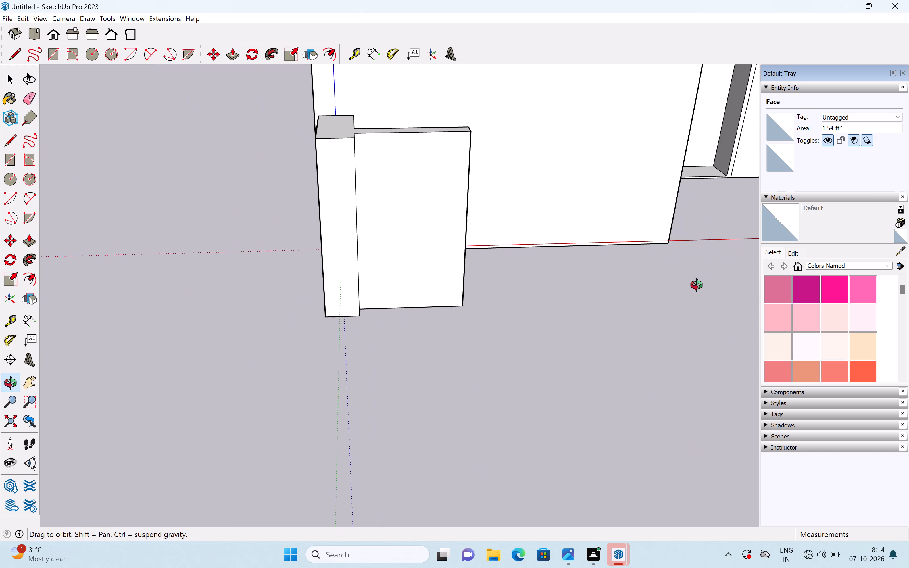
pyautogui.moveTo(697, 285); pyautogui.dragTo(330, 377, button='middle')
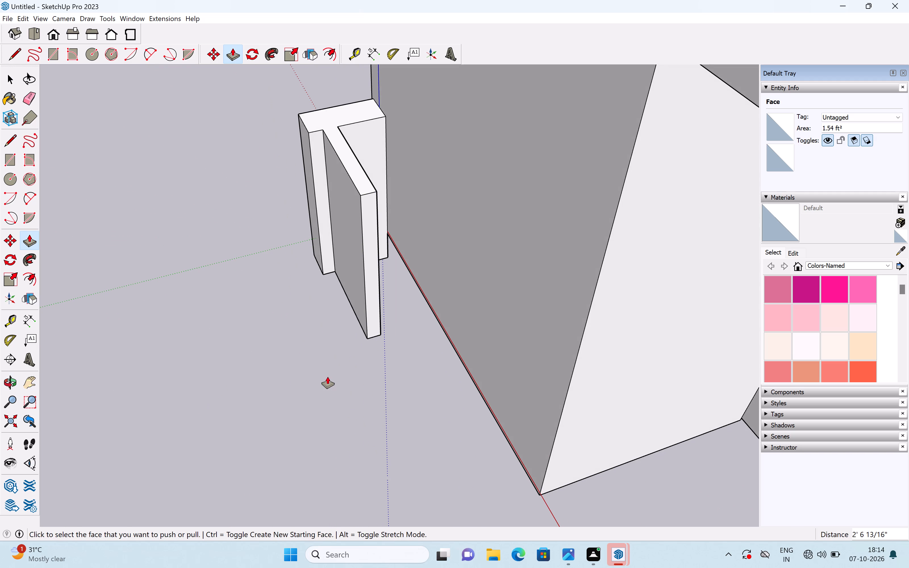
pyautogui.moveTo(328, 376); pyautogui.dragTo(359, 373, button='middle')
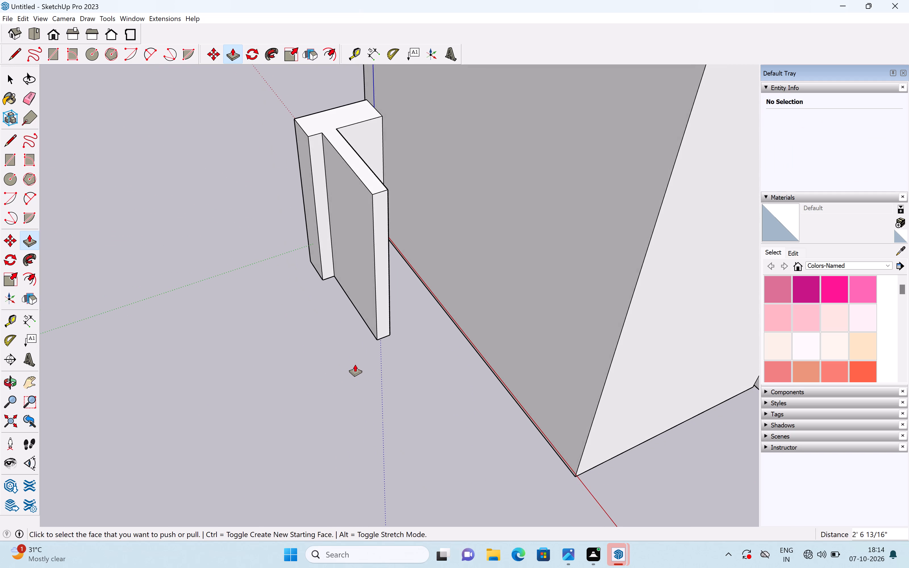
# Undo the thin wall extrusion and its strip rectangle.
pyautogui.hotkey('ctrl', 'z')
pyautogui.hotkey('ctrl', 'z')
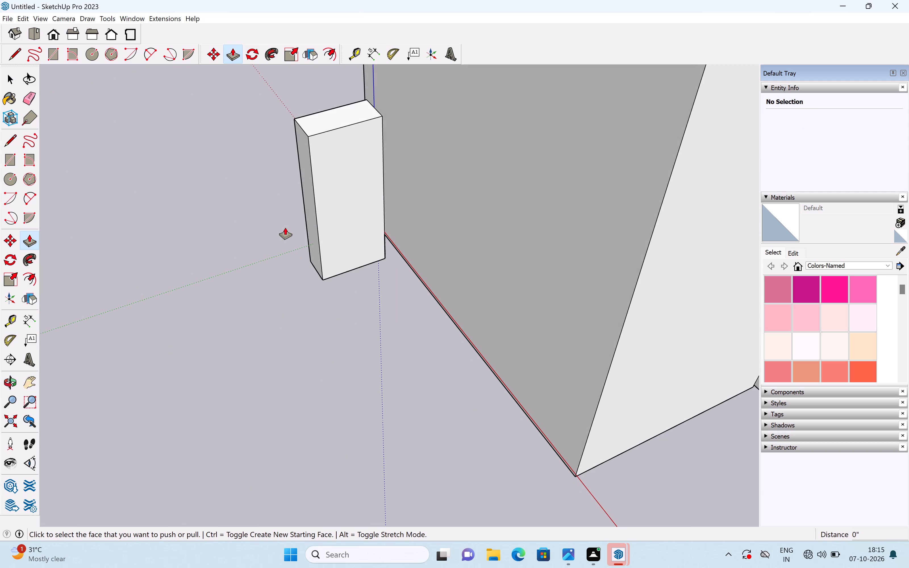
# Extend the post's front face 7" forward to deepen the post.
pyautogui.moveTo(309, 240); pyautogui.dragTo(289, 251)
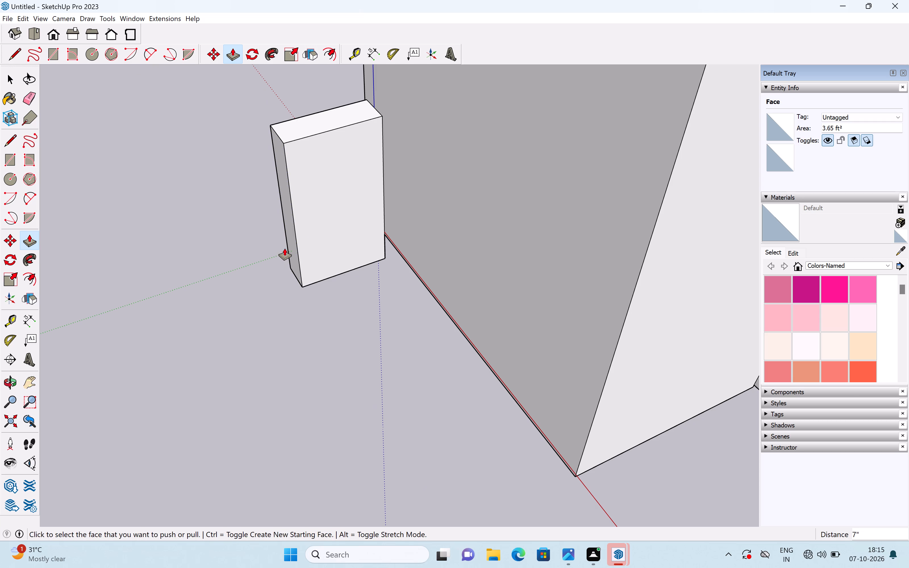
# Draw a narrow full-height rectangle on the post's inner side face, set slightly back from its front edge.
pyautogui.press('r')
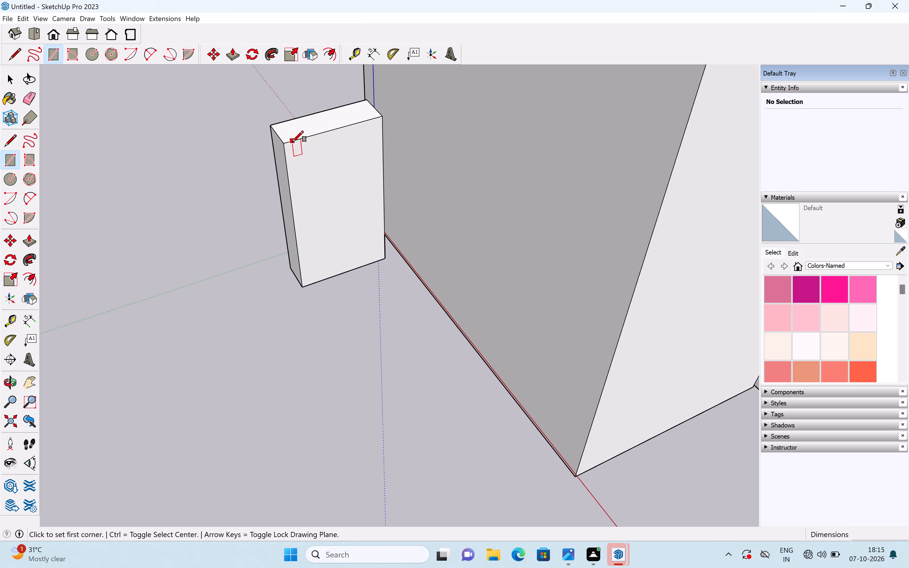
pyautogui.click(293, 142)
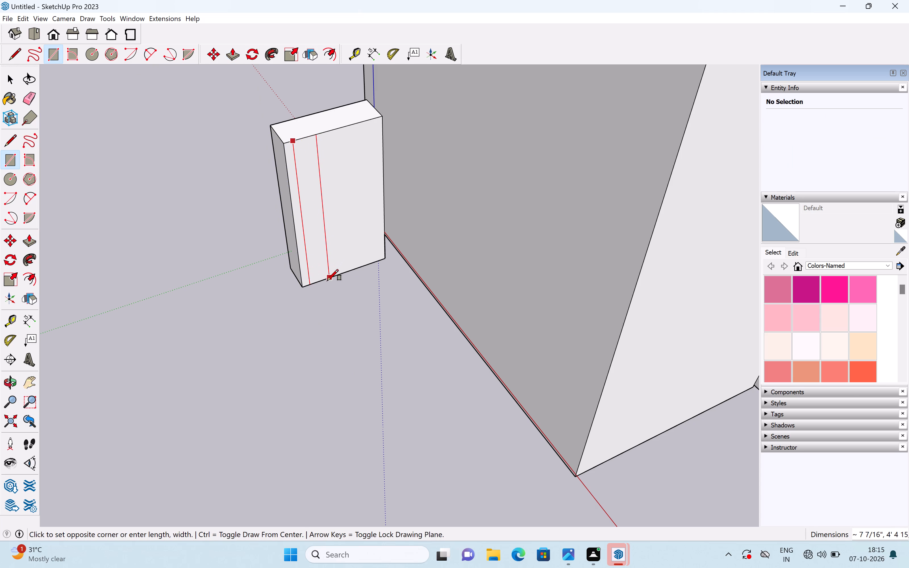
pyautogui.click(324, 281)
pyautogui.press('space')
# Extrude the narrow rectangle about 3' 2 7/16" along the facade to form a thin boundary wall.
pyautogui.press('p')
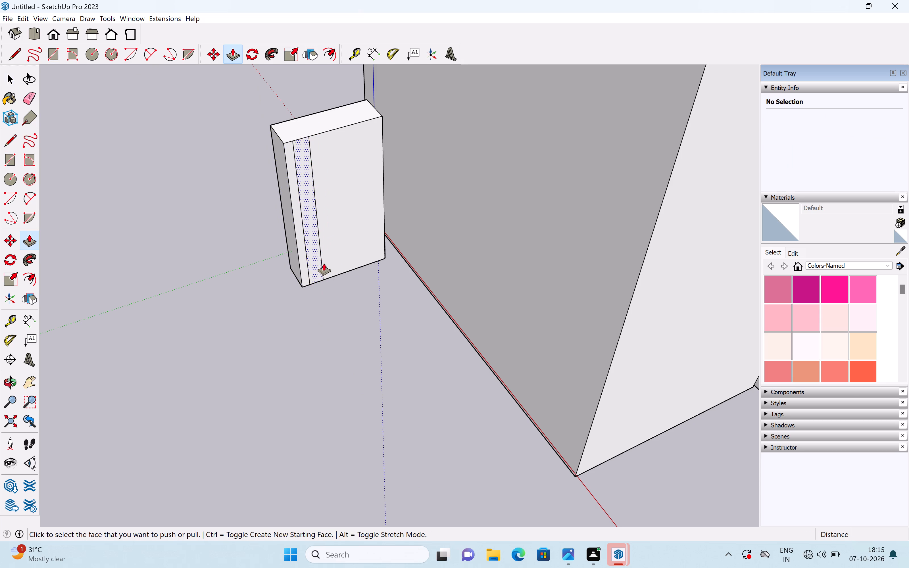
pyautogui.moveTo(316, 263); pyautogui.dragTo(373, 344)
# Extend the boundary wall's end face another 1' 8" along the facade.
pyautogui.scroll(-3, 370, 341)
pyautogui.moveTo(370, 339); pyautogui.dragTo(374, 337, button='middle')
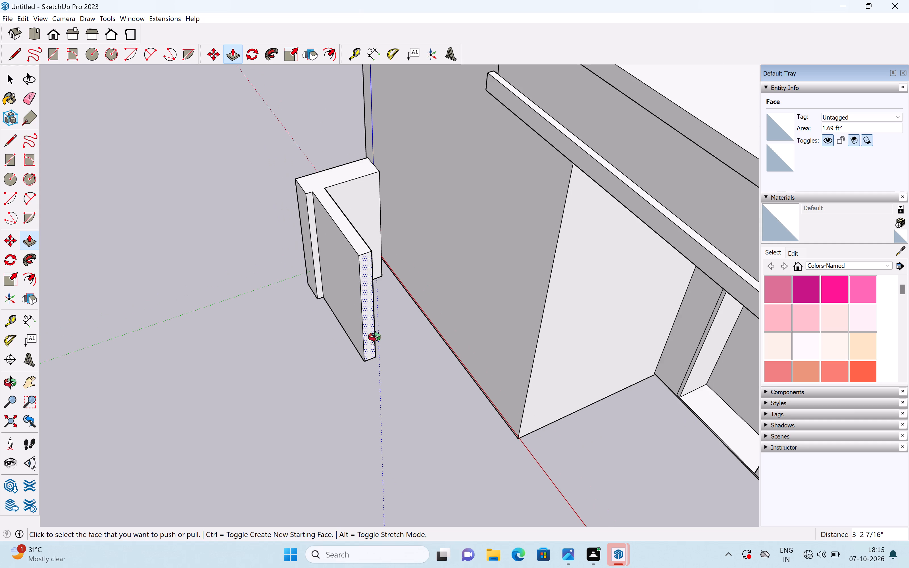
pyautogui.moveTo(374, 337); pyautogui.dragTo(469, 276, button='middle')
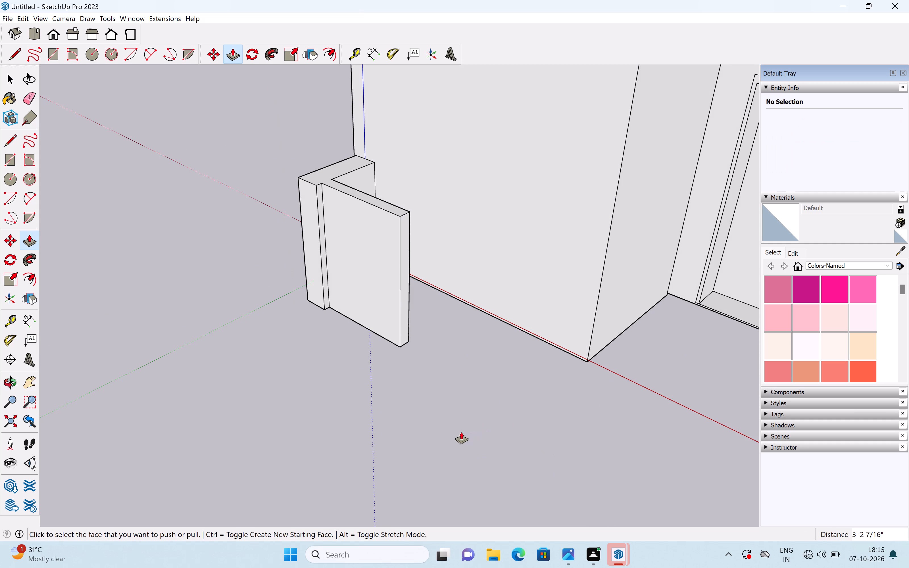
pyautogui.scroll(3, 451, 318)
pyautogui.moveTo(384, 332); pyautogui.dragTo(448, 366)
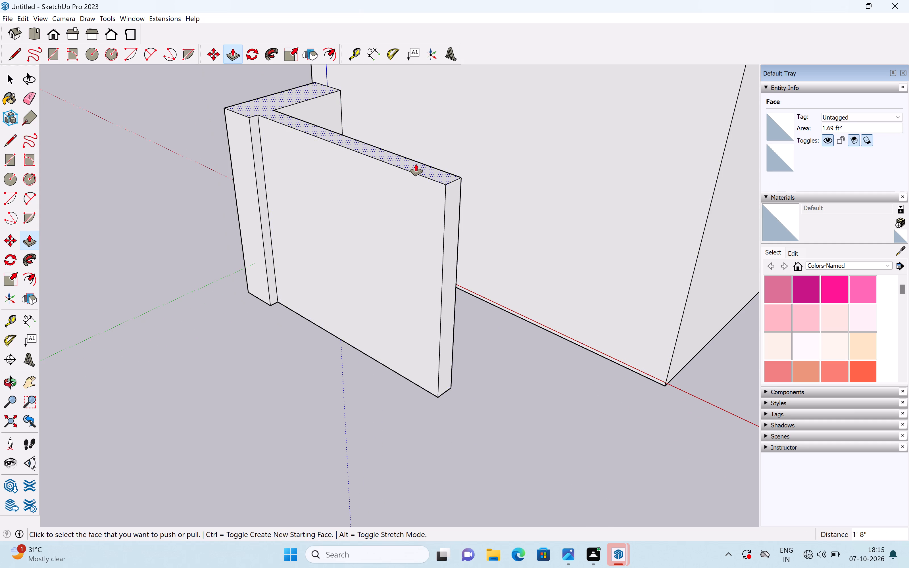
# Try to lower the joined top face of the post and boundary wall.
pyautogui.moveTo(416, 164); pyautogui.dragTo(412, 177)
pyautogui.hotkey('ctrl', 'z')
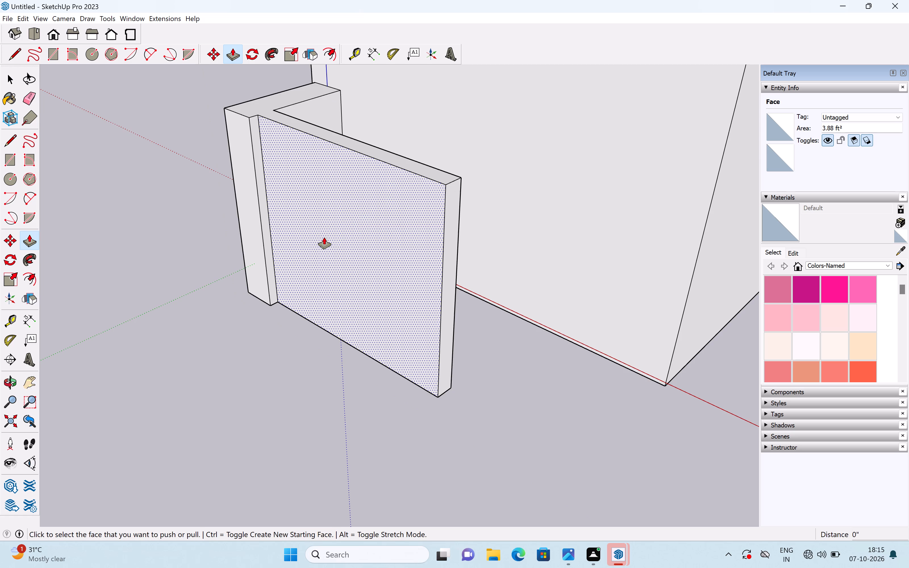
# Draw a line across the top where the boundary wall meets the post to separate their top faces.
pyautogui.moveTo(325, 237); pyautogui.dragTo(499, 214, button='middle')
pyautogui.press('space')
pyautogui.moveTo(287, 119); pyautogui.dragTo(335, 192, button='middle')
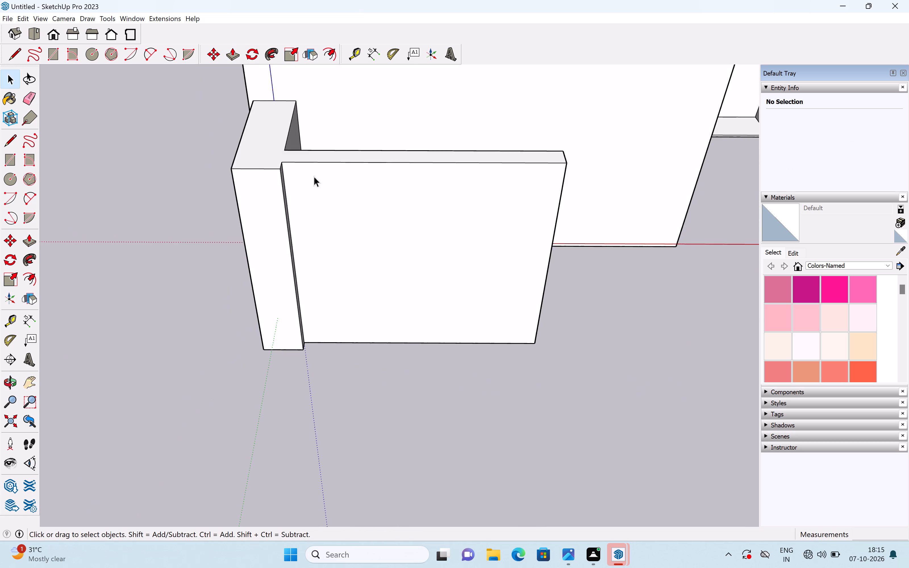
pyautogui.scroll(4, 310, 169)
pyautogui.press('l')
pyautogui.click(269, 144)
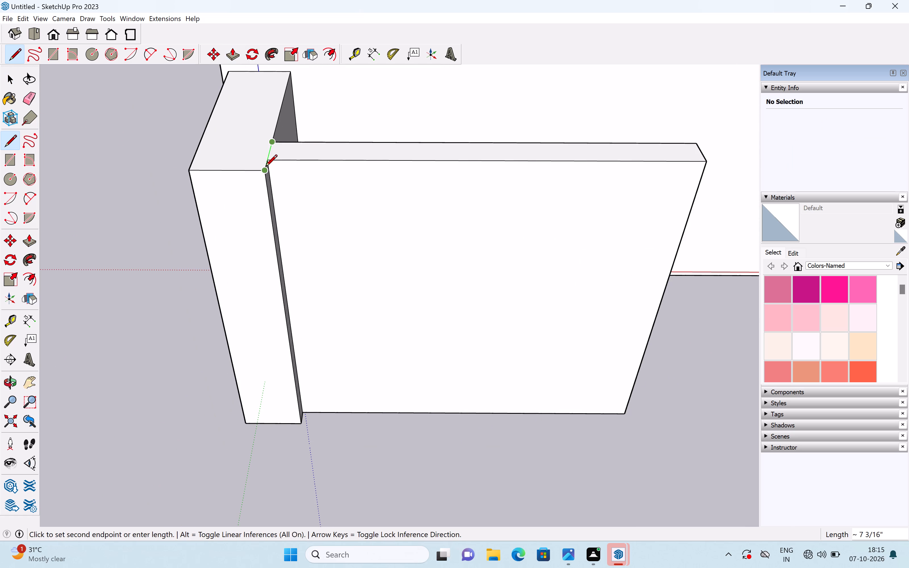
pyautogui.click(265, 167)
pyautogui.press('space')
# Lower the boundary wall's top face below the post's top, raising it back about 3 9/16" to adjust the height.
pyautogui.press('p')
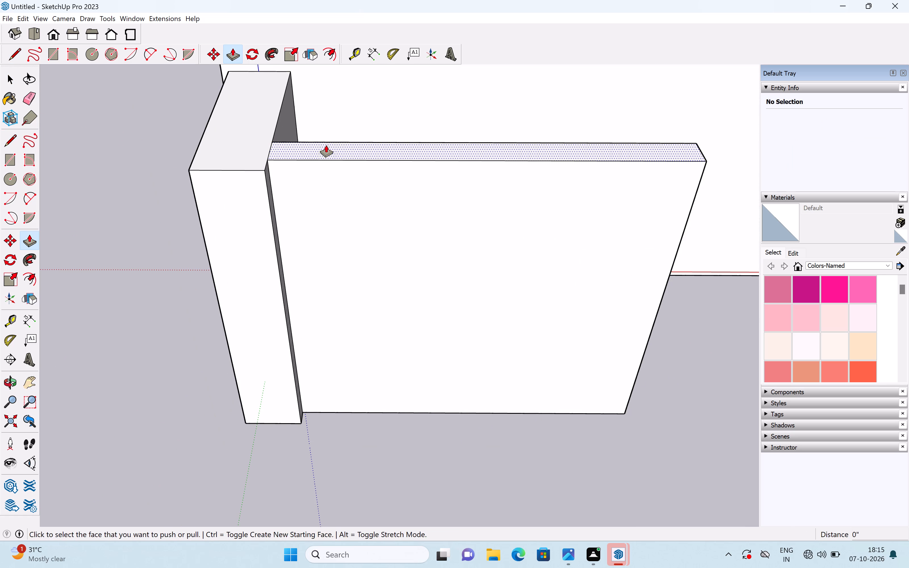
pyautogui.moveTo(326, 148); pyautogui.dragTo(335, 222)
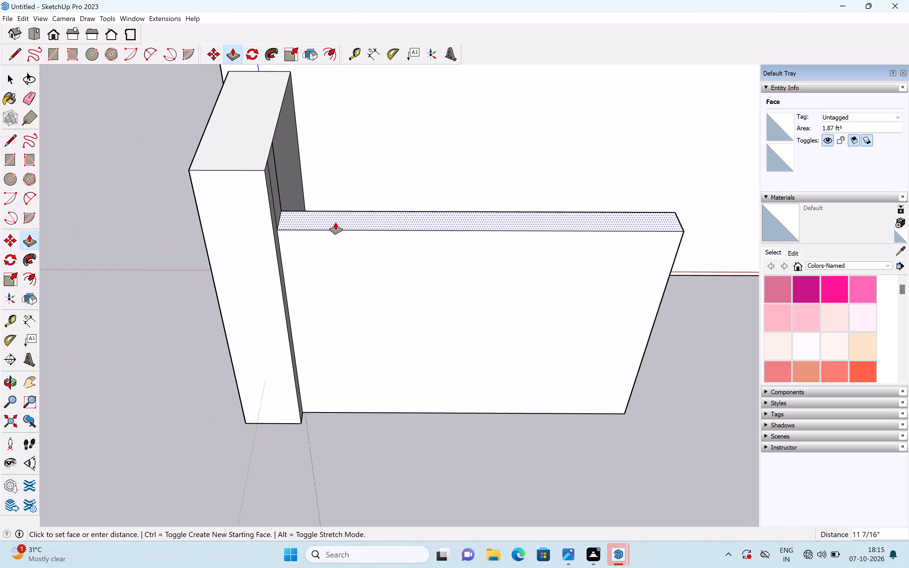
pyautogui.moveTo(335, 222); pyautogui.dragTo(341, 245)
pyautogui.moveTo(333, 243); pyautogui.dragTo(335, 224)
# Extend the lowered boundary wall's end face further along the facade, toward the tall pillar's inner edge.
pyautogui.scroll(-6, 359, 218)
pyautogui.moveTo(385, 314); pyautogui.dragTo(385, 217, button='middle')
pyautogui.scroll(1, 385, 217)
pyautogui.moveTo(413, 279); pyautogui.dragTo(416, 267, button='middle')
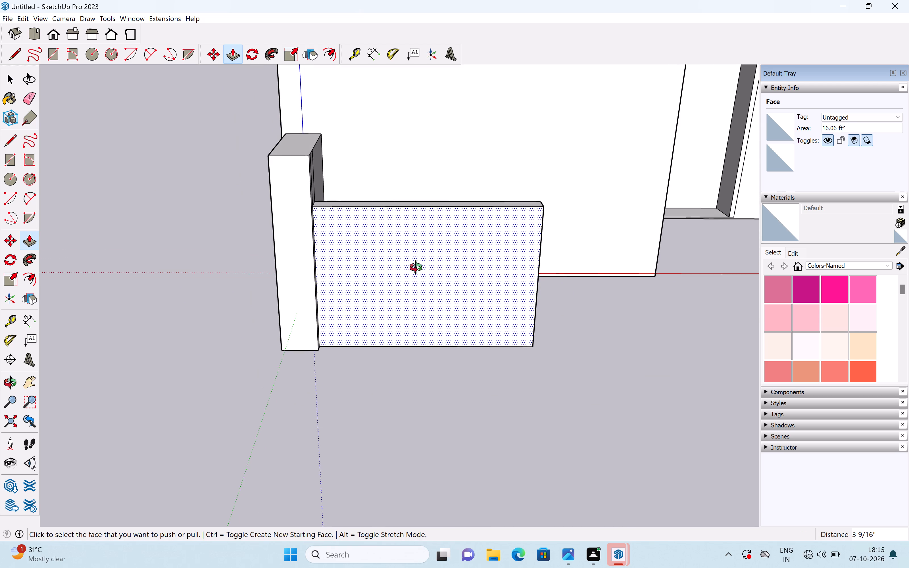
pyautogui.moveTo(416, 267); pyautogui.dragTo(413, 202, button='middle')
pyautogui.scroll(-8, 422, 222)
pyautogui.keyDown('shift'); pyautogui.moveTo(468, 237); pyautogui.dragTo(411, 325, button='middle'); pyautogui.keyUp('shift')
pyautogui.scroll(-8, 418, 319)
pyautogui.keyDown('shift'); pyautogui.moveTo(422, 320); pyautogui.dragTo(411, 328, button='middle'); pyautogui.keyUp('shift')
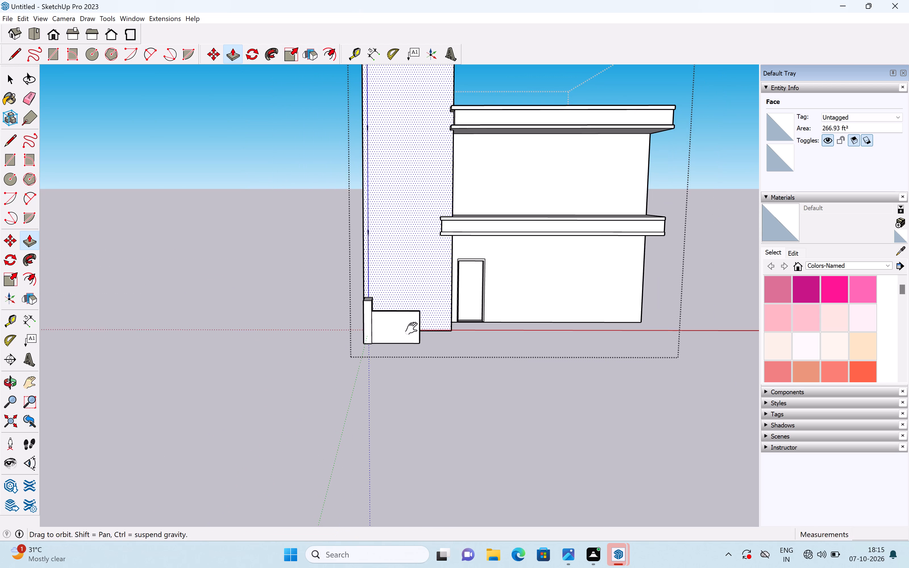
pyautogui.keyDown('shift'); pyautogui.moveTo(411, 328); pyautogui.dragTo(378, 357, button='middle'); pyautogui.keyUp('shift')
pyautogui.scroll(8, 383, 362)
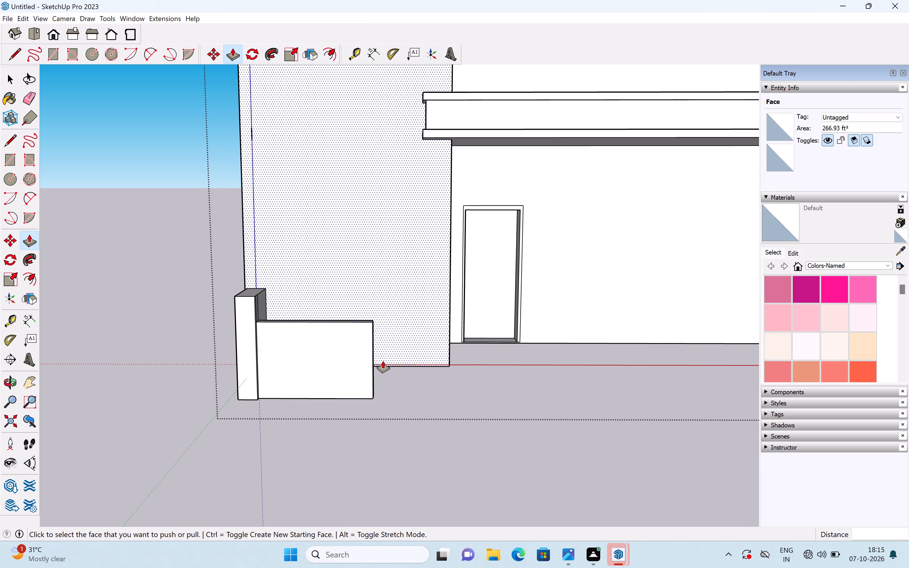
pyautogui.scroll(3, 382, 361)
pyautogui.moveTo(379, 359); pyautogui.dragTo(282, 381, button='middle')
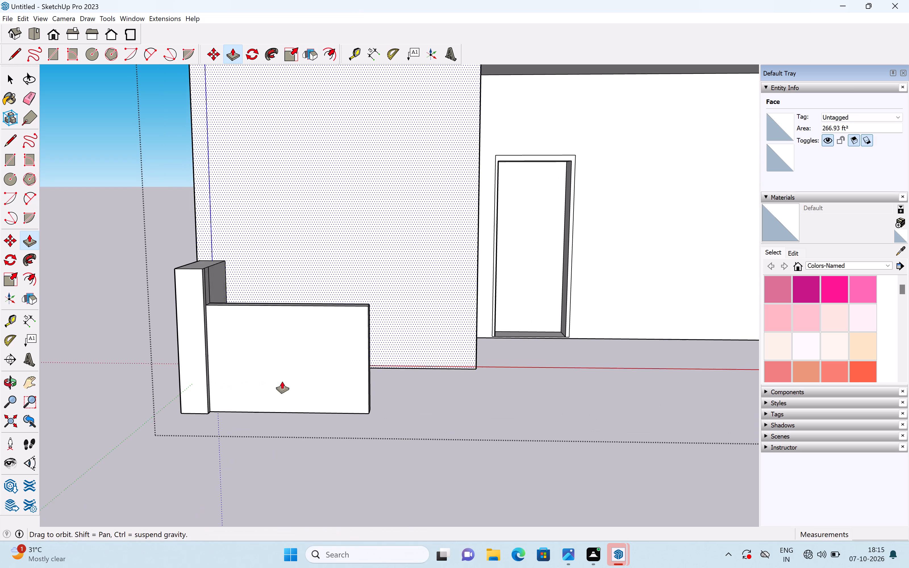
pyautogui.moveTo(369, 368); pyautogui.dragTo(417, 390)
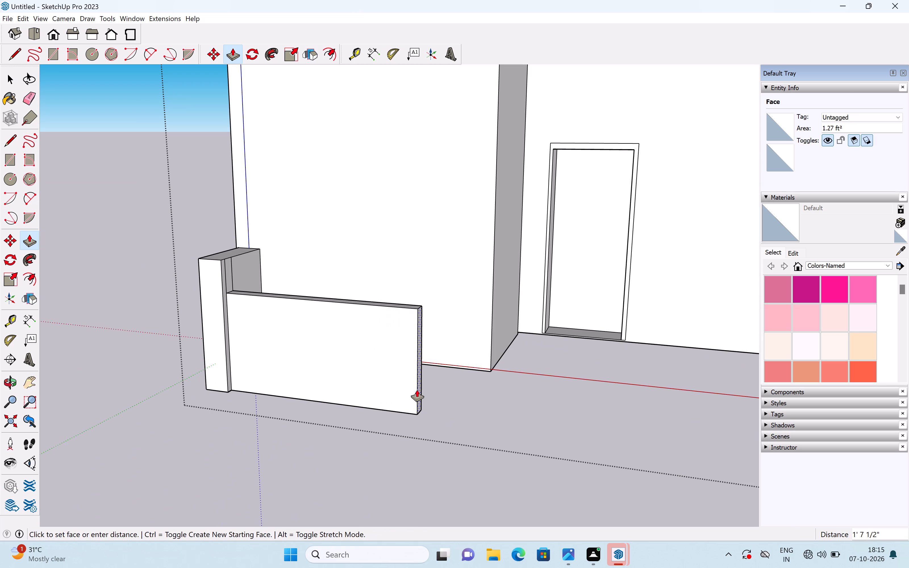
pyautogui.moveTo(417, 390); pyautogui.dragTo(452, 411)
pyautogui.moveTo(455, 405); pyautogui.dragTo(560, 380, button='middle')
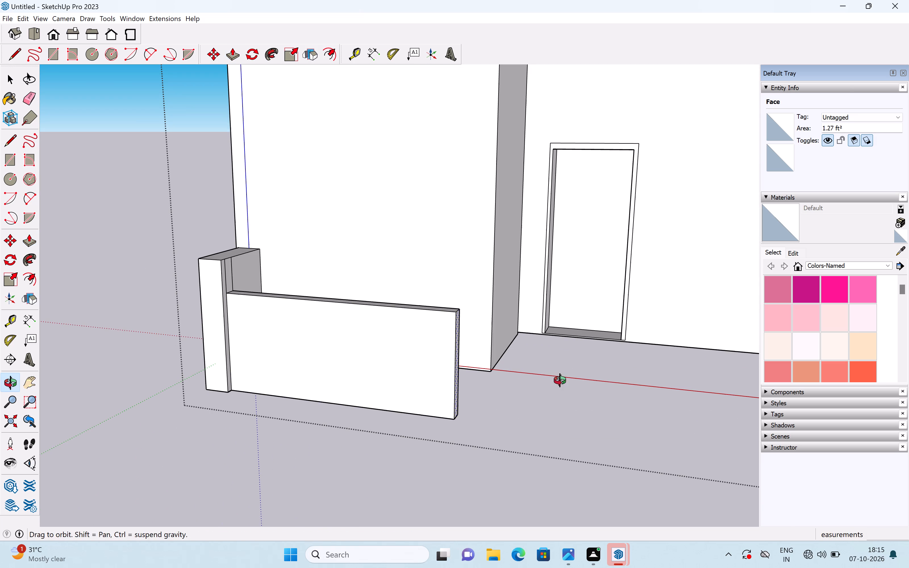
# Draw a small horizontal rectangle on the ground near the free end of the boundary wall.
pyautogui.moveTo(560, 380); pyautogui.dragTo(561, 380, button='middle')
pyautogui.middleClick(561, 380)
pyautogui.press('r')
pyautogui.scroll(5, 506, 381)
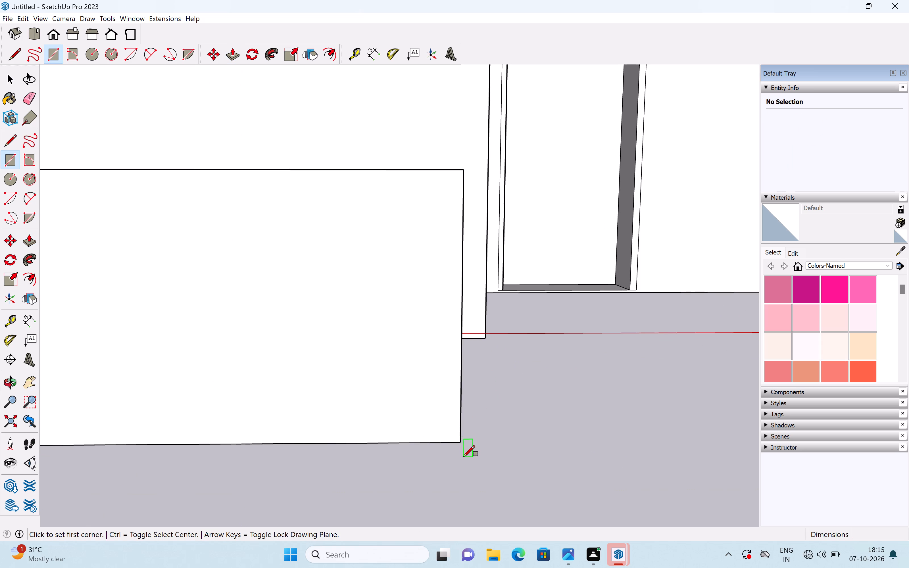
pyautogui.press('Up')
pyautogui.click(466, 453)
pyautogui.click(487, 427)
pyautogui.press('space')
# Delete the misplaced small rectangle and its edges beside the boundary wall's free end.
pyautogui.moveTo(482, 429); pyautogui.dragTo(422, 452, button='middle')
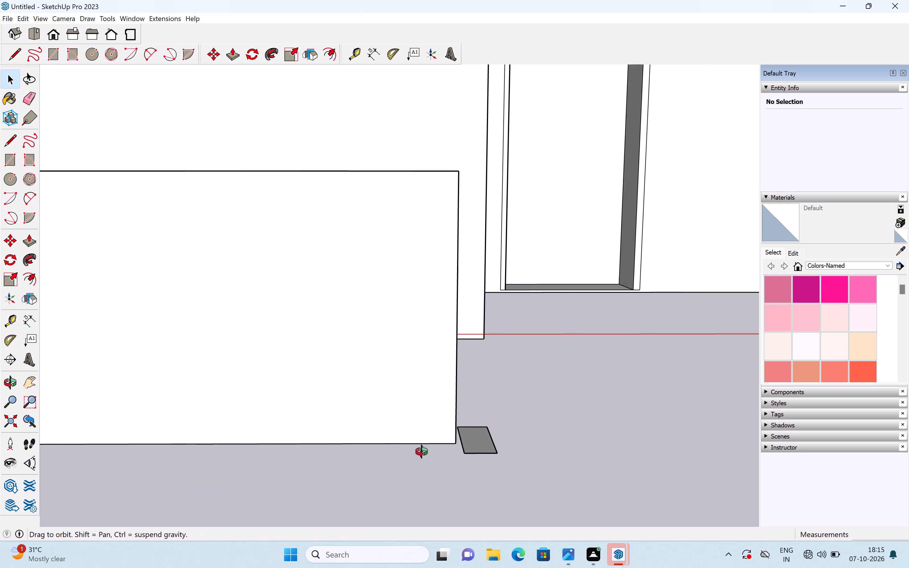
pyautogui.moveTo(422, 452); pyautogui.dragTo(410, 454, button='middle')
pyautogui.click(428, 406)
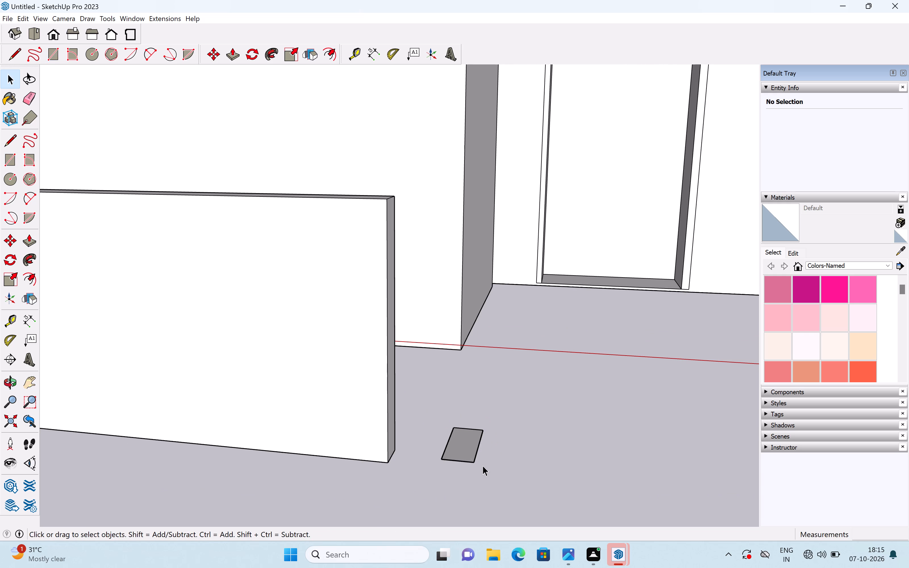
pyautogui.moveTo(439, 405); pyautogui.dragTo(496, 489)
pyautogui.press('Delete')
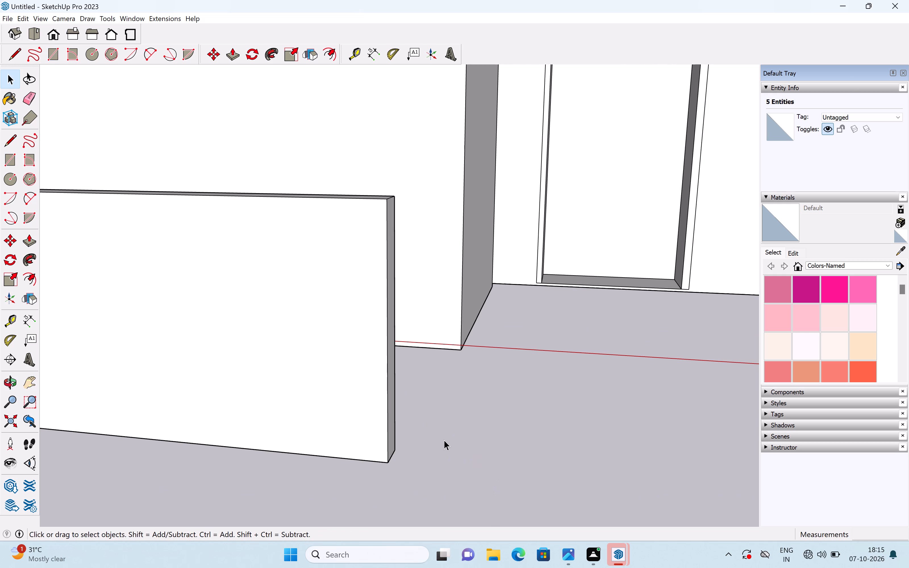
# Draw a narrow horizontal rectangle about 2 15/16" wide at the bottom corner of the boundary wall's free end as the post base.
pyautogui.press('r')
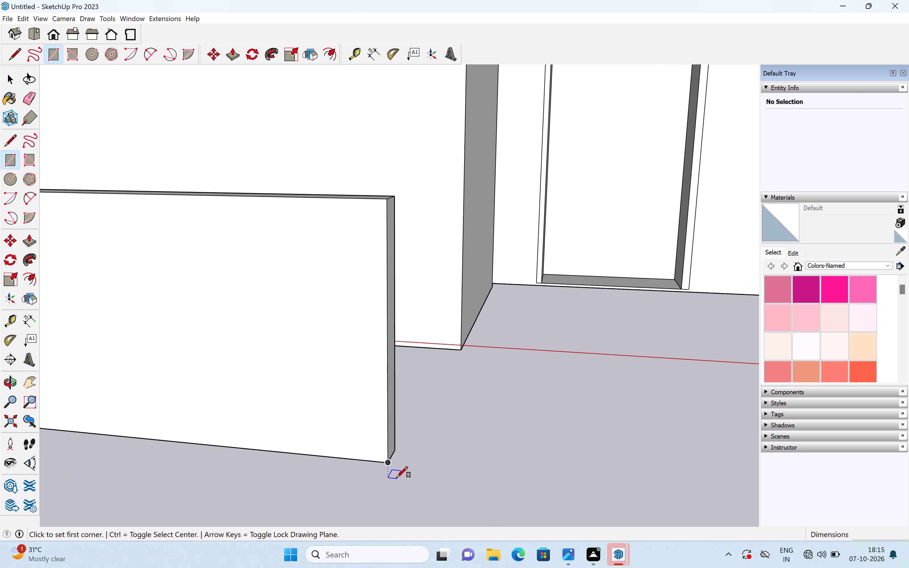
pyautogui.click(396, 478)
pyautogui.press('Up')
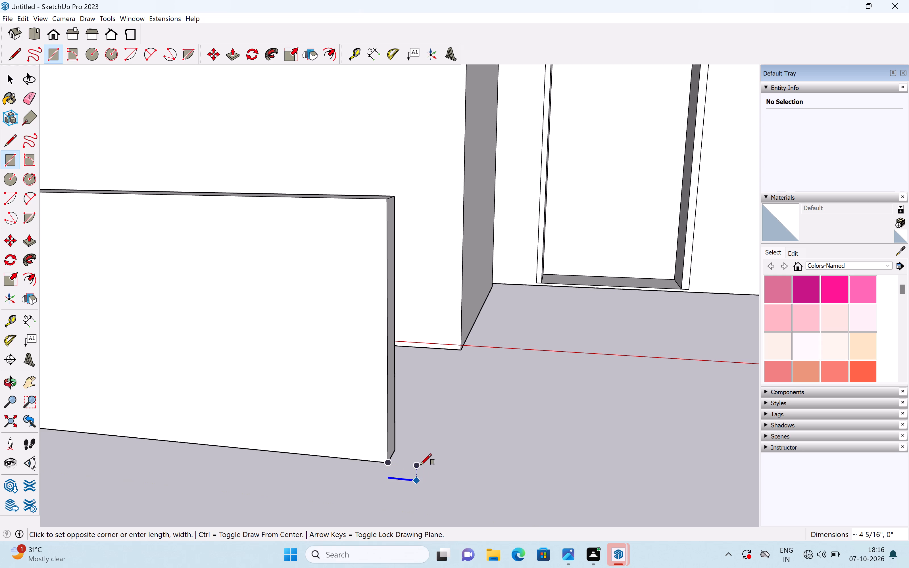
pyautogui.click(423, 446)
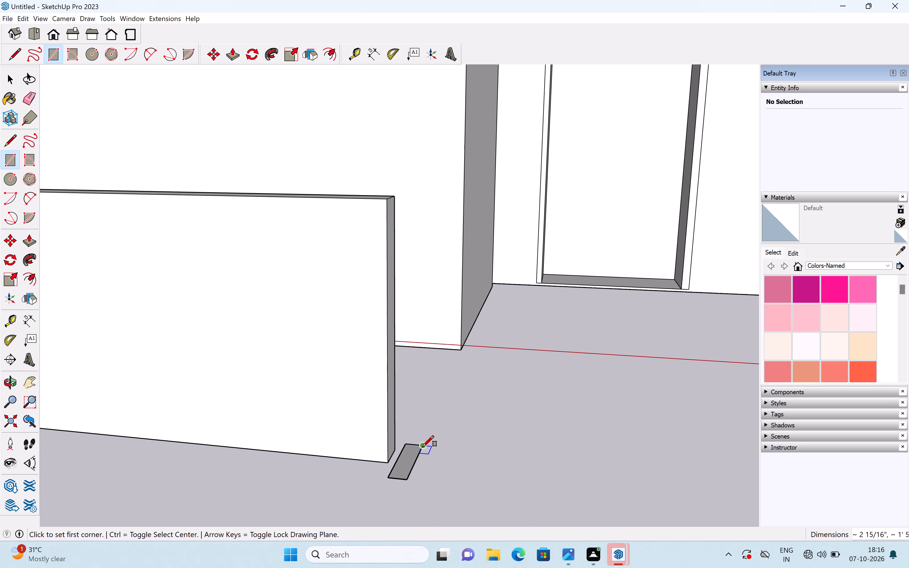
pyautogui.press('space')
# Raise the post base above the boundary wall's top with Push/Pull and adjust the new post's faces.
pyautogui.press('p')
pyautogui.moveTo(408, 456); pyautogui.dragTo(434, 348)
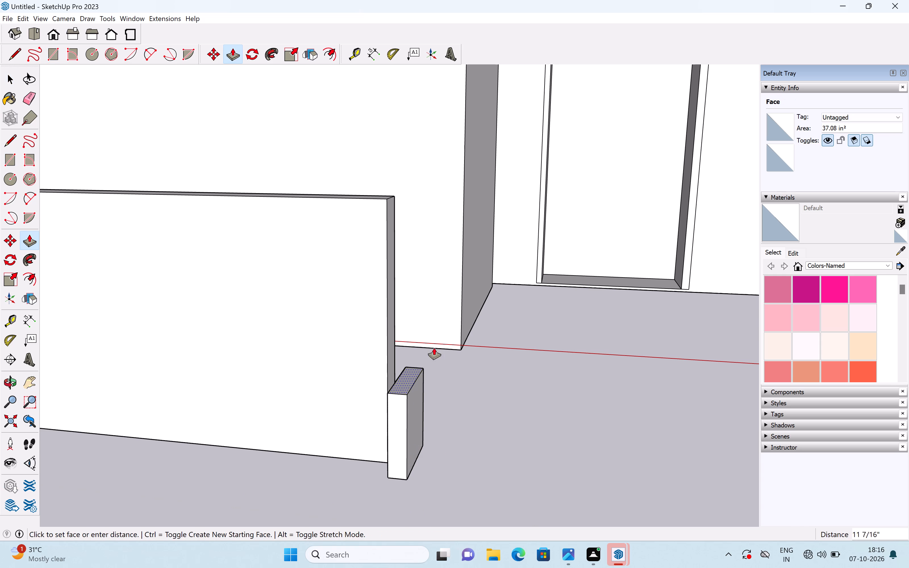
pyautogui.moveTo(434, 348); pyautogui.dragTo(430, 174)
pyautogui.moveTo(413, 283); pyautogui.dragTo(434, 297)
pyautogui.moveTo(407, 356); pyautogui.dragTo(410, 348)
# Deepen the new post forward of the boundary wall's end and widen it slightly outward along the facade.
pyautogui.moveTo(379, 366); pyautogui.dragTo(277, 421, button='middle')
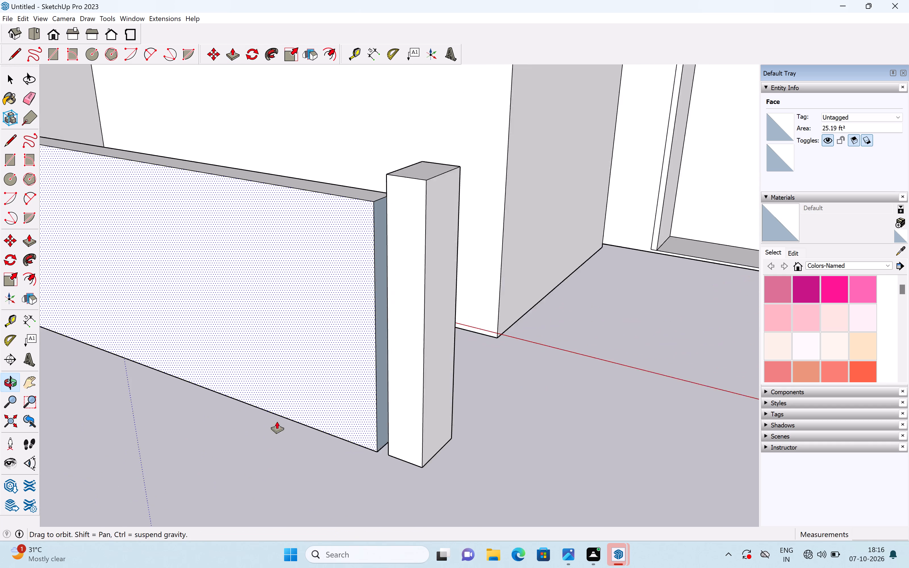
pyautogui.moveTo(277, 421); pyautogui.dragTo(278, 421, button='middle')
pyautogui.scroll(1, 278, 421)
pyautogui.moveTo(420, 339); pyautogui.dragTo(366, 355)
pyautogui.moveTo(423, 350); pyautogui.dragTo(429, 352)
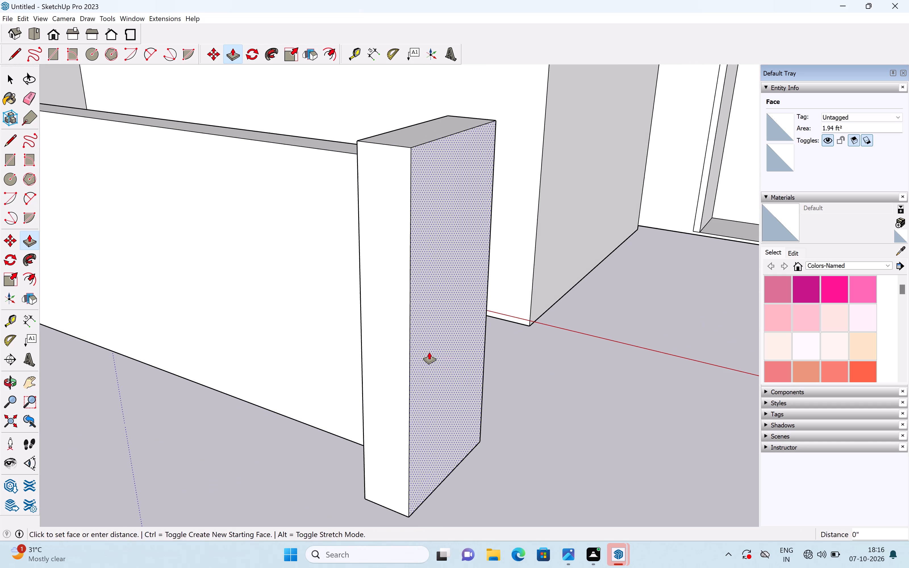
pyautogui.moveTo(429, 352); pyautogui.dragTo(450, 365)
# Pull the new post's front face forward about 4", using the corner post as the alignment reference.
pyautogui.scroll(-6, 464, 333)
pyautogui.moveTo(392, 350); pyautogui.dragTo(549, 337, button='middle')
pyautogui.middleClick(549, 337)
pyautogui.scroll(-6, 547, 329)
pyautogui.moveTo(553, 322); pyautogui.dragTo(328, 307)
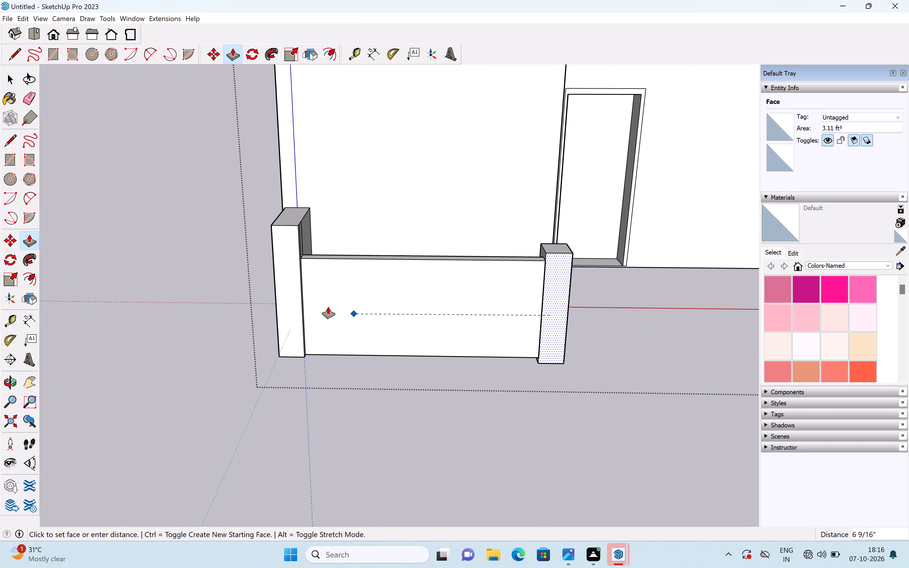
pyautogui.moveTo(328, 307); pyautogui.dragTo(302, 300)
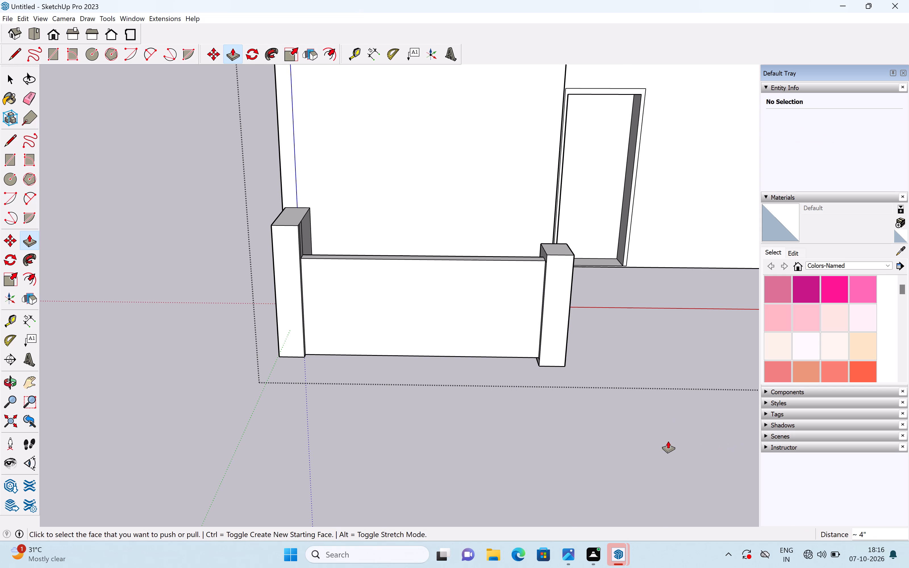
# Push/Pull the boundary wall's front face between the two posts by 1 3/16".
pyautogui.keyDown('shift'); pyautogui.moveTo(668, 441); pyautogui.dragTo(742, 504, button='middle'); pyautogui.keyUp('shift')
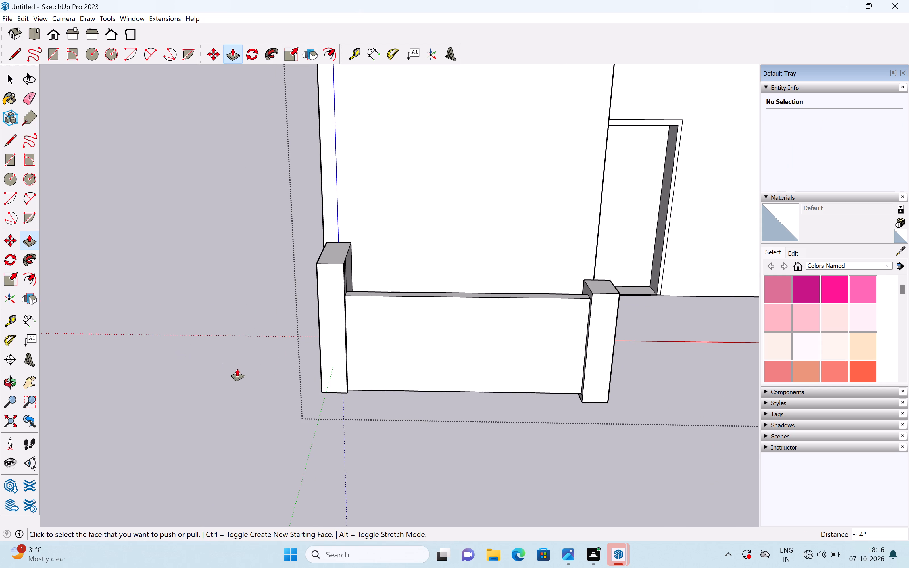
pyautogui.moveTo(401, 359); pyautogui.dragTo(258, 397, button='middle')
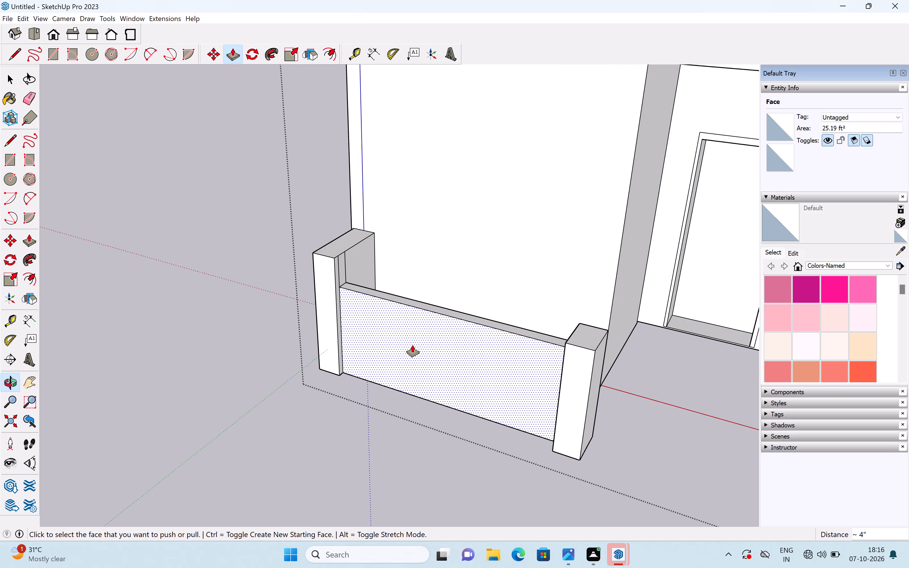
pyautogui.moveTo(412, 345); pyautogui.dragTo(415, 345)
# Examine the whole house massing together with the boundary wall and its two posts.
pyautogui.moveTo(483, 373); pyautogui.dragTo(604, 347, button='middle')
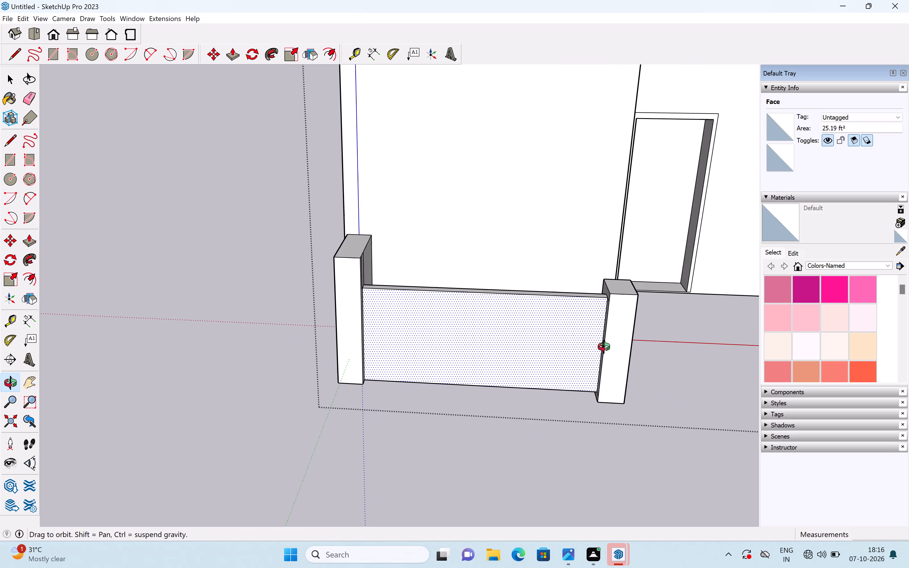
pyautogui.moveTo(604, 347); pyautogui.dragTo(137, 431, button='middle')
pyautogui.scroll(-16, 284, 396)
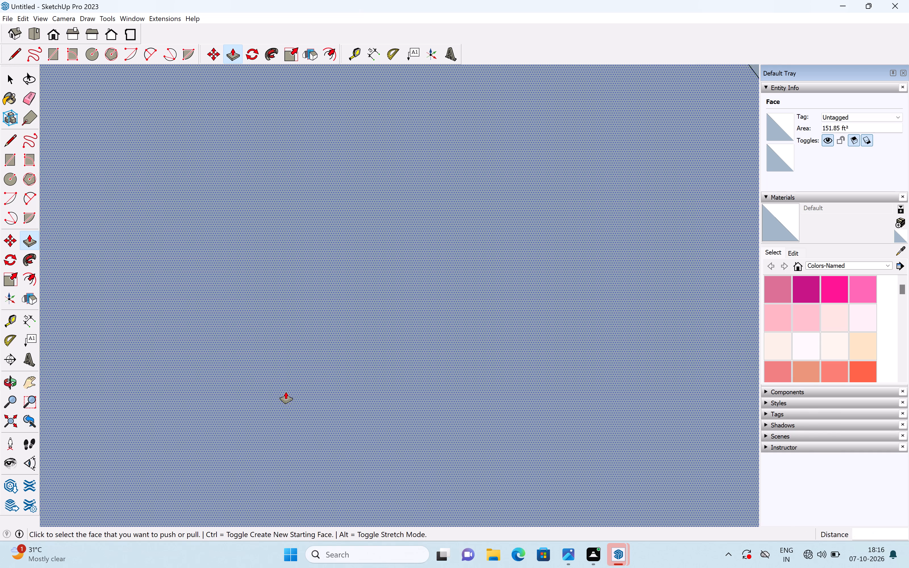
pyautogui.scroll(-16, 286, 392)
pyautogui.scroll(-16, 304, 379)
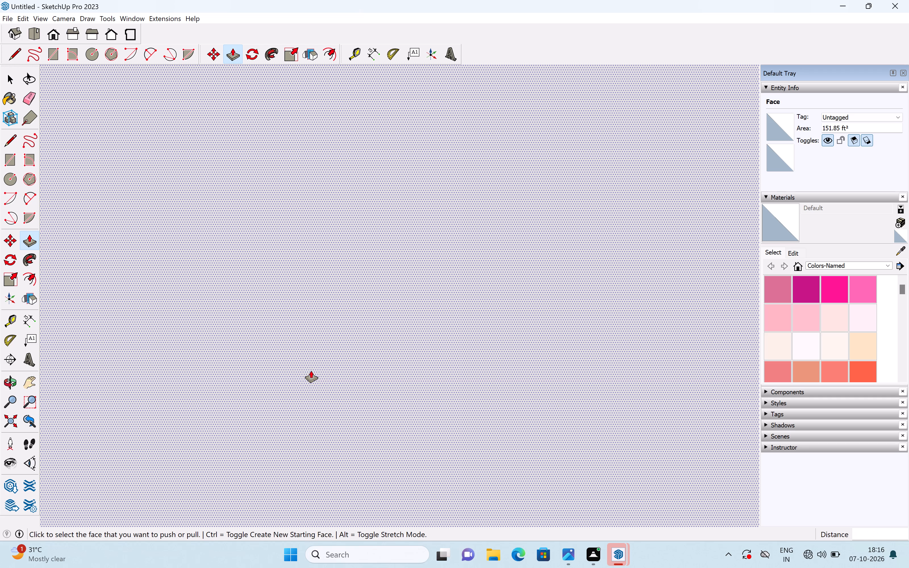
pyautogui.scroll(-20, 311, 371)
pyautogui.scroll(-13, 311, 371)
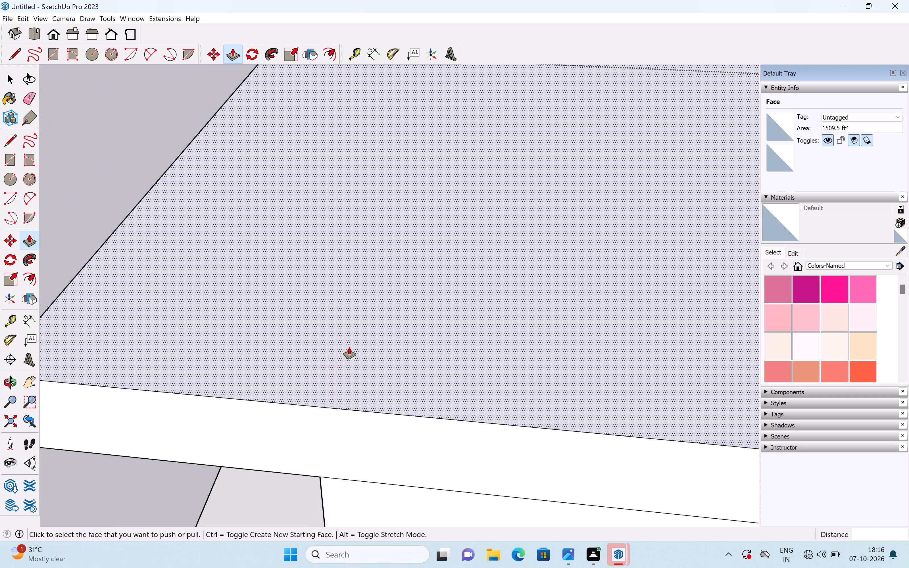
pyautogui.scroll(-14, 349, 347)
pyautogui.moveTo(265, 366); pyautogui.dragTo(556, 292, button='middle')
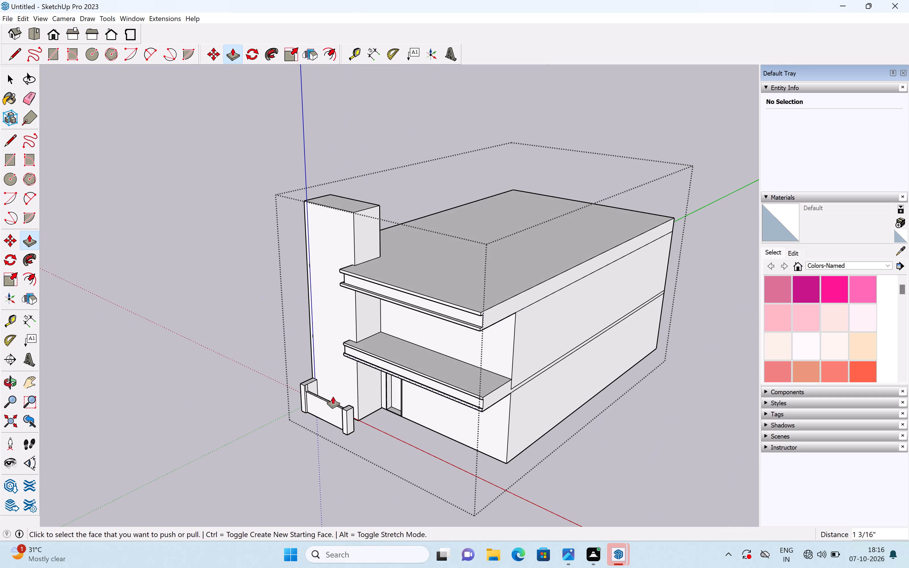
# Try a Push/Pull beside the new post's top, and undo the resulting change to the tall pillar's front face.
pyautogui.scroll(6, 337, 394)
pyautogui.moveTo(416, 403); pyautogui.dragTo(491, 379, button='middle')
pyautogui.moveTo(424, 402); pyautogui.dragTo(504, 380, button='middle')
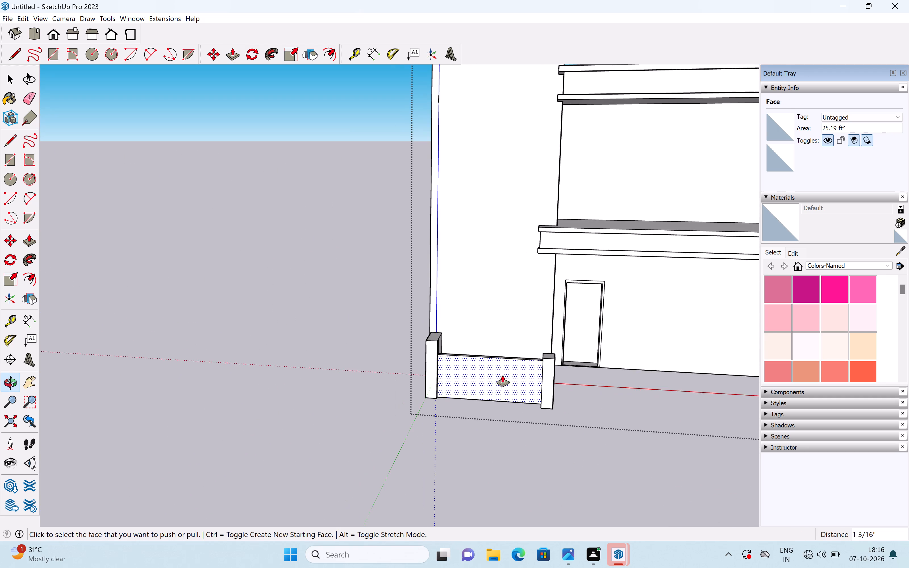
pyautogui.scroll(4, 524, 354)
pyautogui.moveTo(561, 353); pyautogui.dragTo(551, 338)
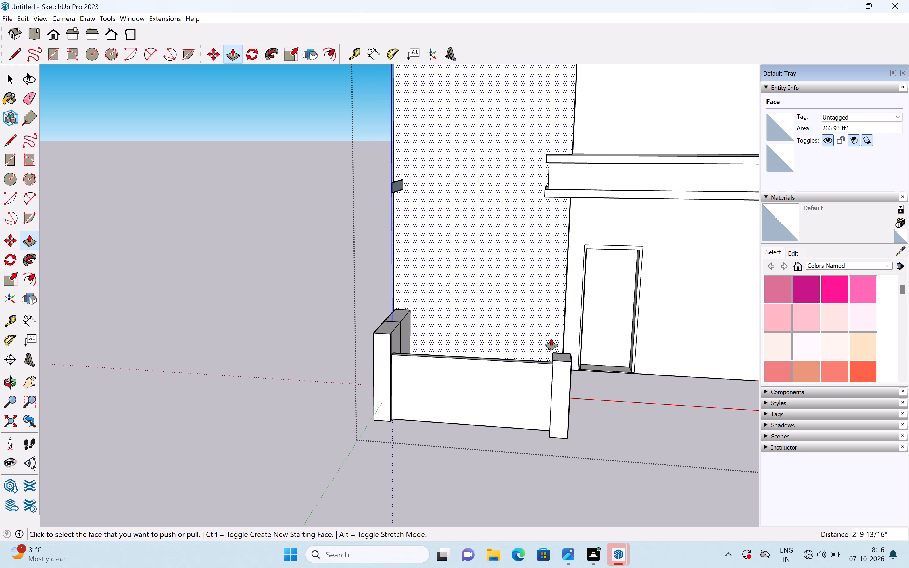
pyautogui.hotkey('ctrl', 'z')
# Raise the new post's top face about 10 5/16" to the level of the corner post's top.
pyautogui.scroll(6, 564, 345)
pyautogui.moveTo(560, 368); pyautogui.dragTo(556, 364)
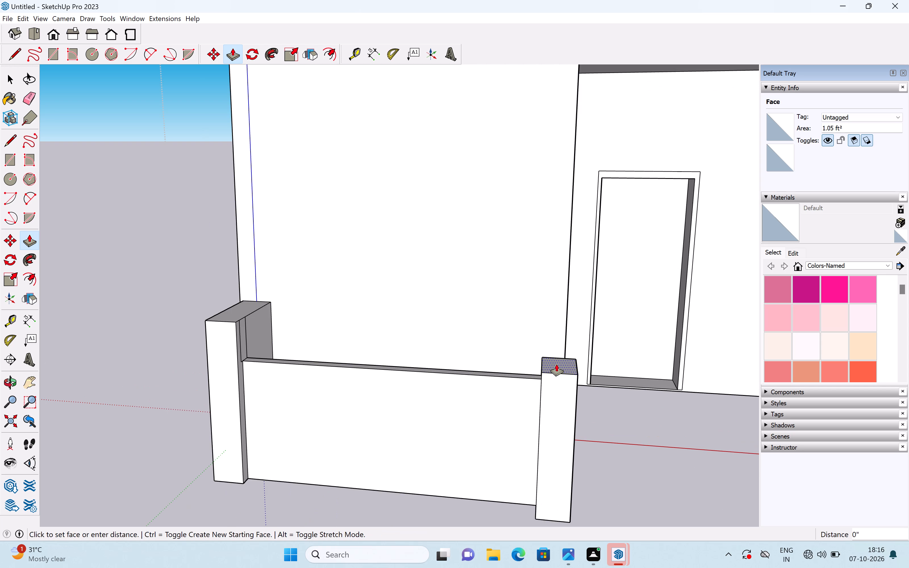
pyautogui.moveTo(556, 364); pyautogui.dragTo(252, 309)
# Widen the new post by pulling its outer side face 1' 3 7/8" along the facade.
pyautogui.scroll(-6, 356, 368)
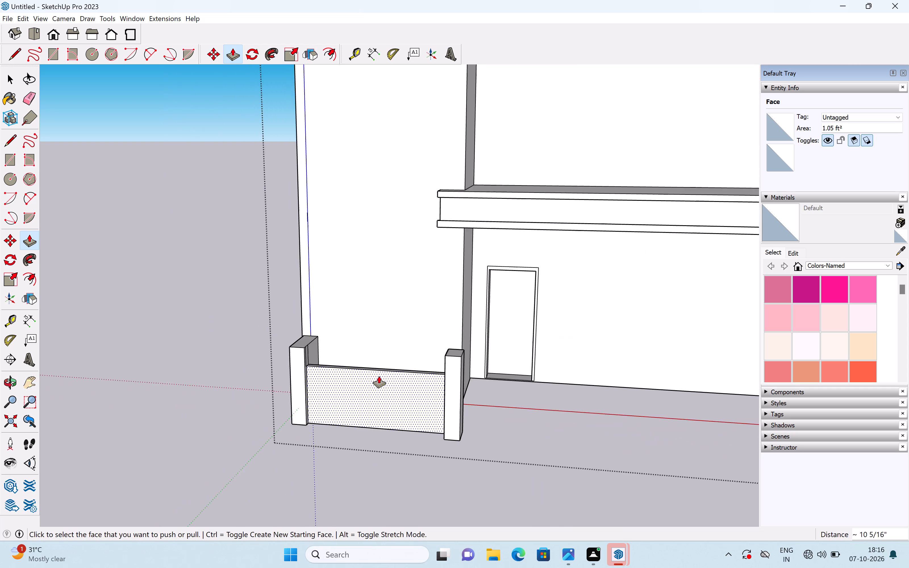
pyautogui.scroll(-5, 379, 376)
pyautogui.moveTo(389, 383); pyautogui.dragTo(437, 366, button='middle')
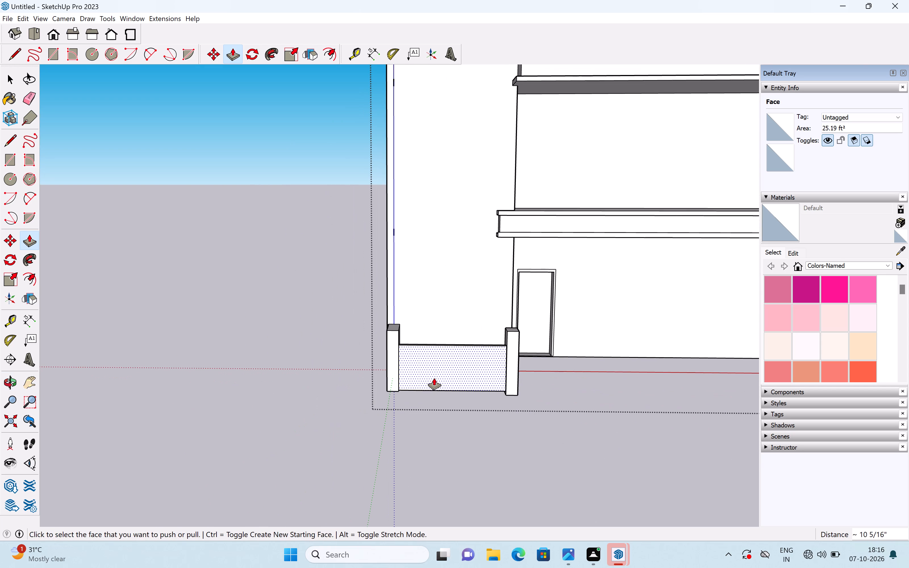
pyautogui.keyDown('shift'); pyautogui.moveTo(427, 377); pyautogui.dragTo(245, 388, button='middle'); pyautogui.keyUp('shift')
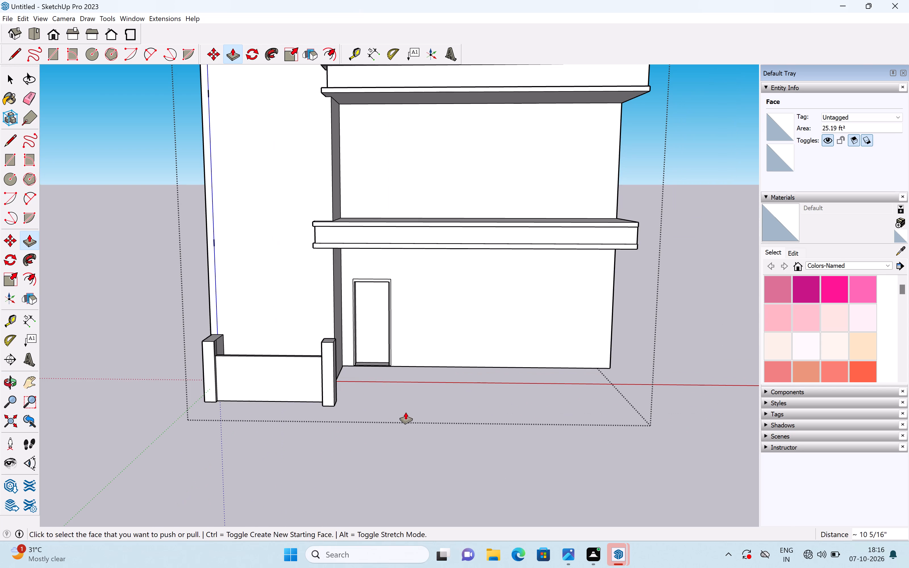
pyautogui.moveTo(335, 399); pyautogui.dragTo(357, 394, button='middle')
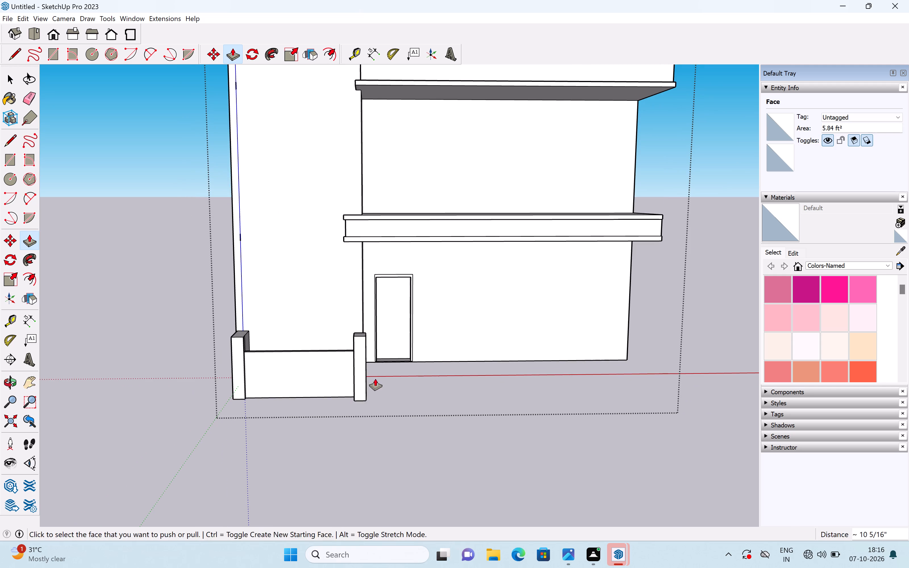
pyautogui.moveTo(376, 378); pyautogui.dragTo(253, 387, button='middle')
pyautogui.scroll(2, 258, 367)
pyautogui.keyDown('shift'); pyautogui.moveTo(255, 362); pyautogui.dragTo(340, 345, button='middle'); pyautogui.keyUp('shift')
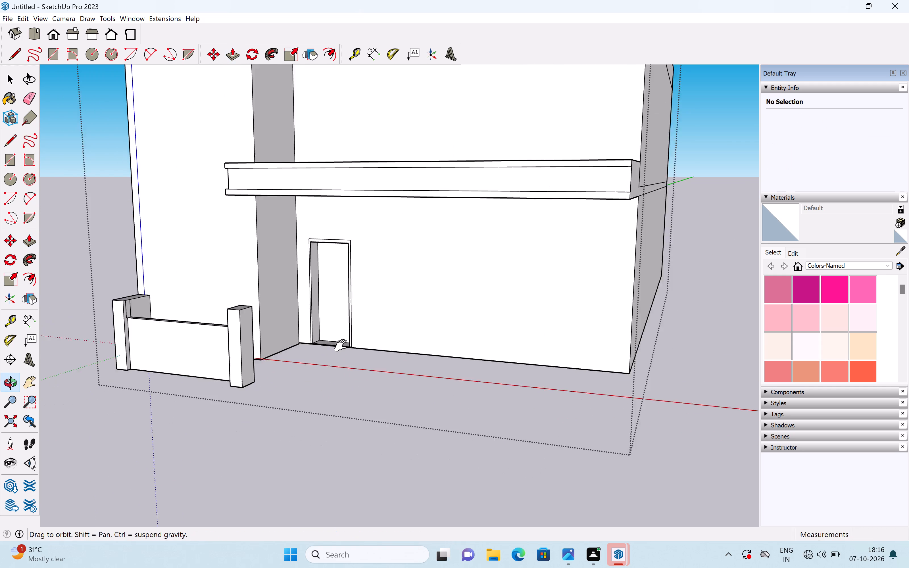
pyautogui.keyDown('shift'); pyautogui.moveTo(340, 345); pyautogui.dragTo(345, 345, button='middle'); pyautogui.keyUp('shift')
pyautogui.moveTo(280, 356); pyautogui.dragTo(299, 360)
# Examine the front elevation from several angles, checking the proportions of the pillar, slabs, boundary wall and posts.
pyautogui.scroll(-3, 332, 360)
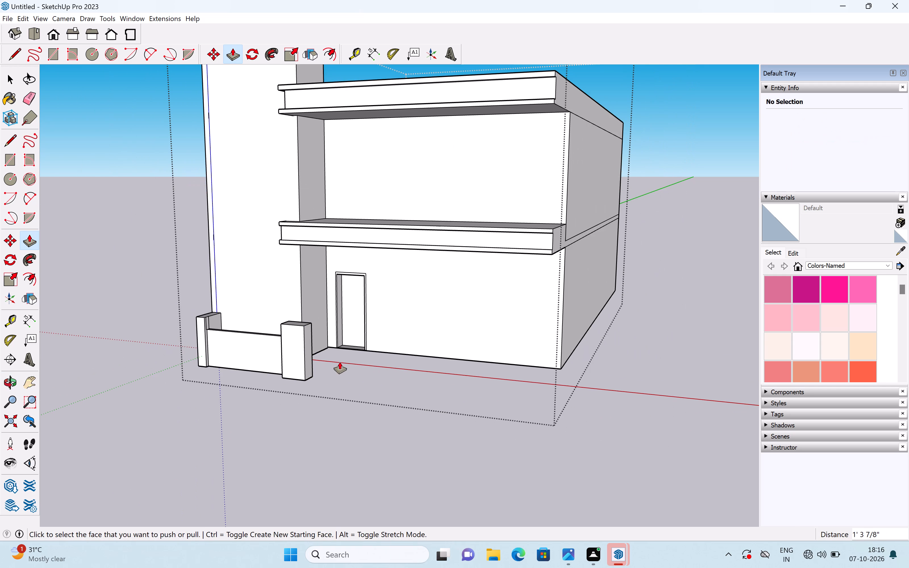
pyautogui.moveTo(300, 323); pyautogui.dragTo(470, 296, button='middle')
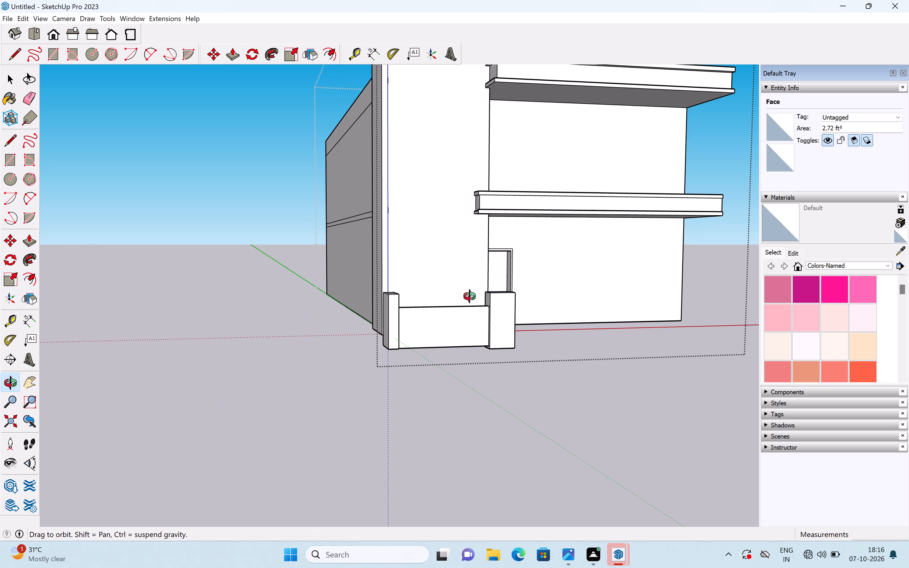
pyautogui.moveTo(470, 296); pyautogui.dragTo(469, 295, button='middle')
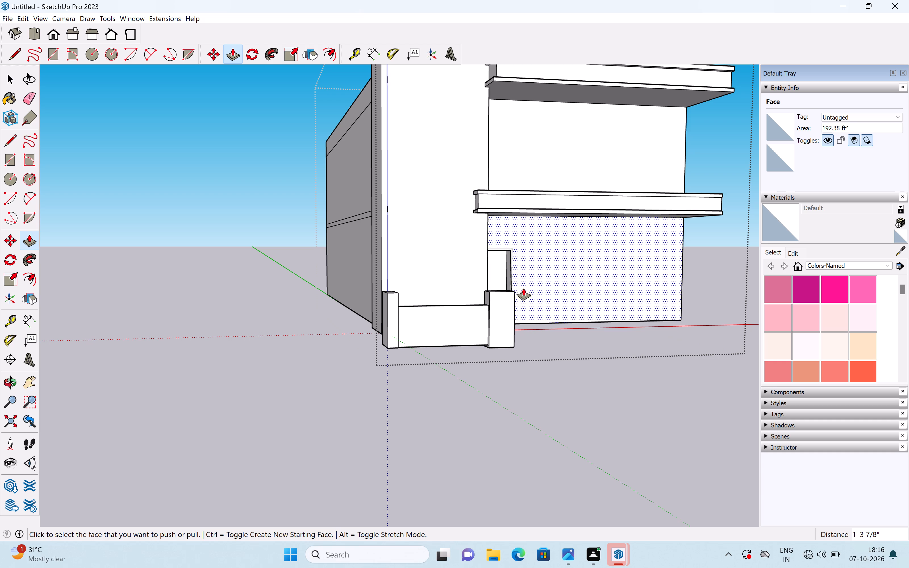
pyautogui.keyDown('shift'); pyautogui.moveTo(516, 286); pyautogui.dragTo(394, 284, button='middle'); pyautogui.keyUp('shift')
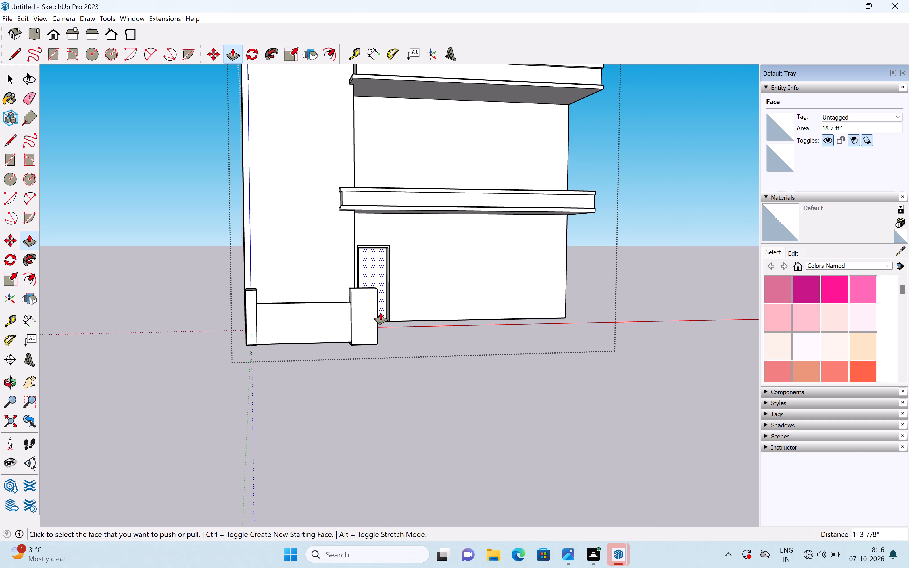
pyautogui.press('space')
pyautogui.scroll(-4, 409, 306)
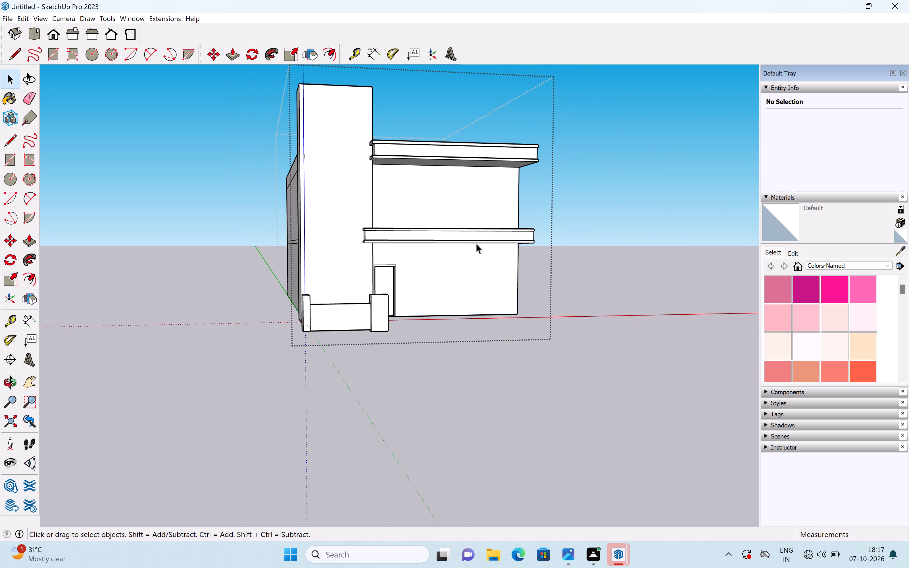
pyautogui.keyDown('shift'); pyautogui.moveTo(479, 239); pyautogui.dragTo(460, 265, button='middle'); pyautogui.keyUp('shift')
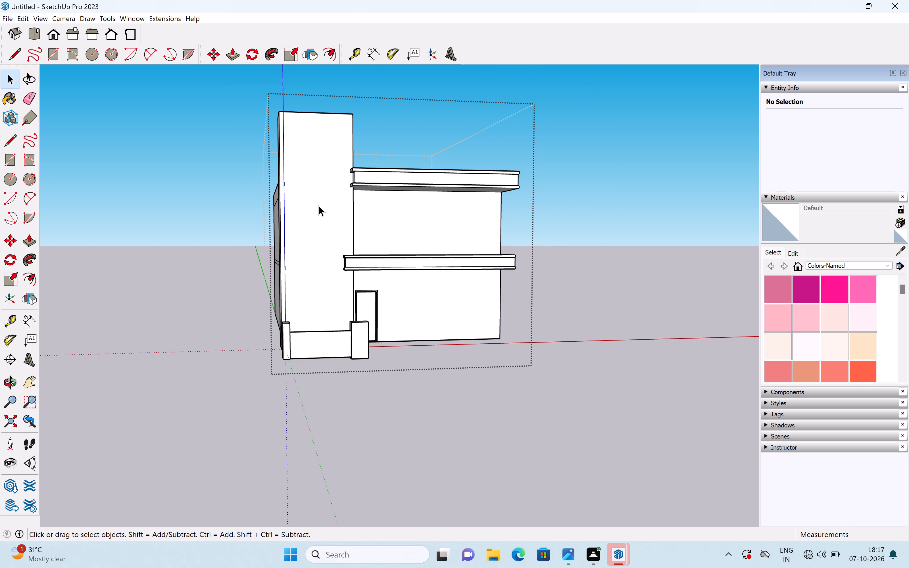
pyautogui.moveTo(324, 193); pyautogui.dragTo(326, 229, button='middle')
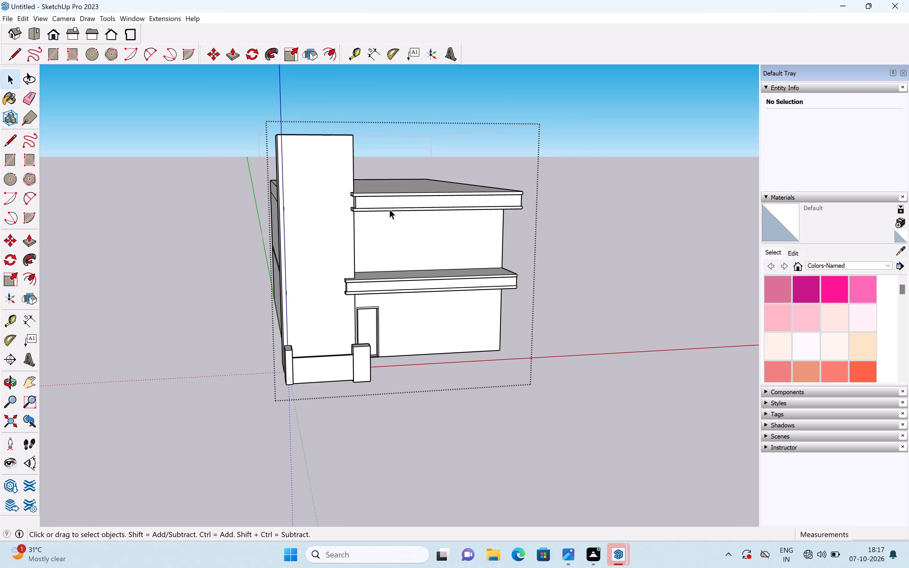
# Pull the underside of the roof slab's lower band down 1' 7 1/8", and push that underside back up 11 7/8".
pyautogui.scroll(4, 392, 212)
pyautogui.moveTo(395, 206); pyautogui.dragTo(417, 141, button='middle')
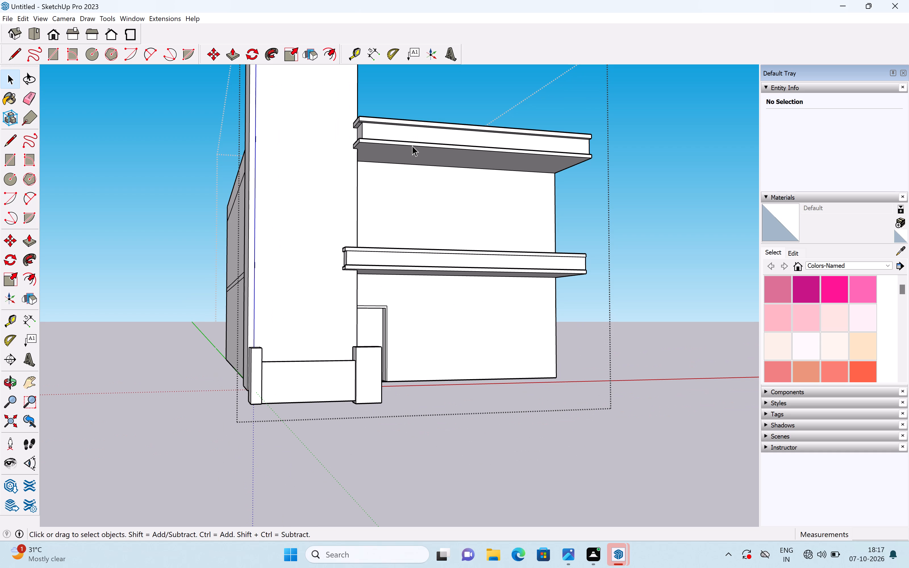
pyautogui.press('p')
pyautogui.moveTo(414, 150); pyautogui.dragTo(420, 168)
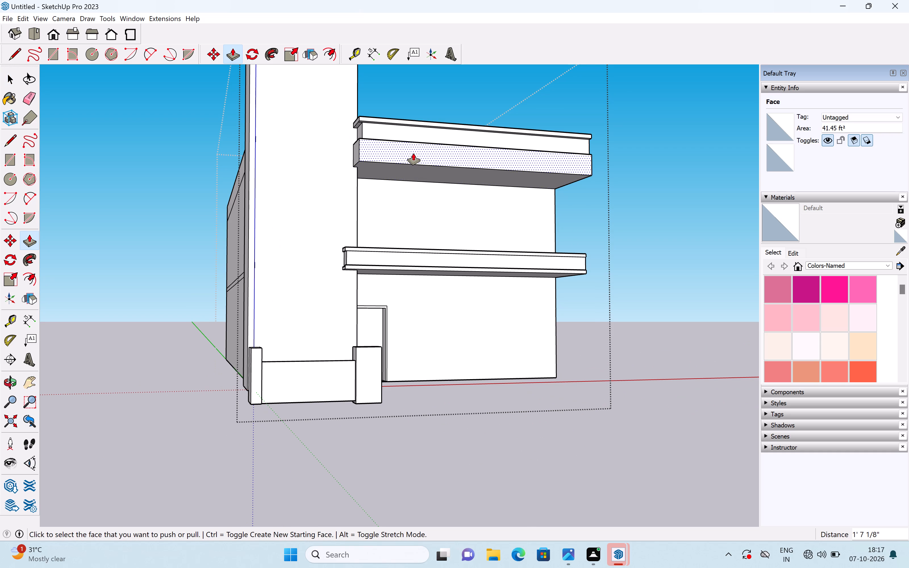
pyautogui.scroll(-3, 413, 153)
pyautogui.moveTo(414, 151); pyautogui.dragTo(422, 135, button='middle')
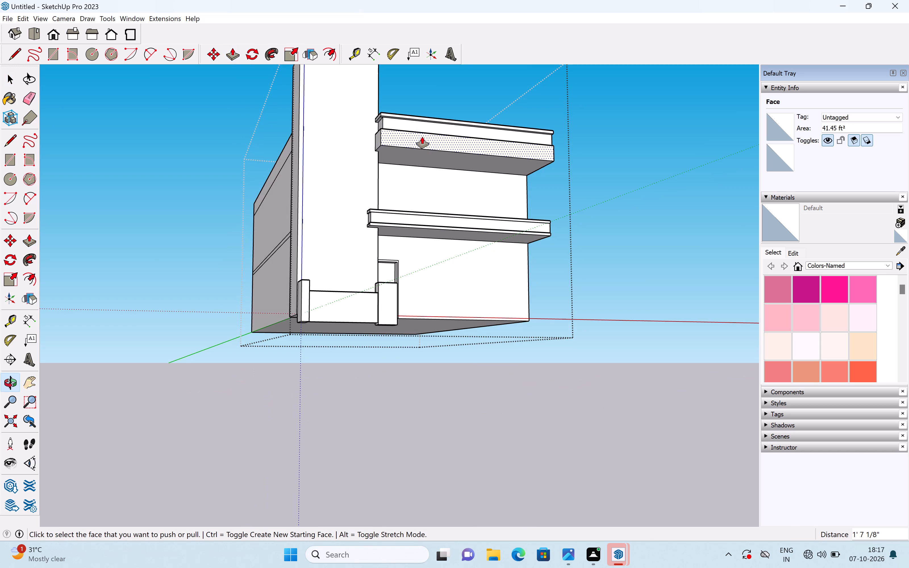
pyautogui.moveTo(422, 156); pyautogui.dragTo(422, 148)
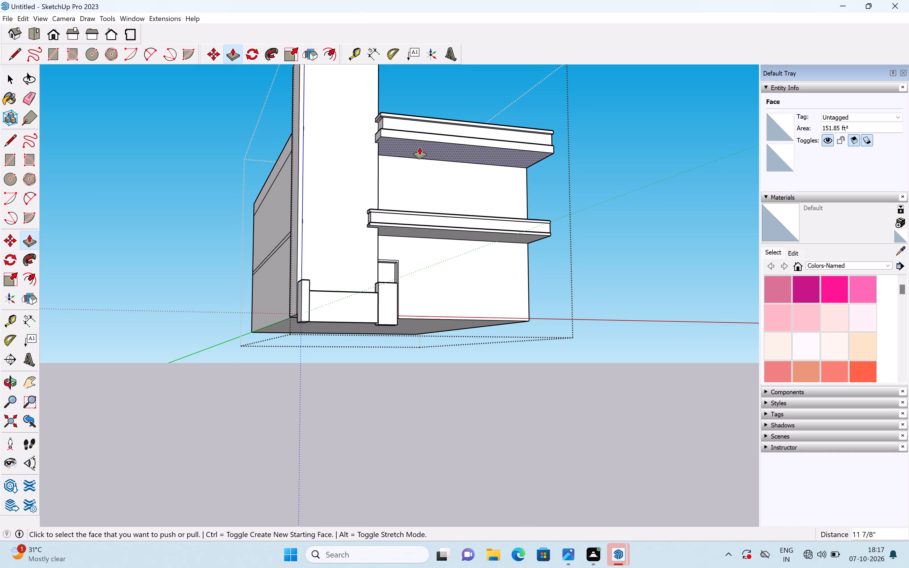
pyautogui.moveTo(414, 152); pyautogui.dragTo(370, 222, button='middle')
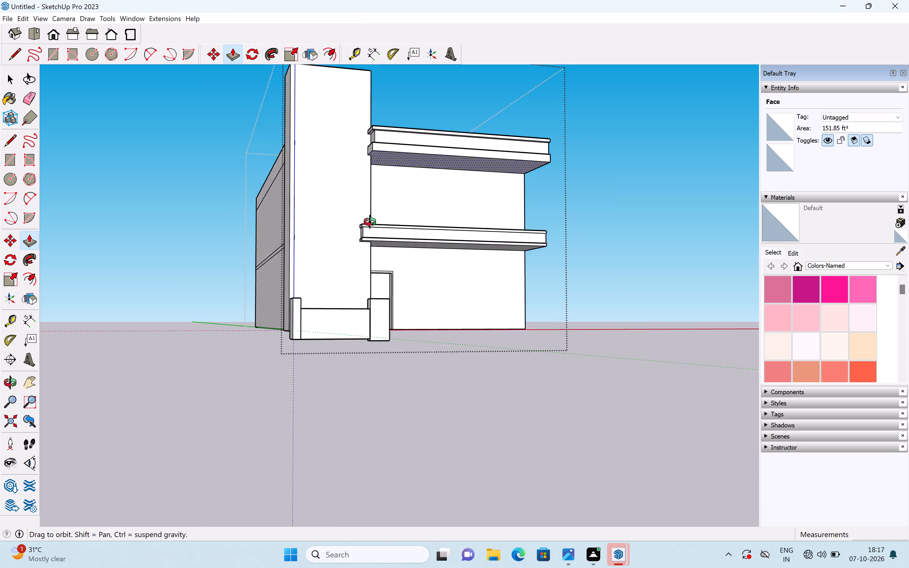
pyautogui.moveTo(370, 222); pyautogui.dragTo(360, 239, button='middle')
pyautogui.scroll(1, 360, 239)
pyautogui.press('space')
pyautogui.moveTo(493, 262); pyautogui.dragTo(454, 271, button='middle')
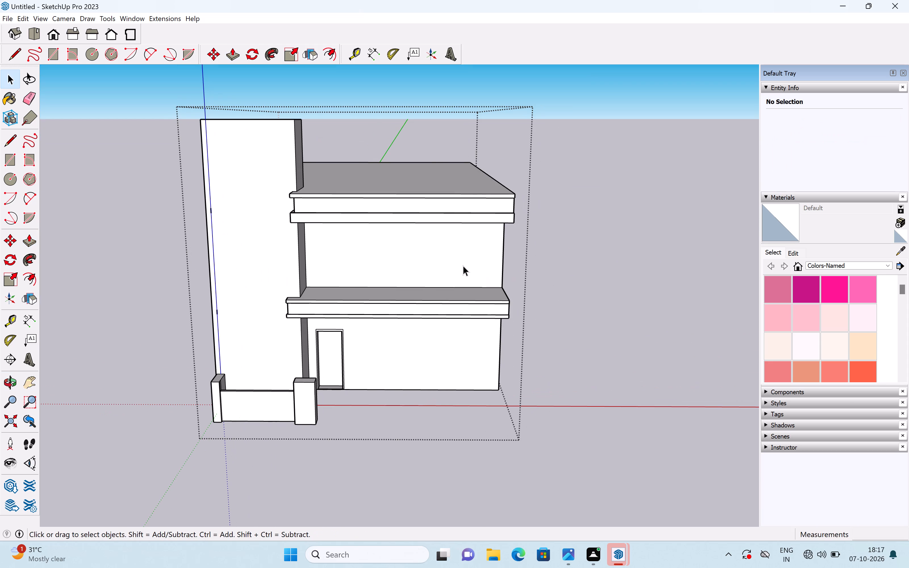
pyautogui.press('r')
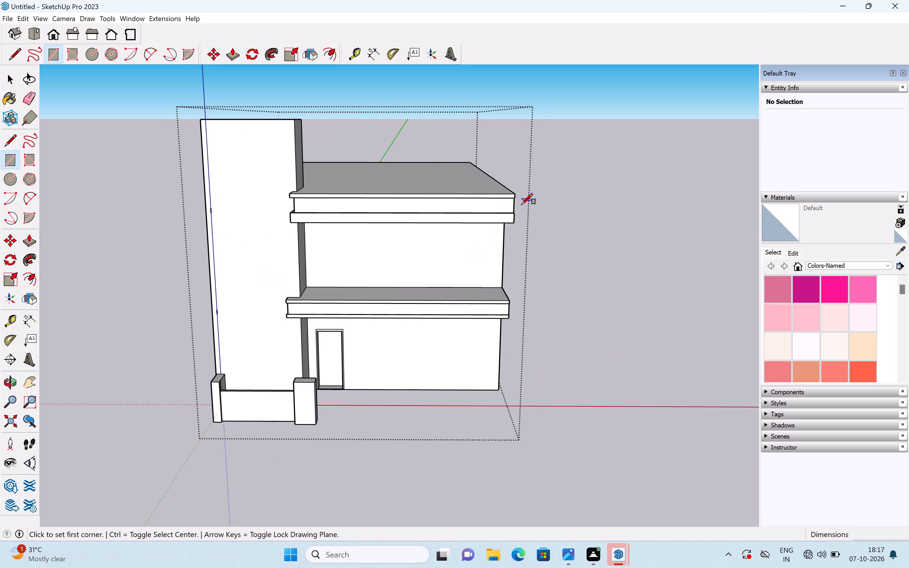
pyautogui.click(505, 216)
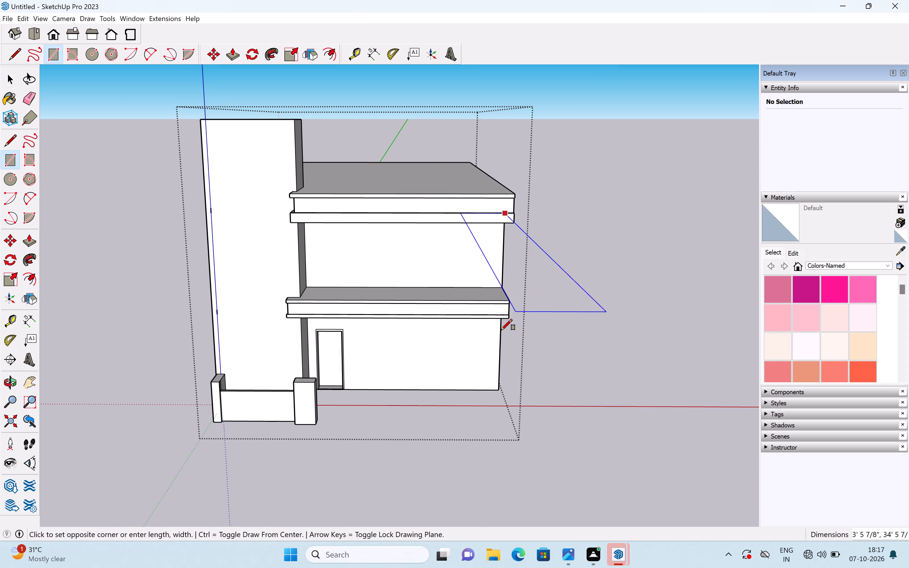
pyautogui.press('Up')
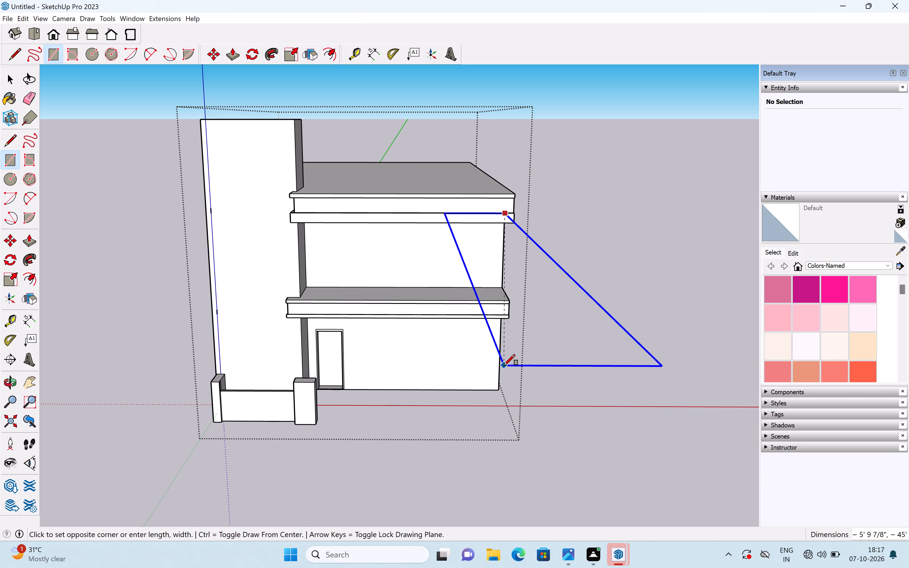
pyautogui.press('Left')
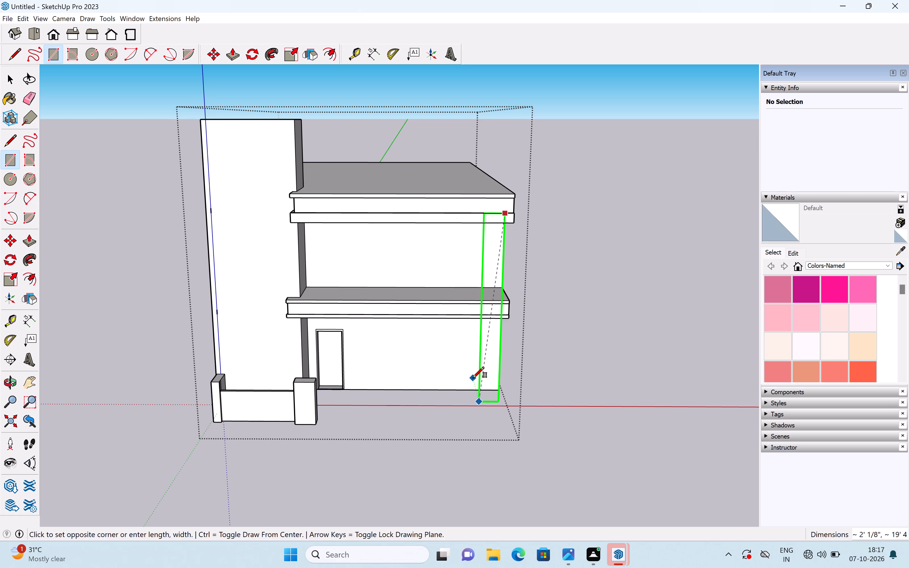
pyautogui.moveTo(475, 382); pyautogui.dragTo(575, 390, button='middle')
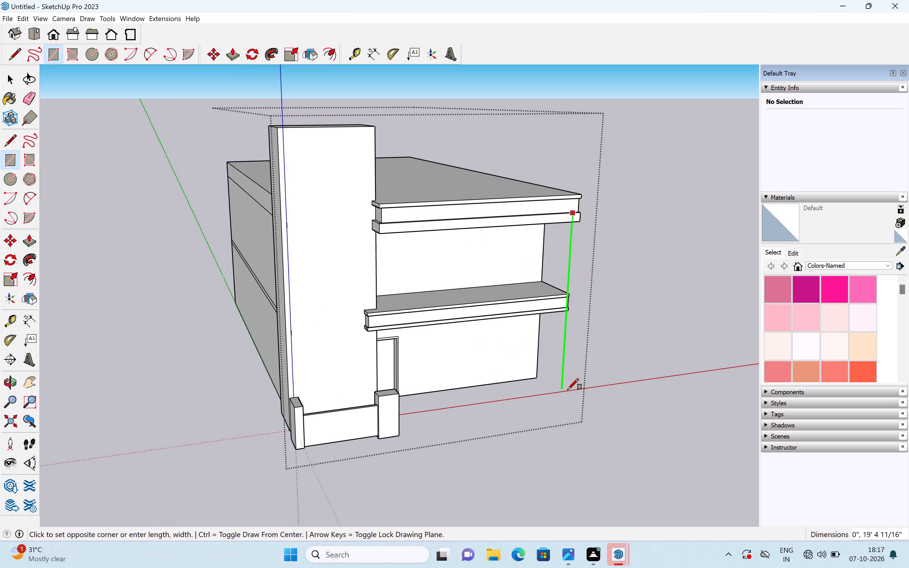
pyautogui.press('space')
# Draw a vertical pillar rectangle about 1' 7 9/16" wide from the roof slab's lower band at its far end down to ground level.
pyautogui.press('r')
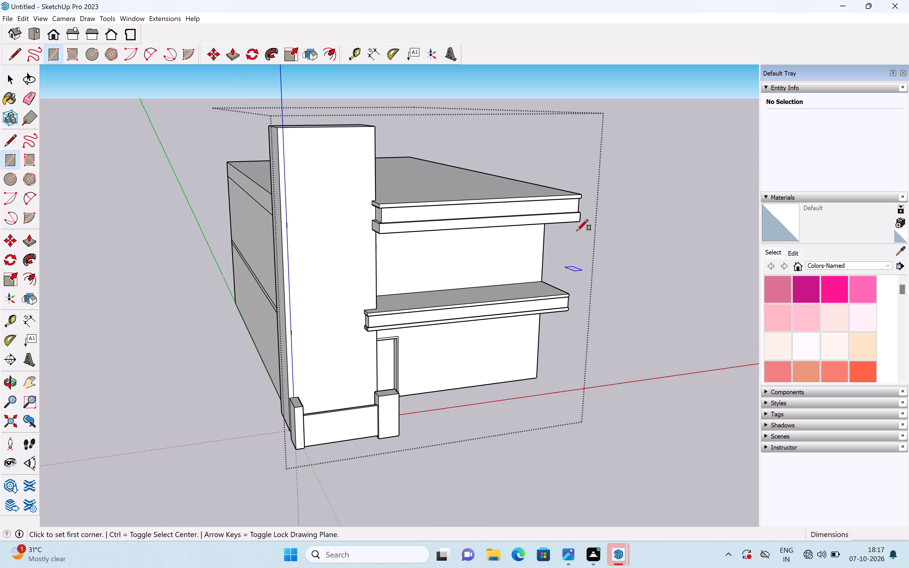
pyautogui.click(566, 215)
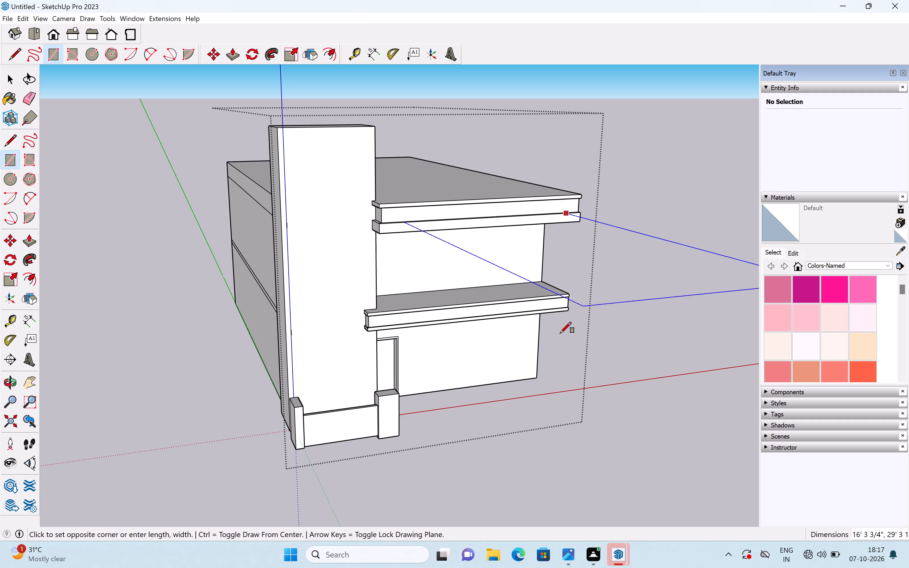
pyautogui.press('Left')
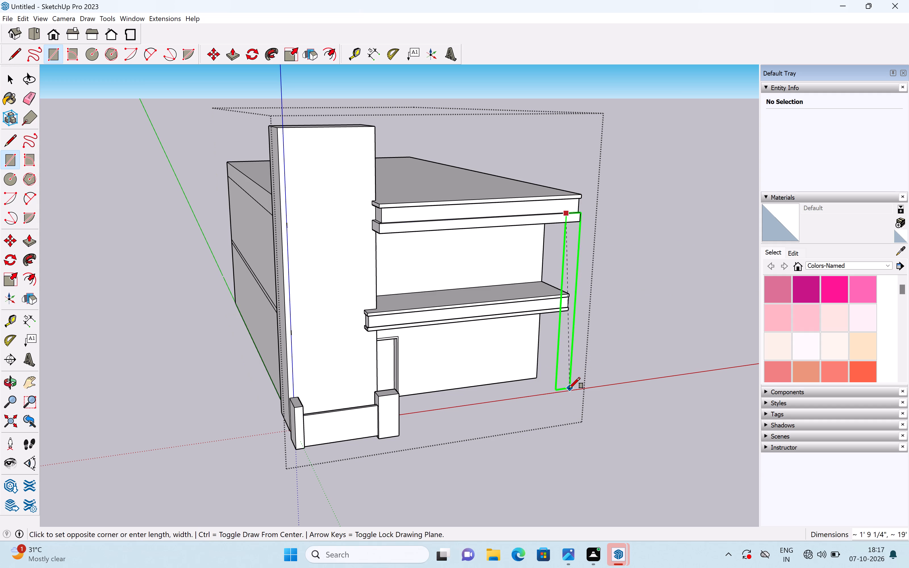
pyautogui.click(568, 401)
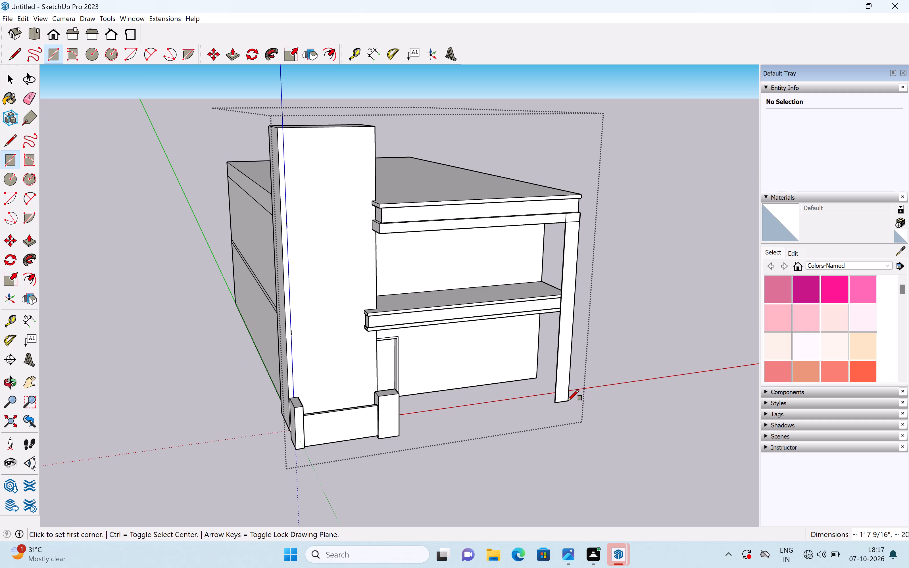
pyautogui.press('space')
# Extrude the new pillar's back face 7' 15/16" to the house's front wall.
pyautogui.moveTo(521, 401); pyautogui.dragTo(609, 428, button='middle')
pyautogui.moveTo(584, 398); pyautogui.dragTo(253, 406, button='middle')
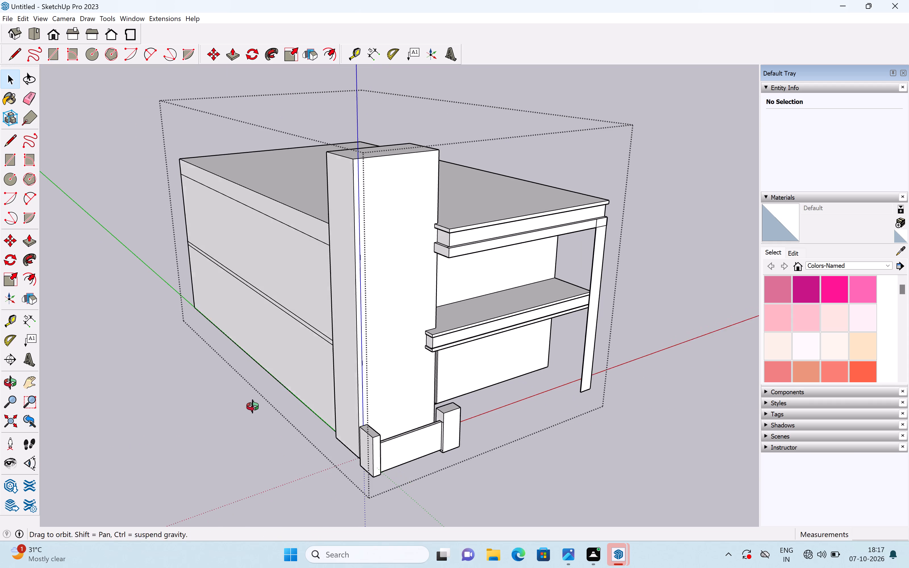
pyautogui.moveTo(253, 406); pyautogui.dragTo(194, 406, button='middle')
pyautogui.moveTo(404, 348); pyautogui.dragTo(188, 327, button='middle')
pyautogui.keyDown('shift'); pyautogui.moveTo(218, 316); pyautogui.dragTo(318, 311, button='middle'); pyautogui.keyUp('shift')
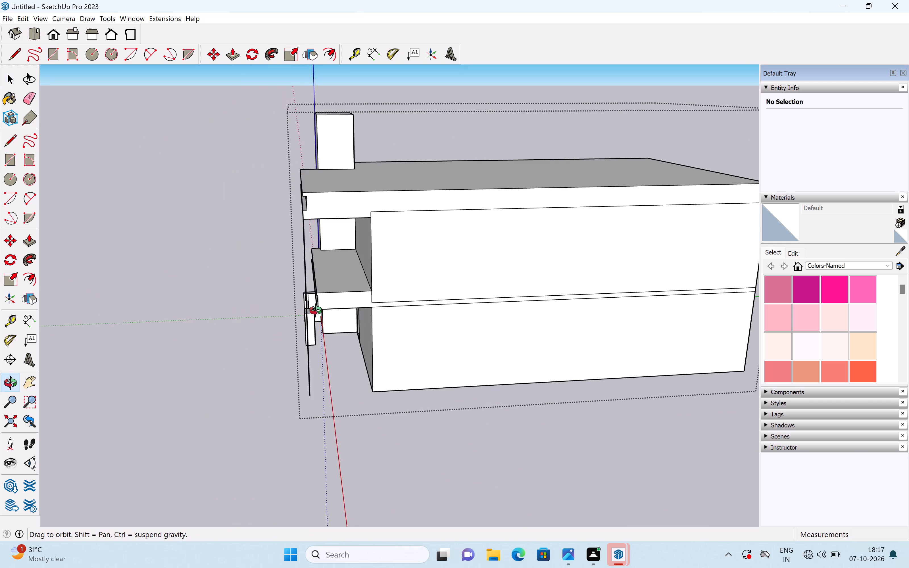
pyautogui.scroll(1, 312, 307)
pyautogui.moveTo(306, 305); pyautogui.dragTo(253, 302, button='middle')
pyautogui.scroll(2, 266, 291)
pyautogui.press('p')
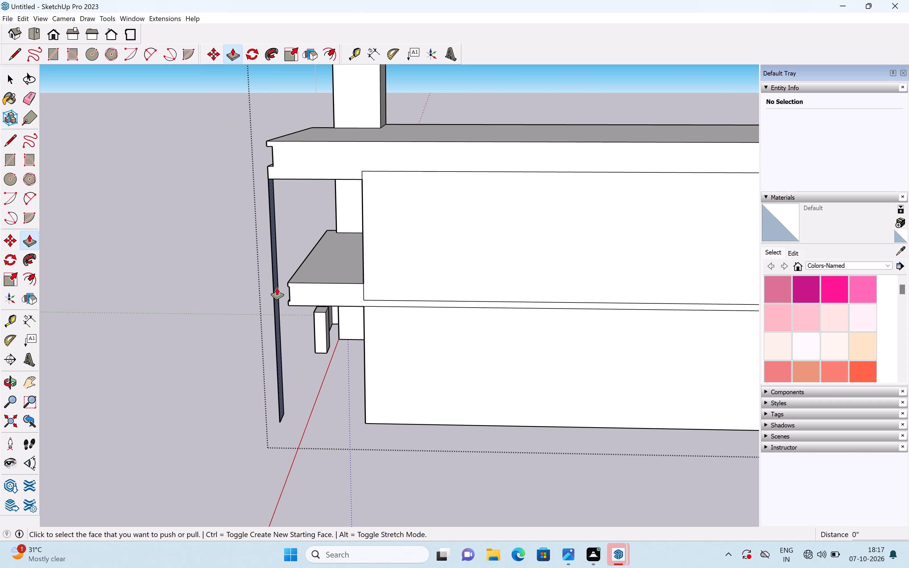
pyautogui.moveTo(277, 287); pyautogui.dragTo(367, 343)
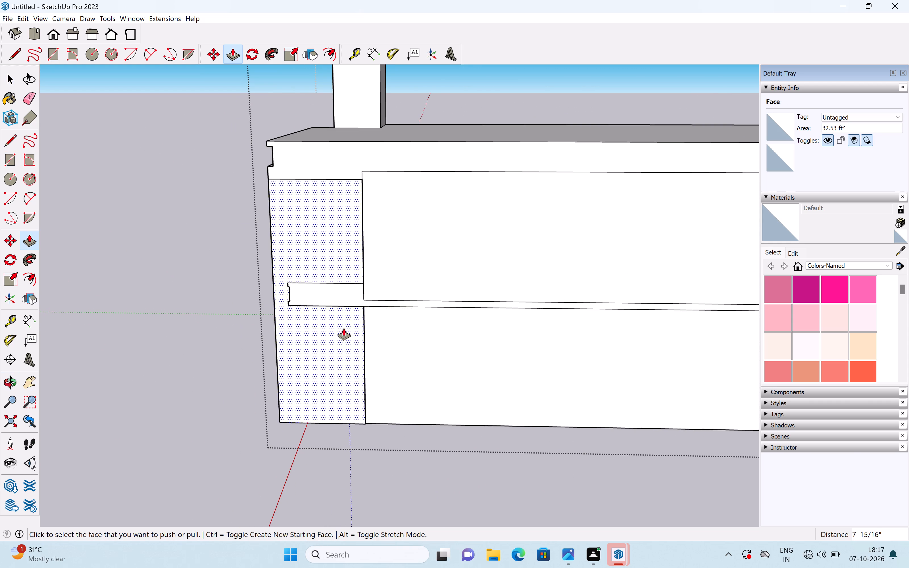
# Erase the leftover edges where the new pillar overlaps the roof slab's lower band, merging their front faces.
pyautogui.scroll(-5, 344, 328)
pyautogui.moveTo(269, 314); pyautogui.dragTo(696, 289, button='middle')
pyautogui.moveTo(452, 305); pyautogui.dragTo(654, 268, button='middle')
pyautogui.scroll(3, 587, 245)
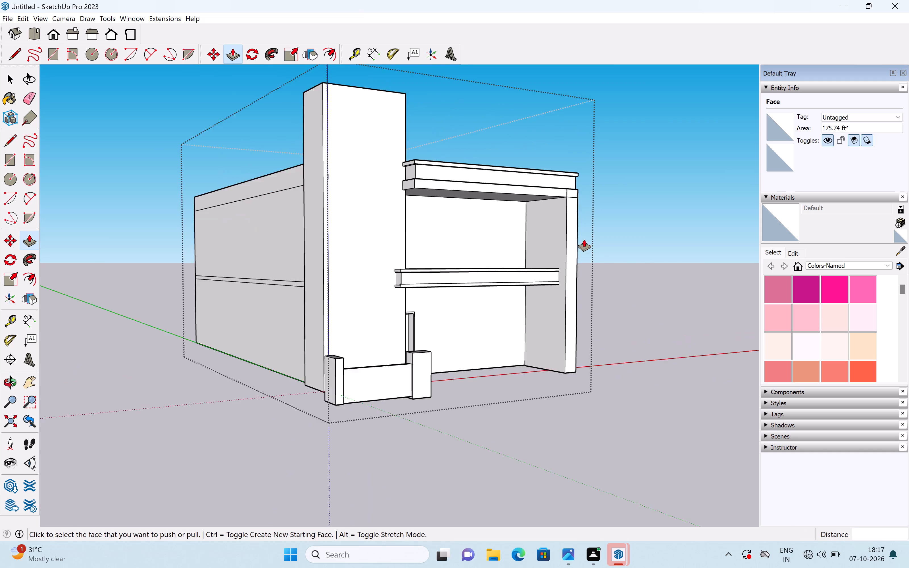
pyautogui.scroll(2, 584, 239)
pyautogui.moveTo(565, 194); pyautogui.dragTo(509, 239, button='middle')
pyautogui.scroll(5, 544, 211)
pyautogui.press('space')
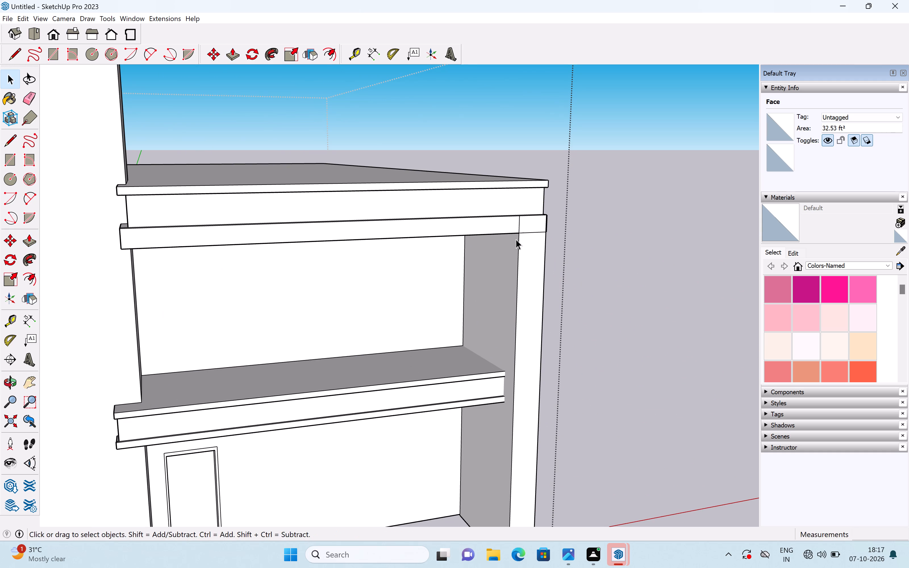
pyautogui.press('e')
pyautogui.scroll(4, 521, 231)
pyautogui.moveTo(509, 225); pyautogui.dragTo(535, 224)
pyautogui.moveTo(533, 223); pyautogui.dragTo(533, 256)
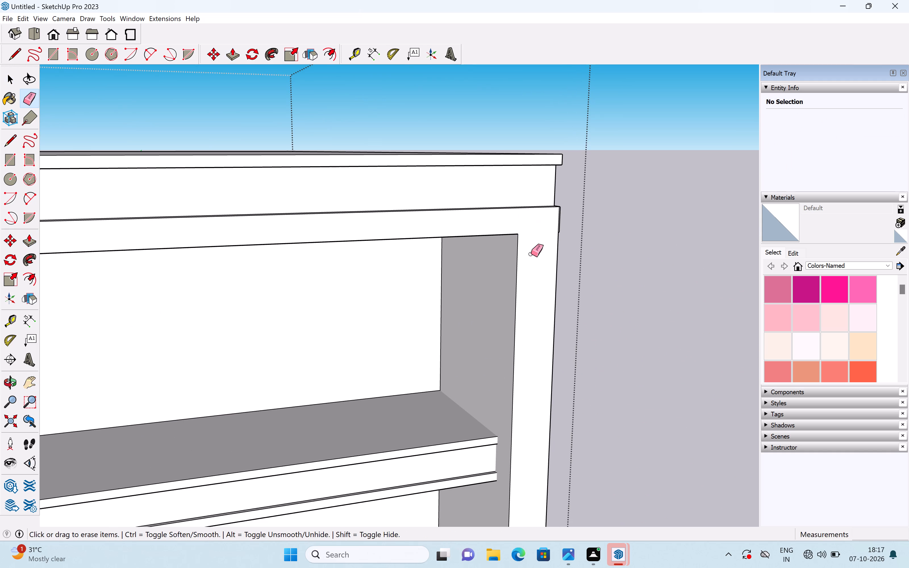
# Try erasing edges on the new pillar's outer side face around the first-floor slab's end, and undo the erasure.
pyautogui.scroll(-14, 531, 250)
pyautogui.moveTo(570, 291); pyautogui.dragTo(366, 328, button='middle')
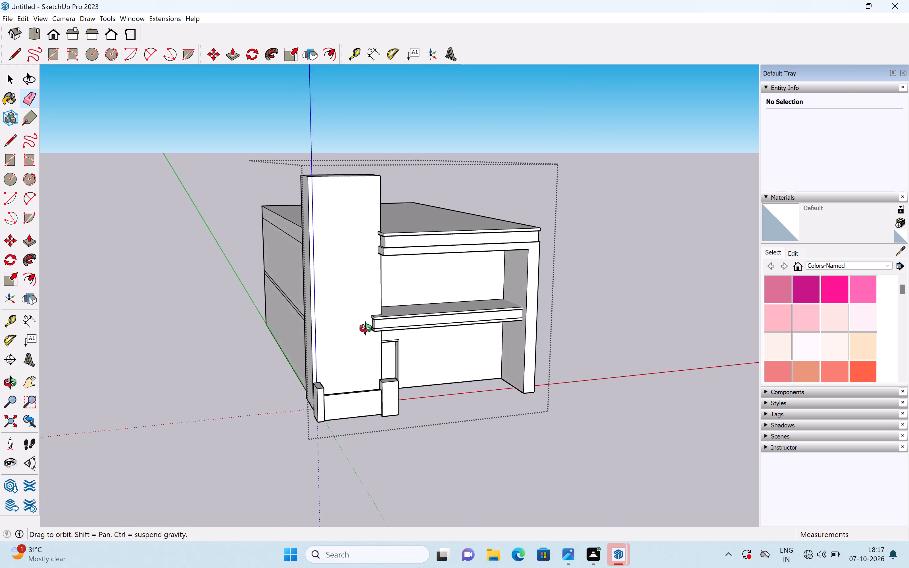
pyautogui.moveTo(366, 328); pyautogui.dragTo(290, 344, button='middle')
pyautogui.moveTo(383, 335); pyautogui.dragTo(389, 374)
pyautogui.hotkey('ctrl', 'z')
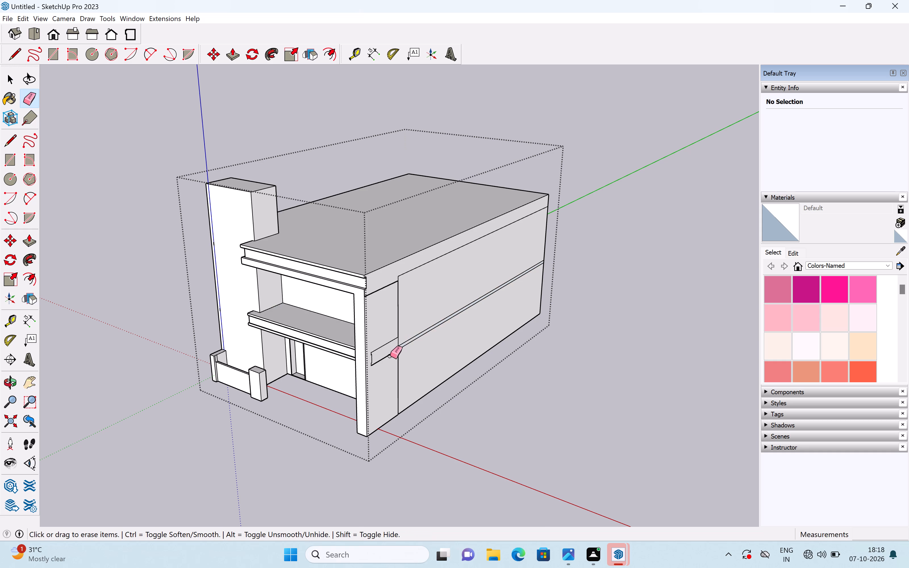
# Push the new pillar's outer side face in about 7/16", level with the house's side wall.
pyautogui.scroll(12, 389, 354)
pyautogui.press('space')
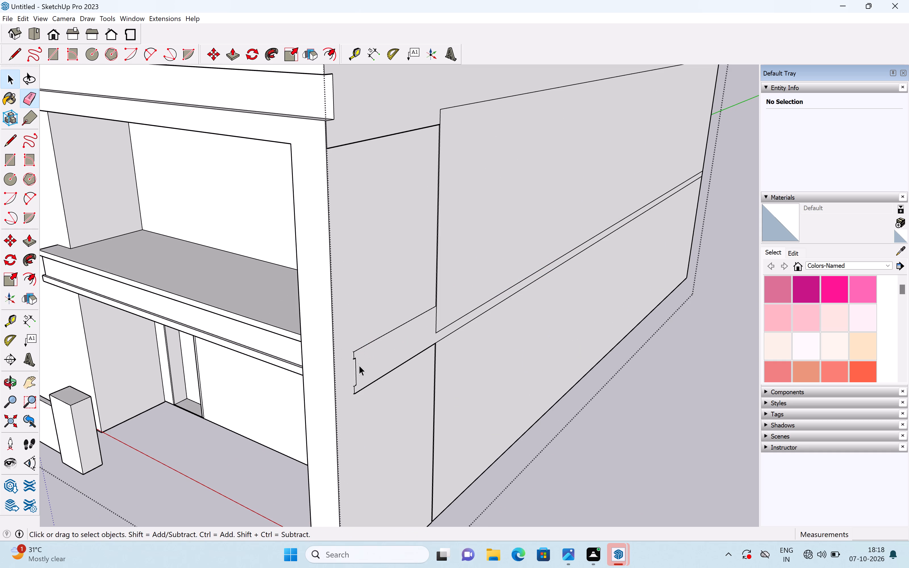
pyautogui.press('p')
pyautogui.moveTo(343, 355); pyautogui.dragTo(350, 368)
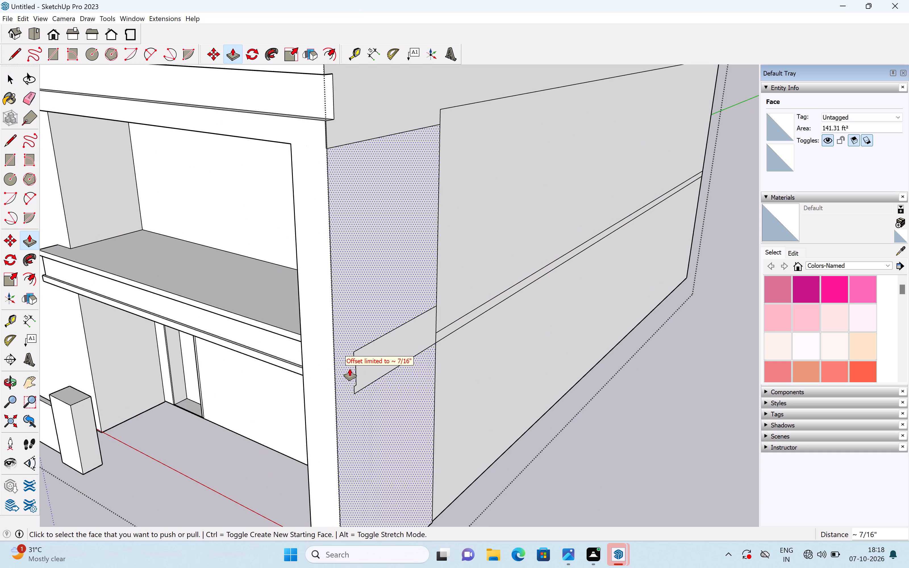
pyautogui.press('space')
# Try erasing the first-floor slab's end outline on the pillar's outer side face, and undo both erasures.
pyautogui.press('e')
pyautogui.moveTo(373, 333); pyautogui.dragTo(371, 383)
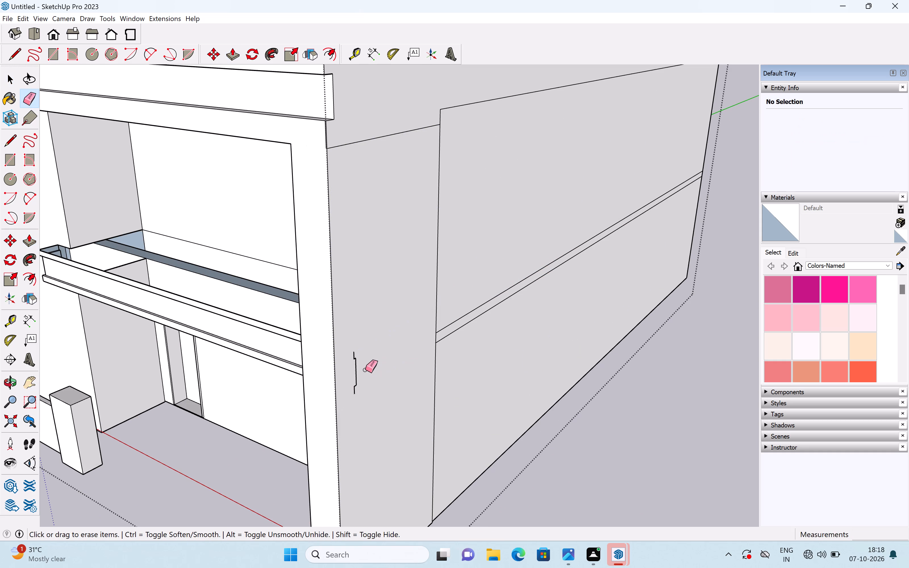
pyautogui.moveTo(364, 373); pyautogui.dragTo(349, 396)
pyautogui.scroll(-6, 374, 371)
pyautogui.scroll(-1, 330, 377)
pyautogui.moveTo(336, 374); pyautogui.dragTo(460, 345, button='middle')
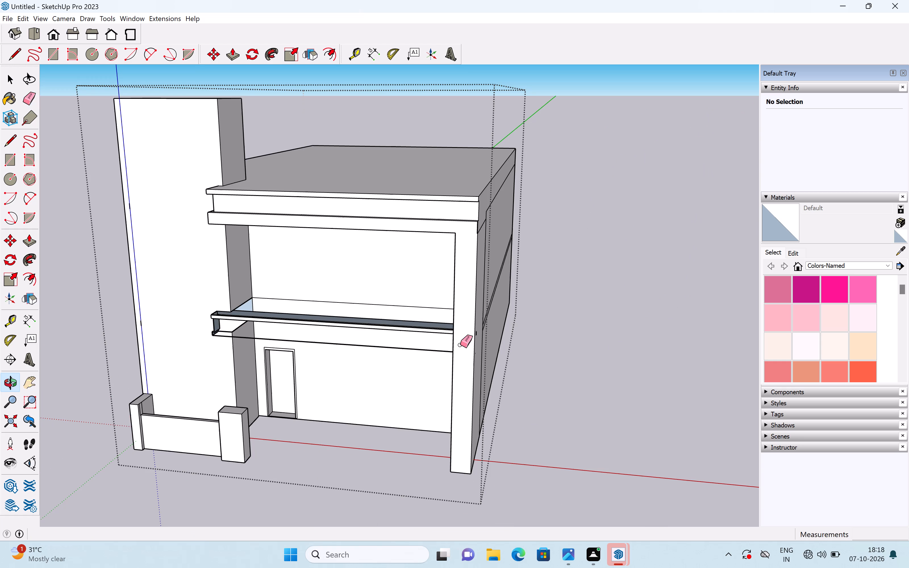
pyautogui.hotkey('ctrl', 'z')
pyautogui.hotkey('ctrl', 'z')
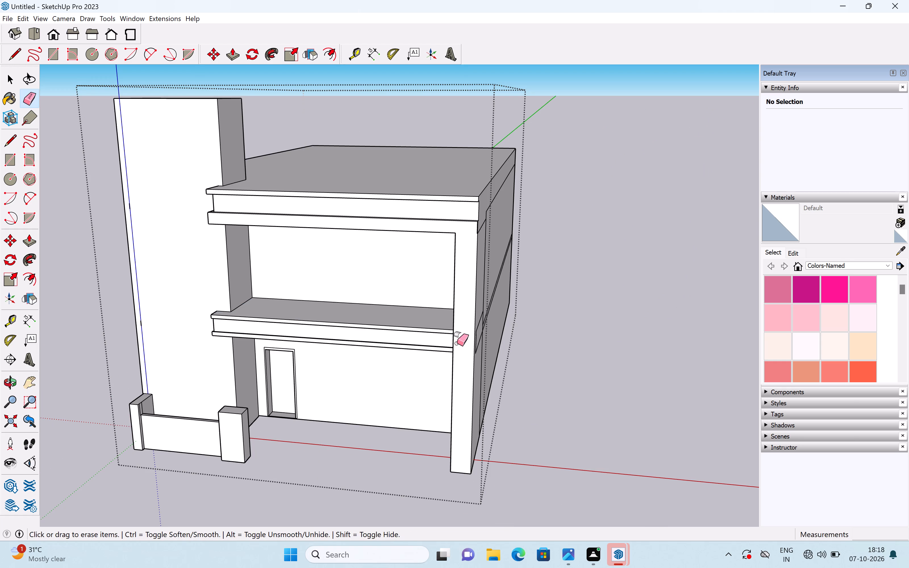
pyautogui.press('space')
# Examine the pillar's outer side, the slab-end outline and the front elevation from several angles.
pyautogui.moveTo(484, 341); pyautogui.dragTo(281, 341, button='middle')
pyautogui.scroll(4, 318, 336)
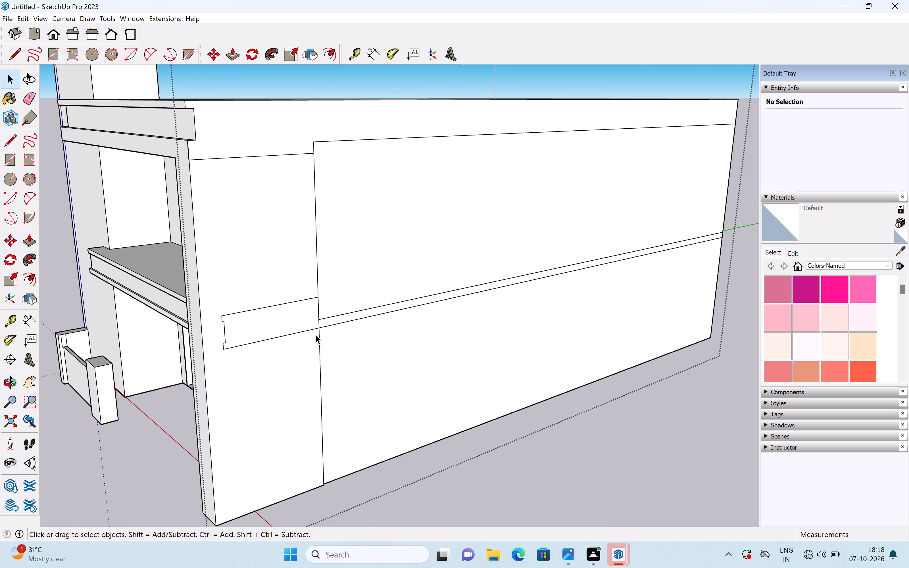
pyautogui.scroll(-7, 315, 334)
pyautogui.keyDown('shift'); pyautogui.moveTo(299, 340); pyautogui.dragTo(389, 344, button='middle'); pyautogui.keyUp('shift')
pyautogui.moveTo(333, 344); pyautogui.dragTo(551, 317, button='middle')
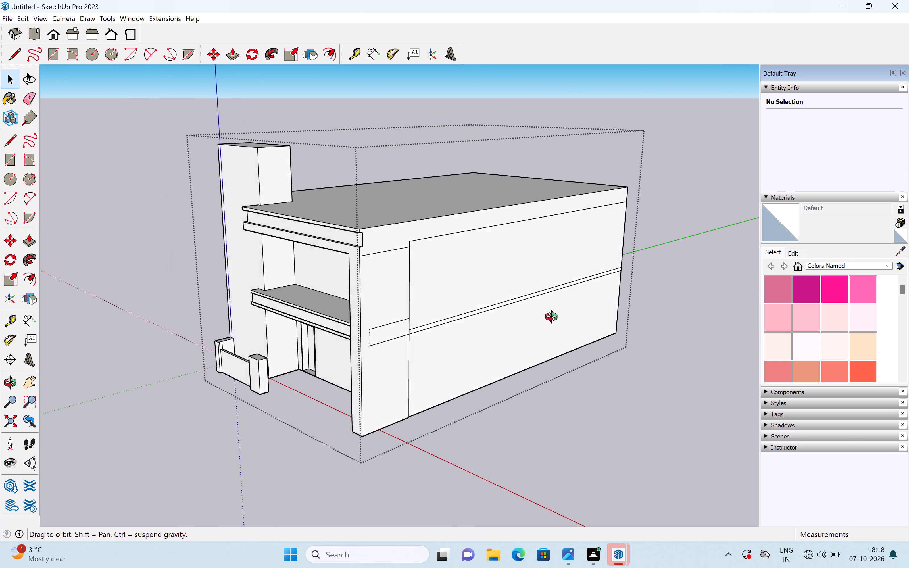
pyautogui.moveTo(551, 317); pyautogui.dragTo(553, 316, button='middle')
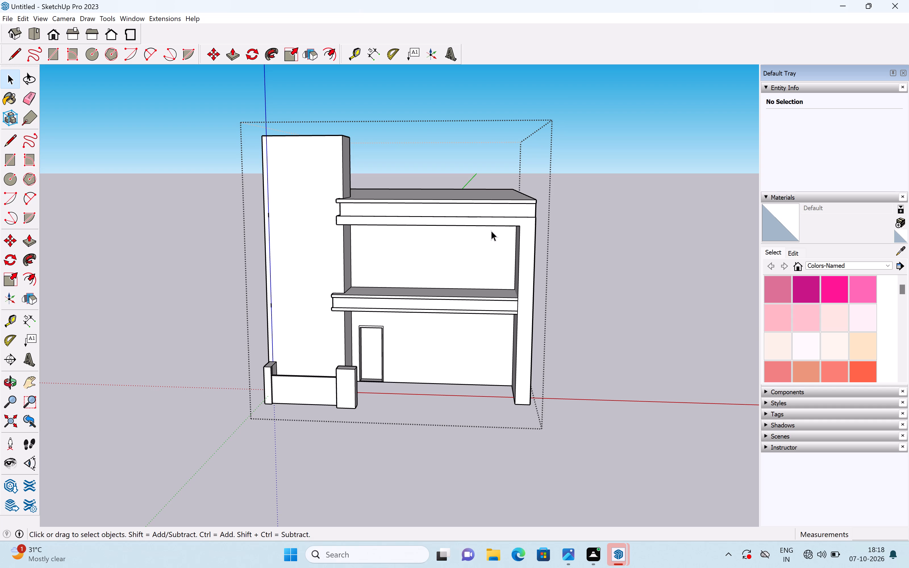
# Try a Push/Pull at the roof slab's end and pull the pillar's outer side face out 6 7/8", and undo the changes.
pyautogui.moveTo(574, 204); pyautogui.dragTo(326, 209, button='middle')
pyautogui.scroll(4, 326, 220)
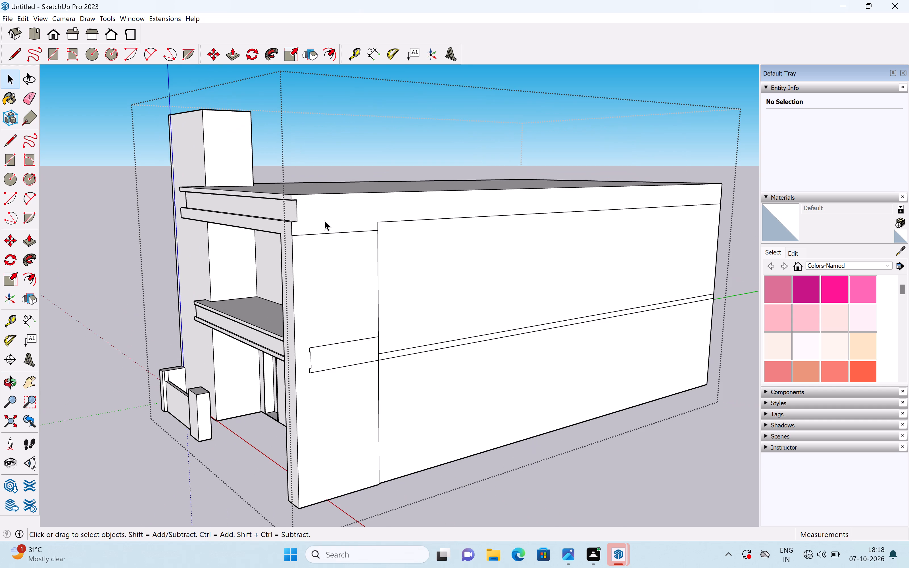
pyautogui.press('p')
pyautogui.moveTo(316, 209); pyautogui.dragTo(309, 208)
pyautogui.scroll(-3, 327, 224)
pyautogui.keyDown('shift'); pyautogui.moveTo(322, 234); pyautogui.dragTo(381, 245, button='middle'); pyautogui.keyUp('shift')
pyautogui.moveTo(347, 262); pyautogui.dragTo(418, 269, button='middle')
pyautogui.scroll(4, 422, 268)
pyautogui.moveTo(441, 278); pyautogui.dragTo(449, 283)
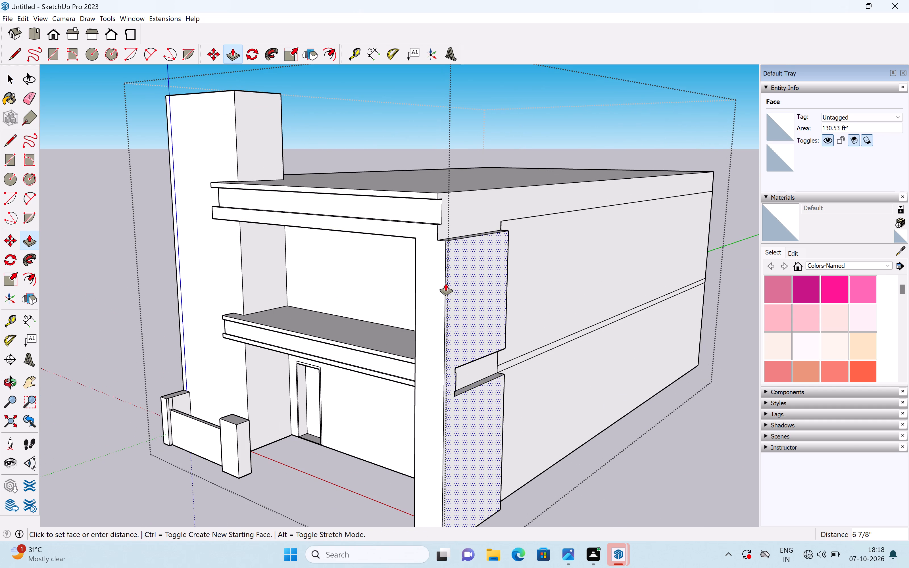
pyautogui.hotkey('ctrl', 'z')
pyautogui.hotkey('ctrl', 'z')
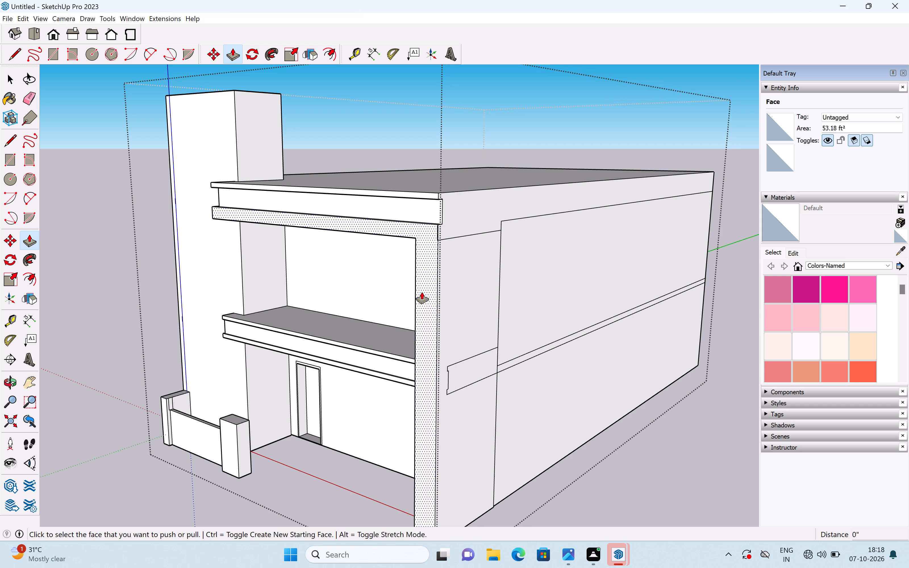
# Undo the side pillar's recent edits and its extrusion and outline, back to the house without the pillar.
pyautogui.hotkey('ctrl', 'z')
pyautogui.hotkey('ctrl', 'z')
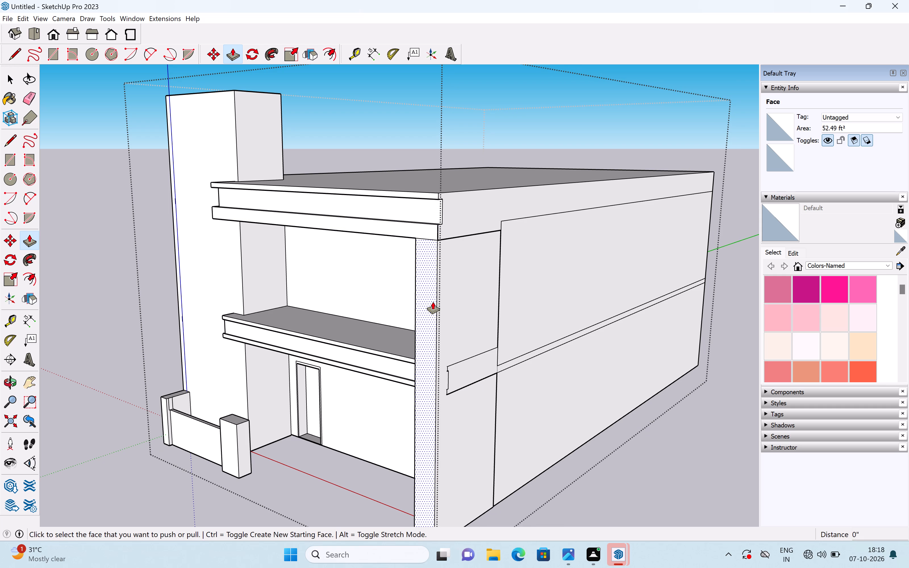
pyautogui.hotkey('ctrl', 'z')
pyautogui.hotkey('ctrl', 'z')
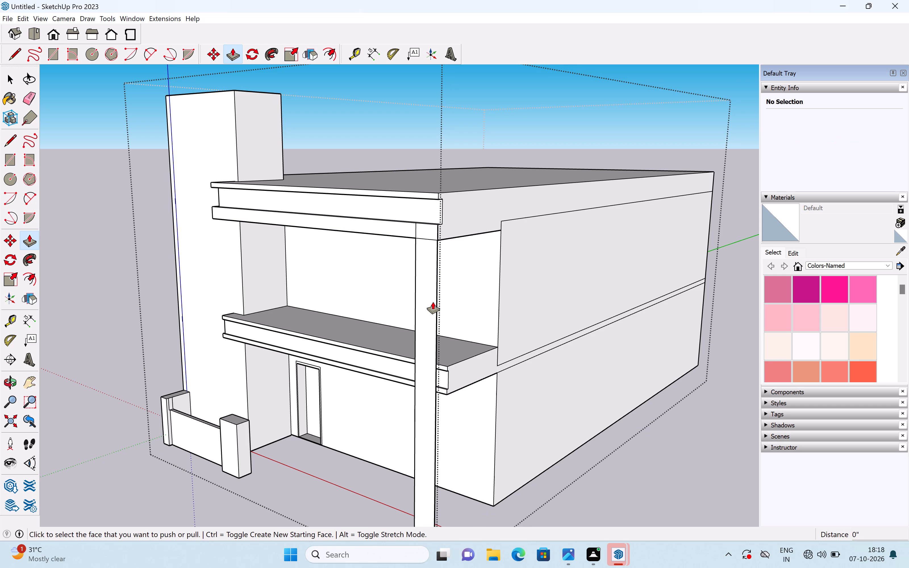
pyautogui.hotkey('ctrl', 'z')
pyautogui.scroll(-4, 433, 303)
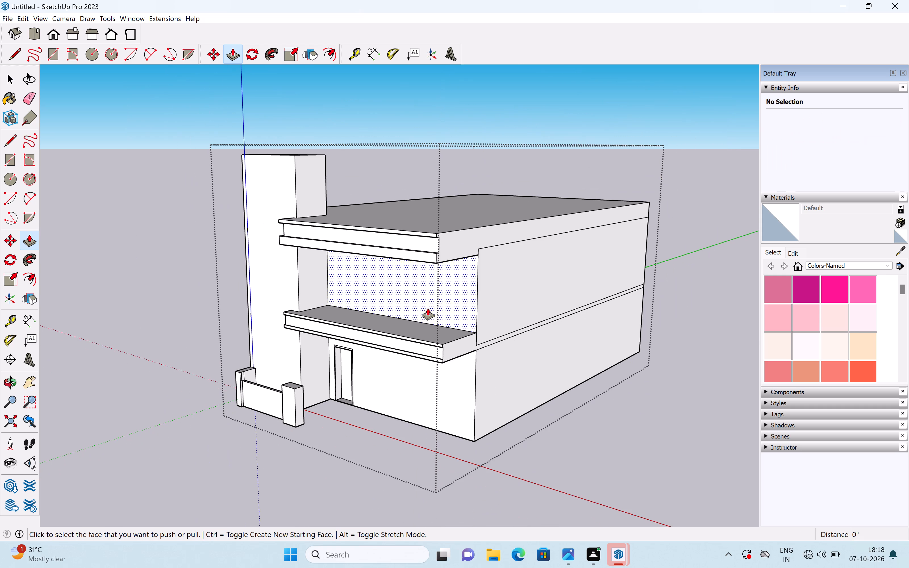
# Draw a tall rectangle about 1' 3 7/16" wide from the roof slab's lower band down to near the ground at the front's open end.
pyautogui.press('space')
pyautogui.moveTo(456, 316); pyautogui.dragTo(590, 304, button='middle')
pyautogui.scroll(2, 547, 274)
pyautogui.press('r')
pyautogui.moveTo(544, 273); pyautogui.dragTo(554, 263, button='middle')
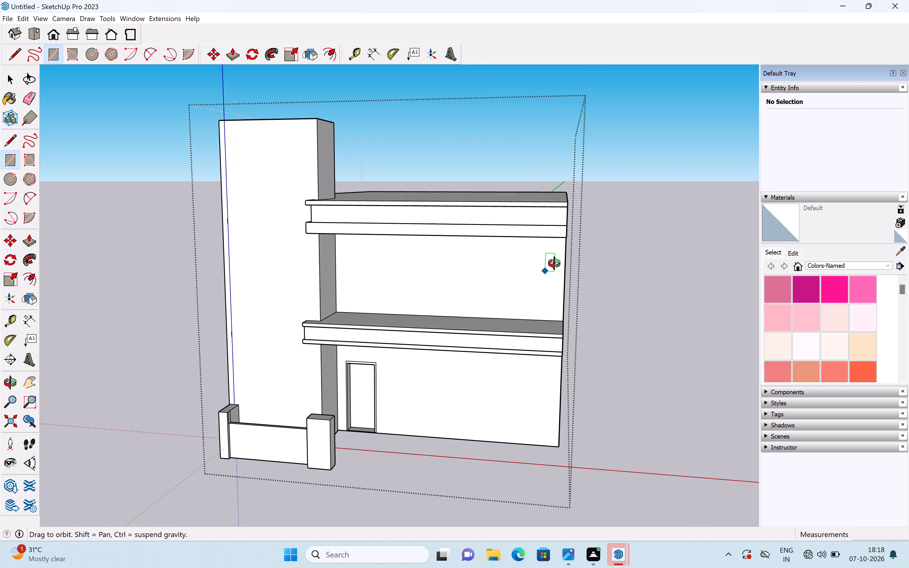
pyautogui.moveTo(554, 263); pyautogui.dragTo(566, 245, button='middle')
pyautogui.scroll(3, 569, 211)
pyautogui.click(577, 190)
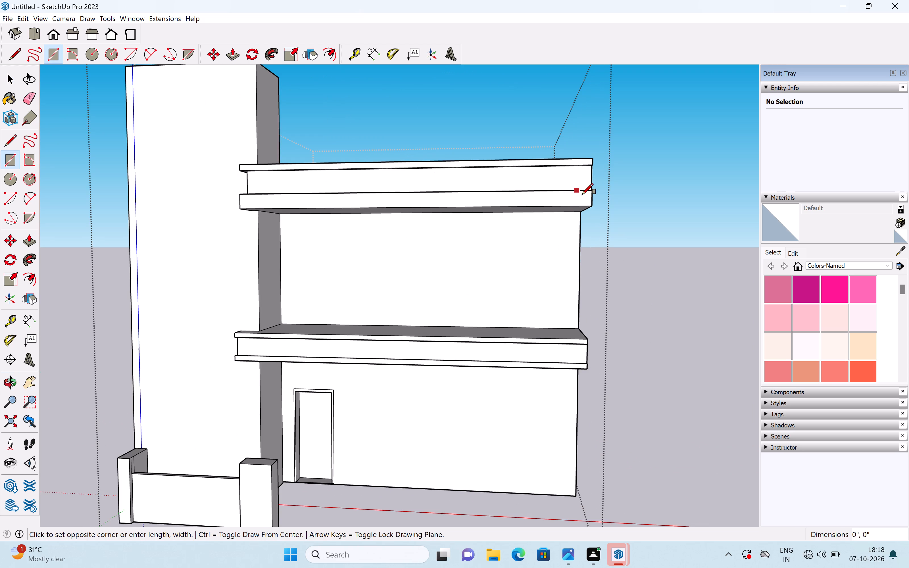
pyautogui.scroll(-2, 595, 258)
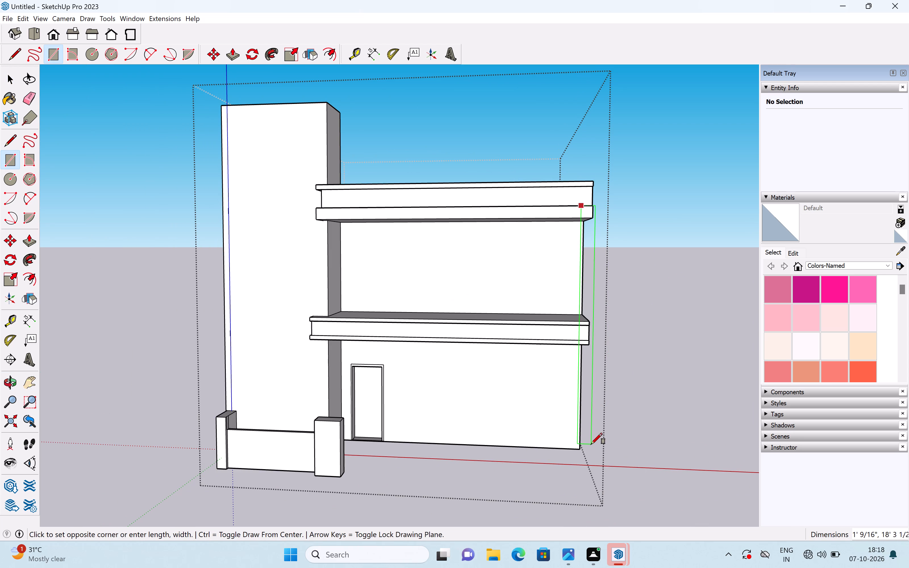
pyautogui.click(595, 459)
pyautogui.press('space')
# Pull the rectangle's back face 7' 1 9/16" towards the house to form the side pillar.
pyautogui.moveTo(610, 447); pyautogui.dragTo(334, 490, button='middle')
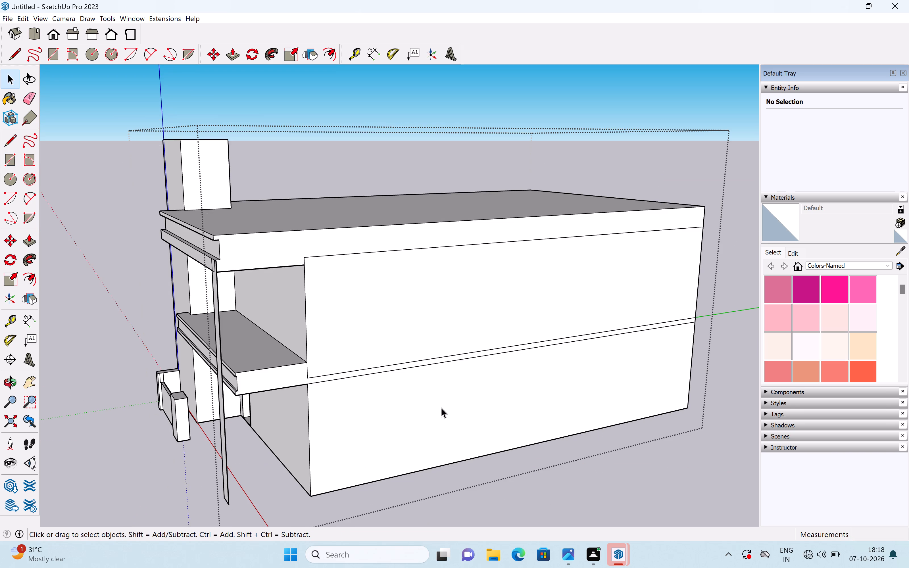
pyautogui.moveTo(442, 404); pyautogui.dragTo(302, 428, button='middle')
pyautogui.keyDown('shift'); pyautogui.moveTo(292, 365); pyautogui.dragTo(460, 329, button='middle'); pyautogui.keyUp('shift')
pyautogui.moveTo(453, 325); pyautogui.dragTo(445, 324, button='middle')
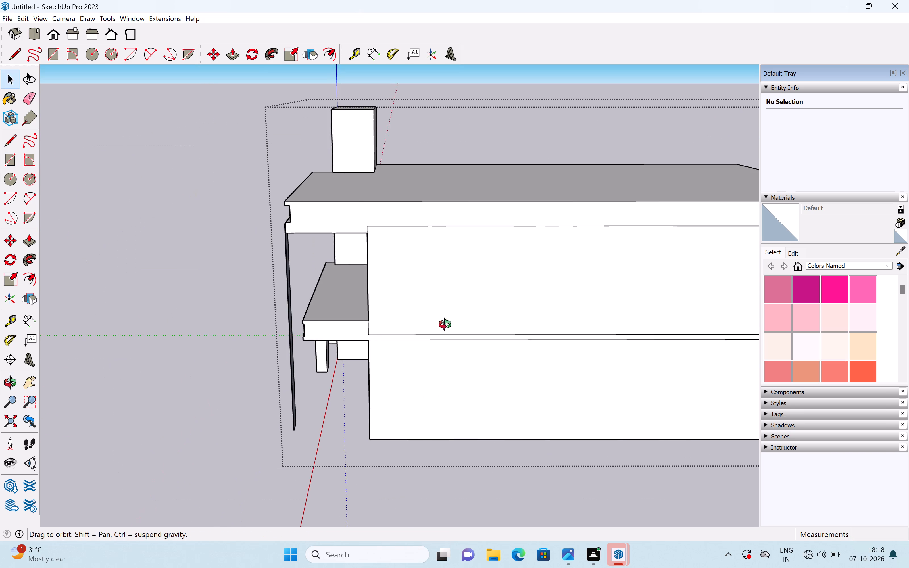
pyautogui.moveTo(445, 324); pyautogui.dragTo(364, 341, button='middle')
pyautogui.press('p')
pyautogui.moveTo(249, 339); pyautogui.dragTo(281, 359)
pyautogui.moveTo(248, 360); pyautogui.dragTo(324, 397)
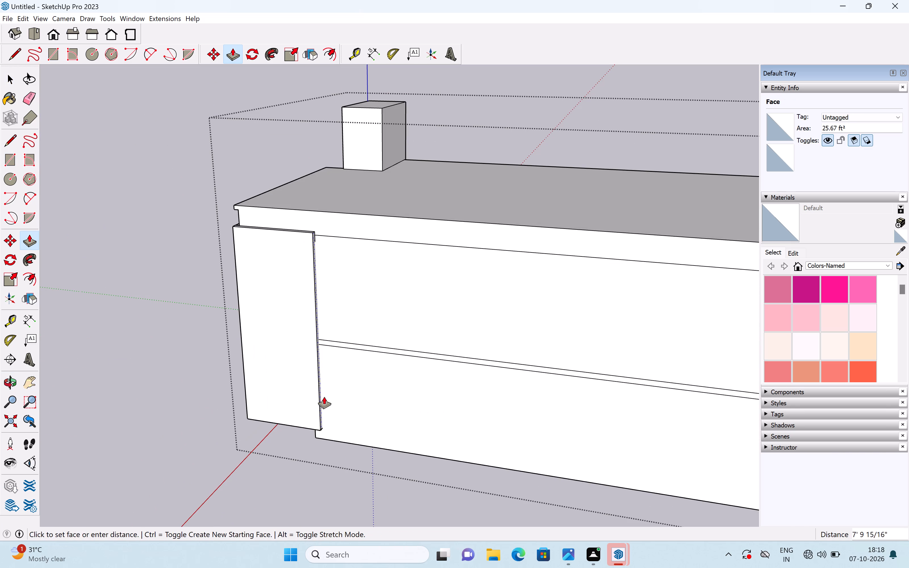
pyautogui.moveTo(324, 397); pyautogui.dragTo(307, 405)
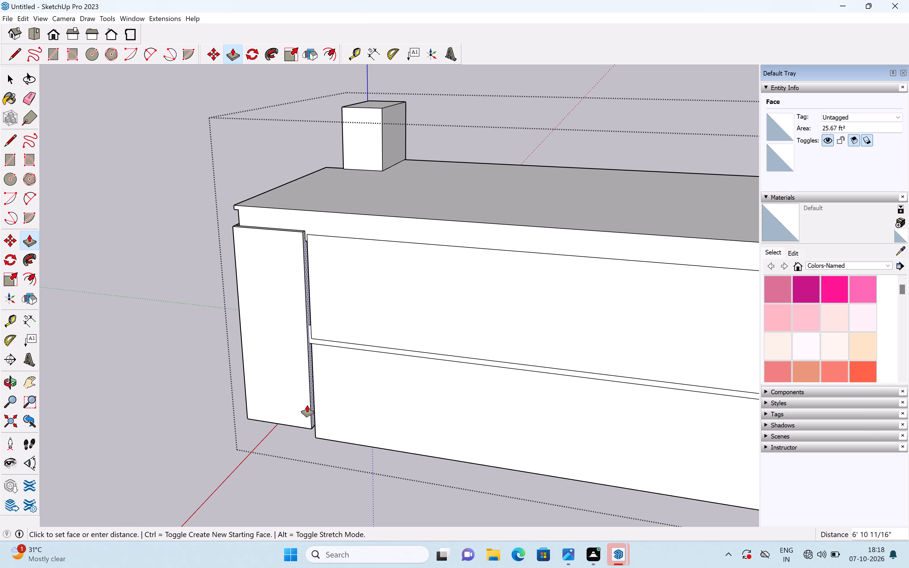
pyautogui.moveTo(307, 405); pyautogui.dragTo(309, 409)
pyautogui.scroll(-4, 307, 377)
pyautogui.moveTo(287, 354); pyautogui.dragTo(521, 312, button='middle')
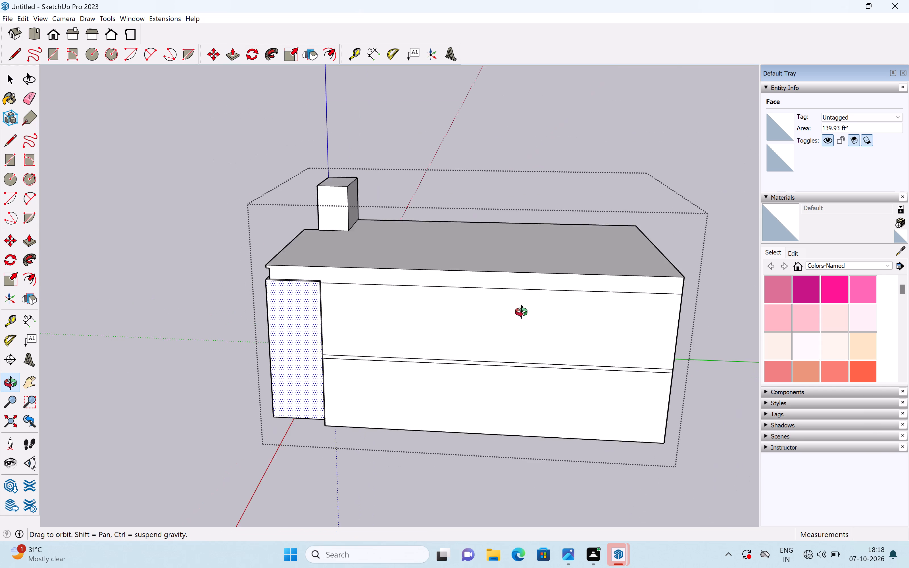
pyautogui.moveTo(521, 312); pyautogui.dragTo(584, 292, button='middle')
pyautogui.moveTo(333, 327); pyautogui.dragTo(582, 321, button='middle')
pyautogui.scroll(10, 559, 269)
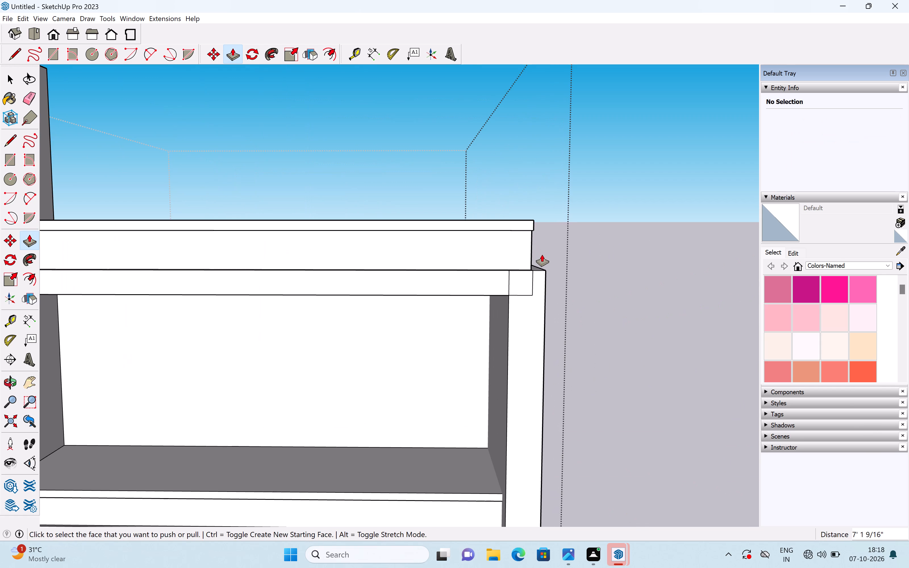
# Adjust the side pillar's outer side face with Push/Pull, making the pillar about 1' 5 1/8" wide.
pyautogui.moveTo(553, 307); pyautogui.dragTo(382, 318, button='middle')
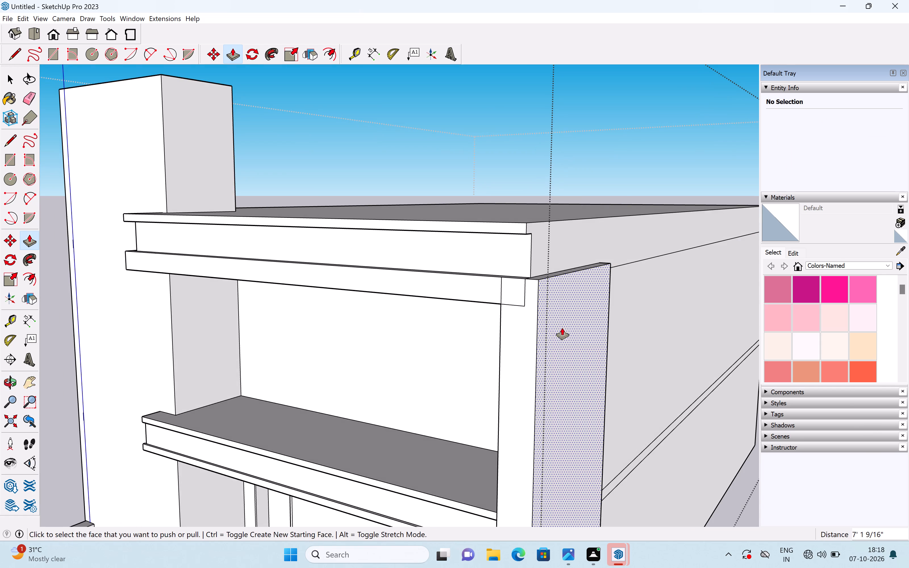
pyautogui.moveTo(554, 329); pyautogui.dragTo(565, 336)
pyautogui.scroll(-4, 559, 331)
pyautogui.moveTo(499, 320); pyautogui.dragTo(586, 301, button='middle')
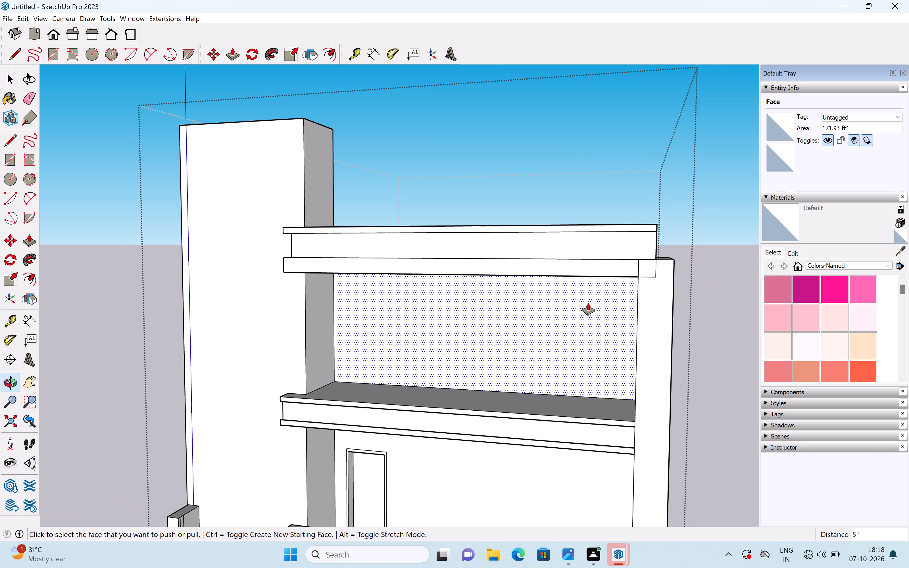
pyautogui.moveTo(599, 318); pyautogui.dragTo(494, 358, button='middle')
pyautogui.moveTo(531, 367); pyautogui.dragTo(525, 366)
pyautogui.press('space')
pyautogui.moveTo(448, 372); pyautogui.dragTo(568, 352, button='middle')
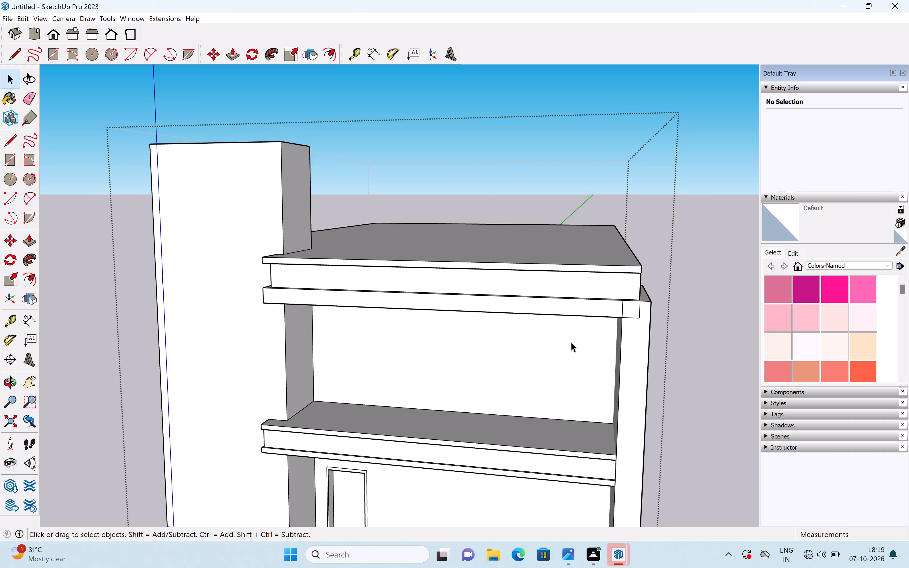
# Erase the slab-end outline edges where the roof slab's lower band meets the side pillar's front face.
pyautogui.scroll(5, 591, 325)
pyautogui.press('e')
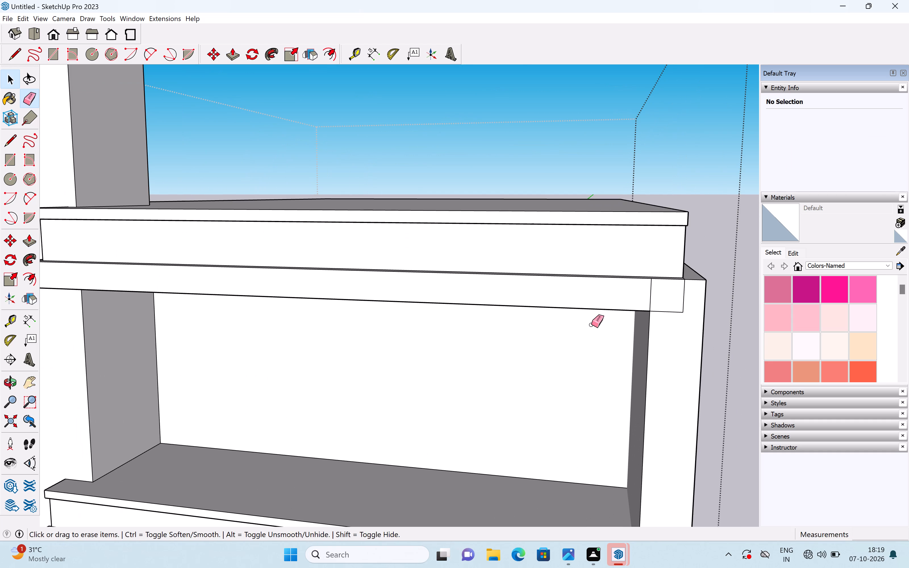
pyautogui.moveTo(648, 296); pyautogui.dragTo(657, 295)
pyautogui.moveTo(663, 299); pyautogui.dragTo(669, 321)
pyautogui.moveTo(678, 302); pyautogui.dragTo(677, 302)
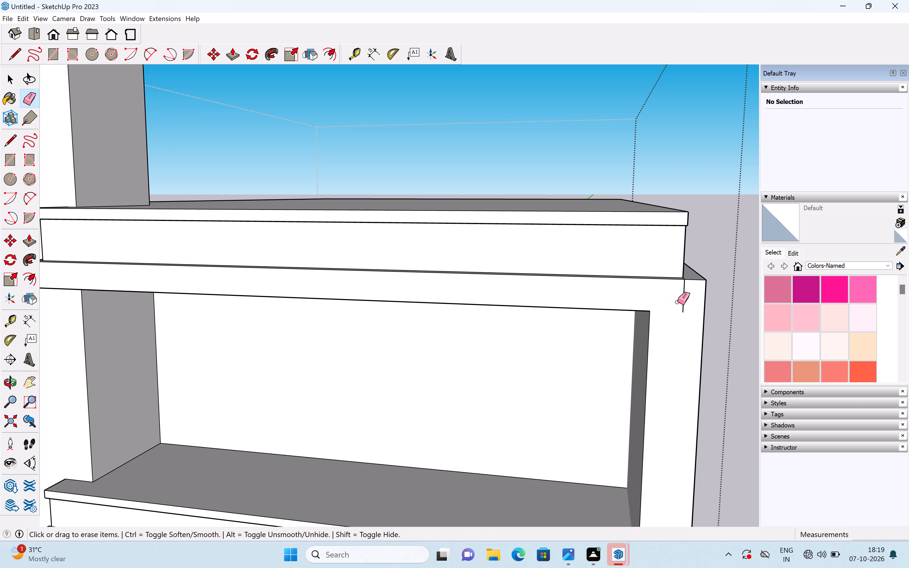
pyautogui.moveTo(677, 302); pyautogui.dragTo(686, 303)
pyautogui.press('space')
# Extend the side pillar's bottom face down about 1' 2 5/16".
pyautogui.scroll(-13, 649, 306)
pyautogui.moveTo(586, 325); pyautogui.dragTo(591, 292, button='middle')
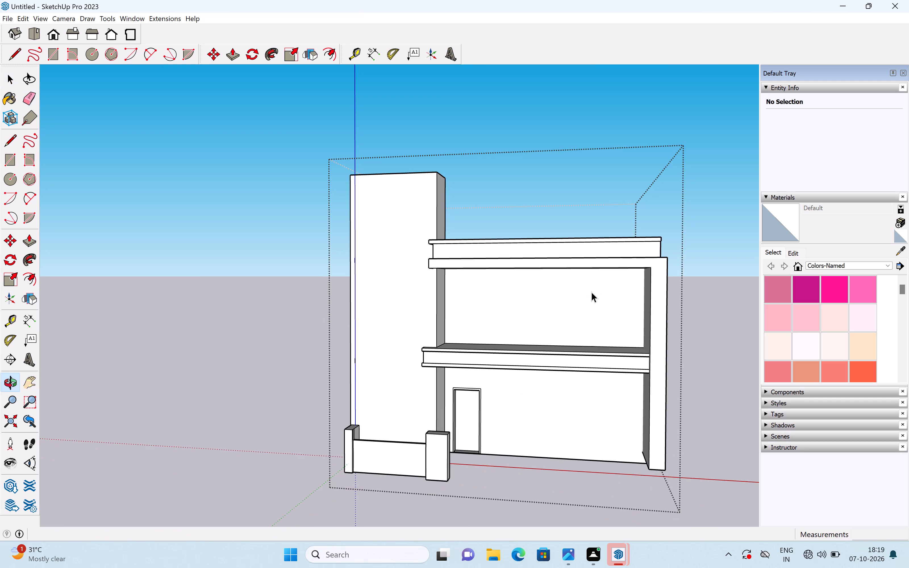
pyautogui.scroll(-3, 576, 316)
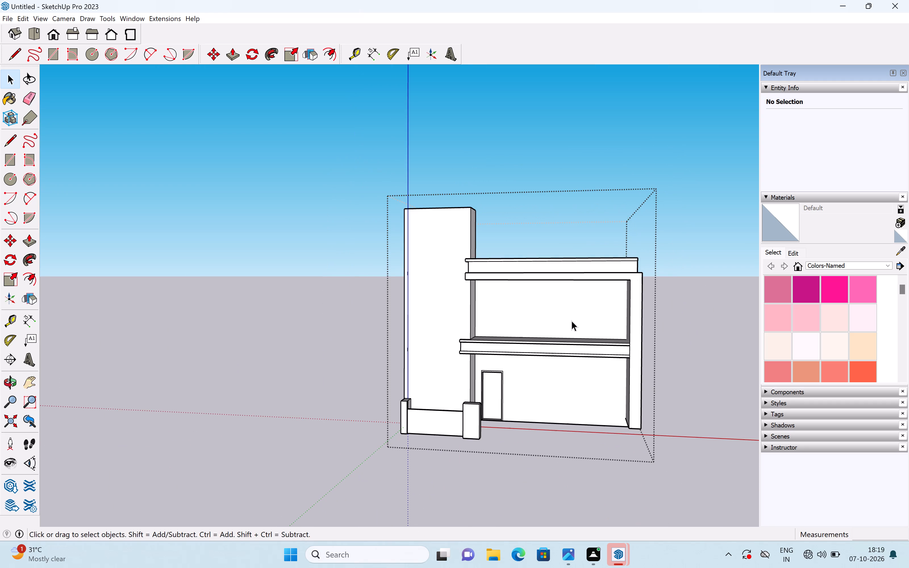
pyautogui.moveTo(579, 323); pyautogui.dragTo(689, 329, button='middle')
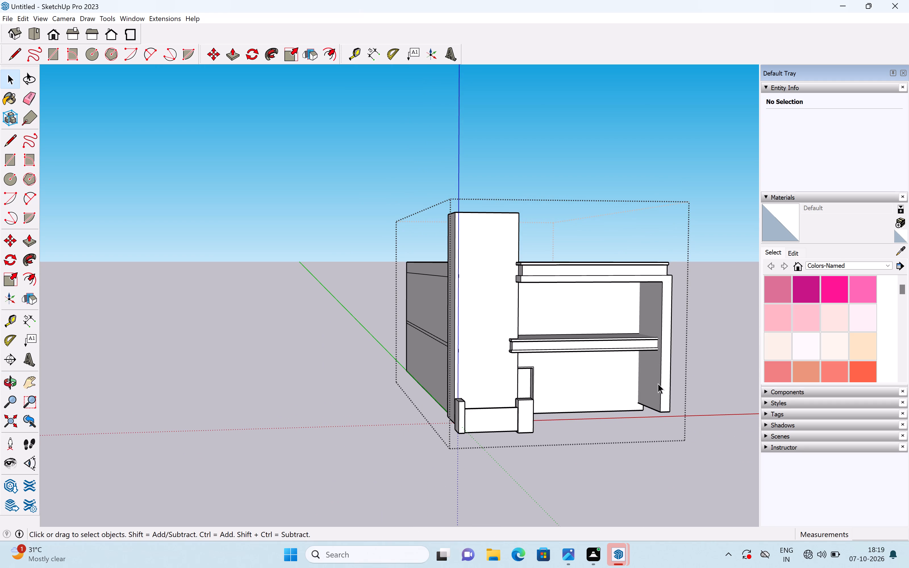
pyautogui.moveTo(658, 385); pyautogui.dragTo(622, 267, button='middle')
pyautogui.scroll(3, 658, 335)
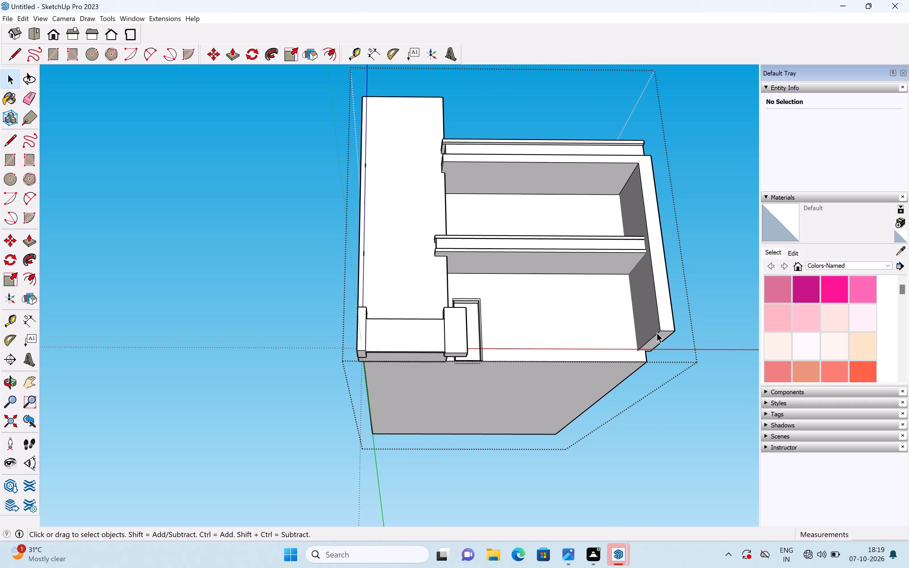
pyautogui.press('p')
pyautogui.moveTo(654, 339); pyautogui.dragTo(610, 369)
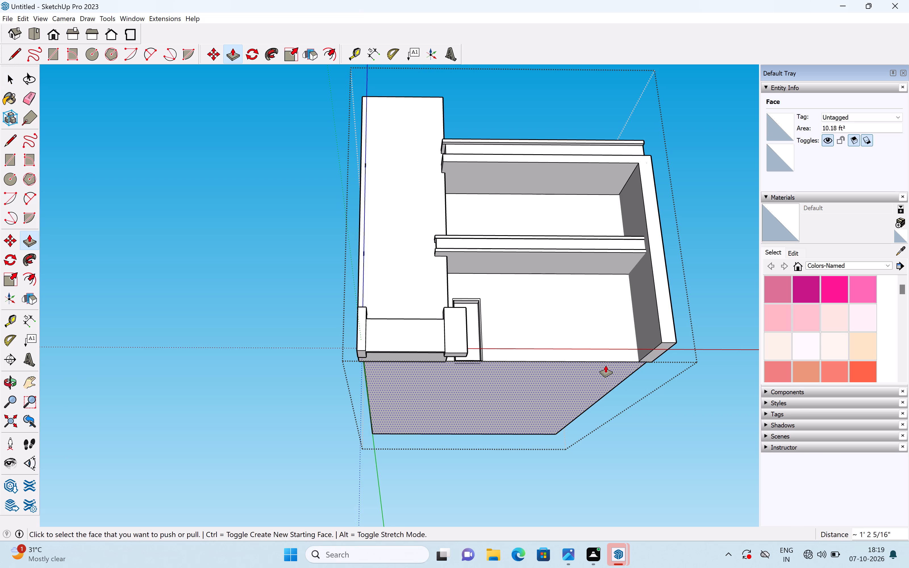
pyautogui.scroll(-5, 605, 360)
pyautogui.press('space')
pyautogui.moveTo(548, 367); pyautogui.dragTo(545, 513, button='middle')
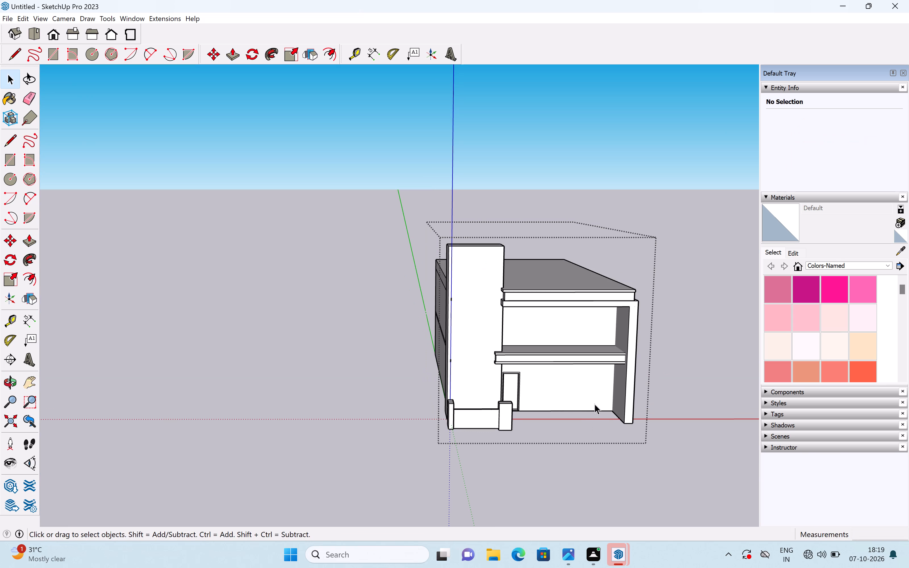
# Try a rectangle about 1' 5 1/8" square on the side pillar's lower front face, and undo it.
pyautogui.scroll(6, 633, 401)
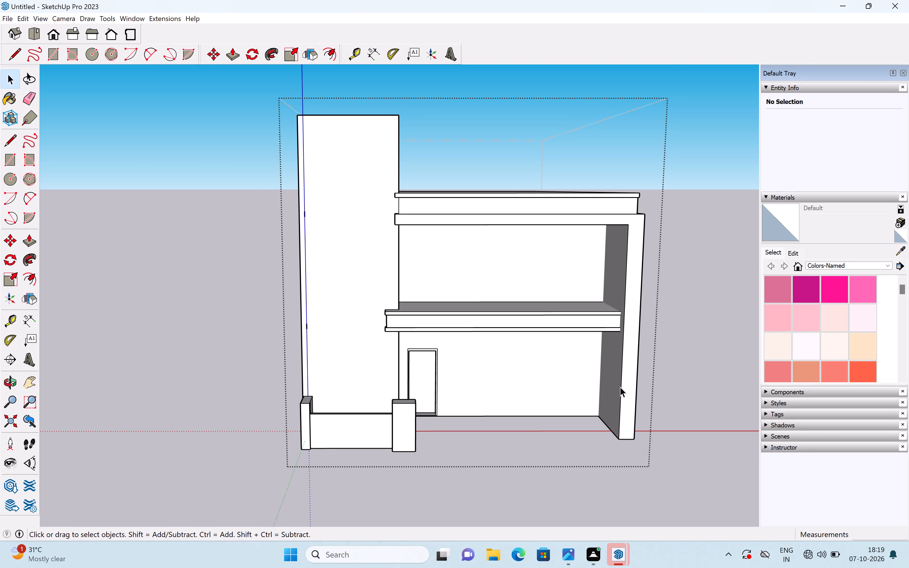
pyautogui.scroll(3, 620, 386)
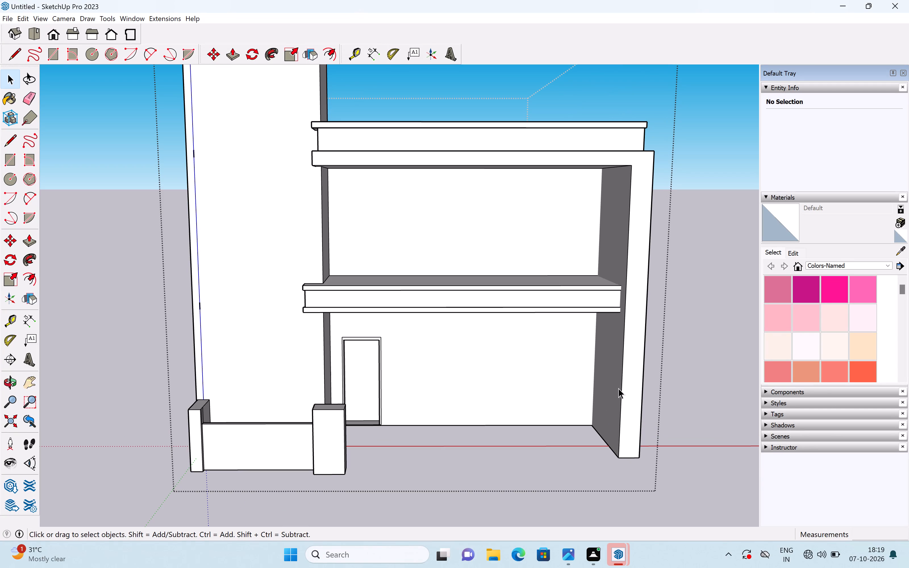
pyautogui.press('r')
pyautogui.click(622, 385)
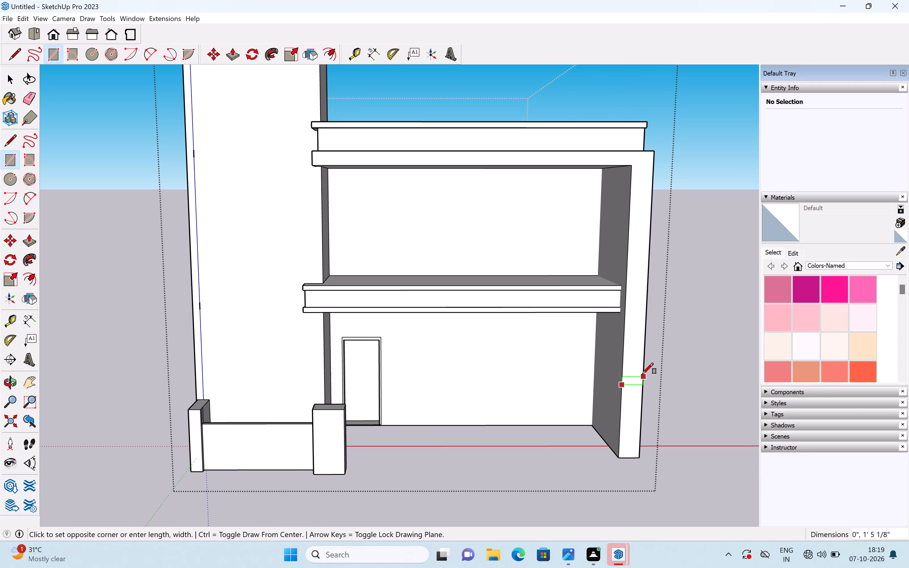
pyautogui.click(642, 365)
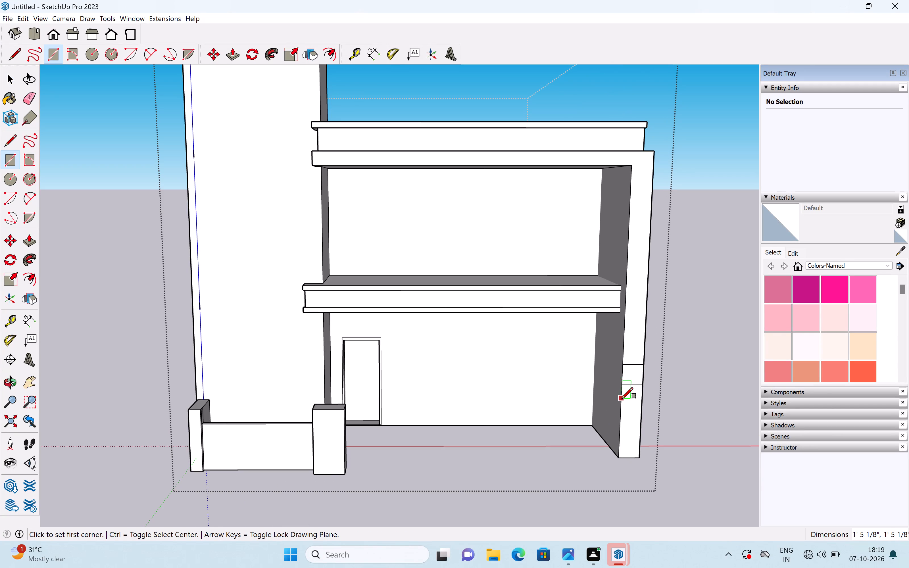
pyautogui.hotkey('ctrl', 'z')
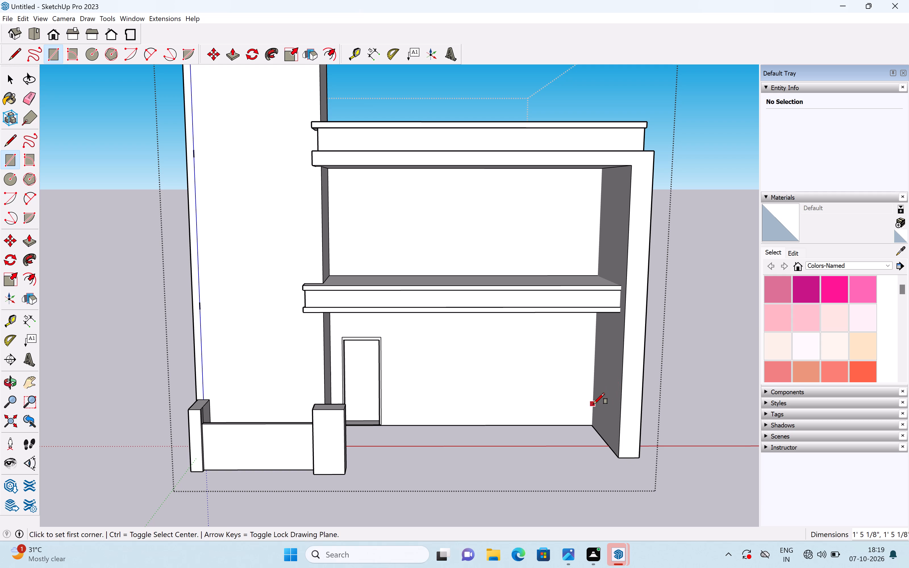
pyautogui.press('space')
# Draw a horizontal line about 18' 10 15/16" long from the boundary wall's inner post top to the side pillar's inner front edge.
pyautogui.press('l')
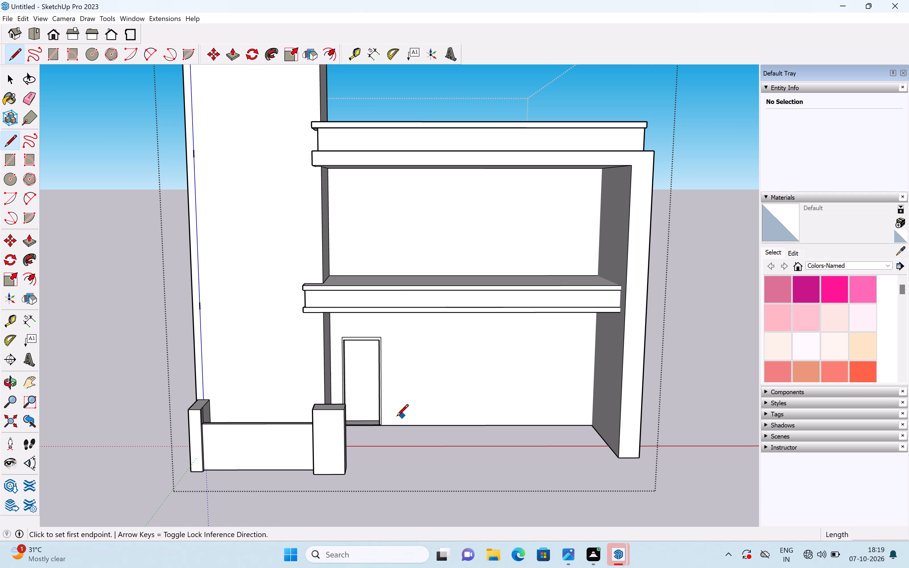
pyautogui.click(343, 412)
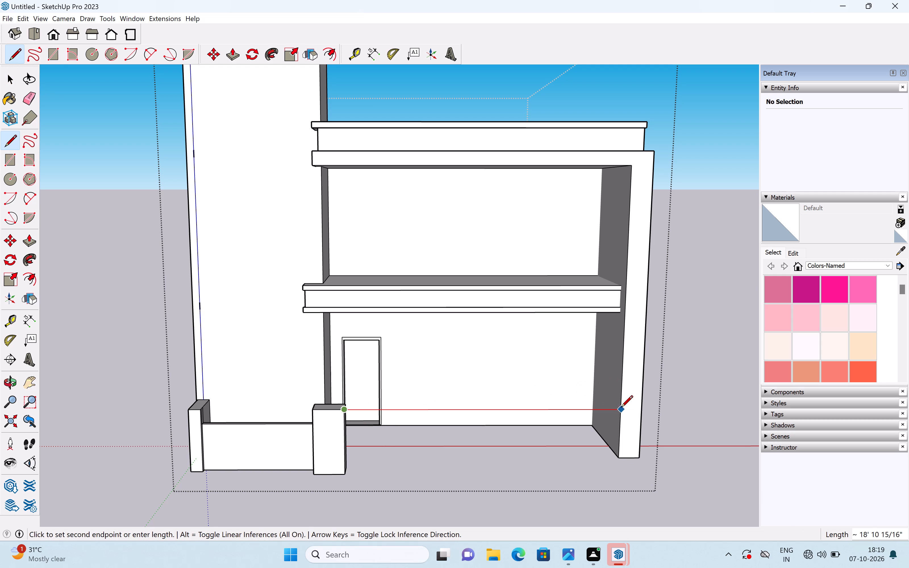
pyautogui.click(621, 408)
pyautogui.press('space')
# Draw a rectangle about 1' 5 3/16" across on the side pillar's front face, with its lower corner at the line's end.
pyautogui.press('r')
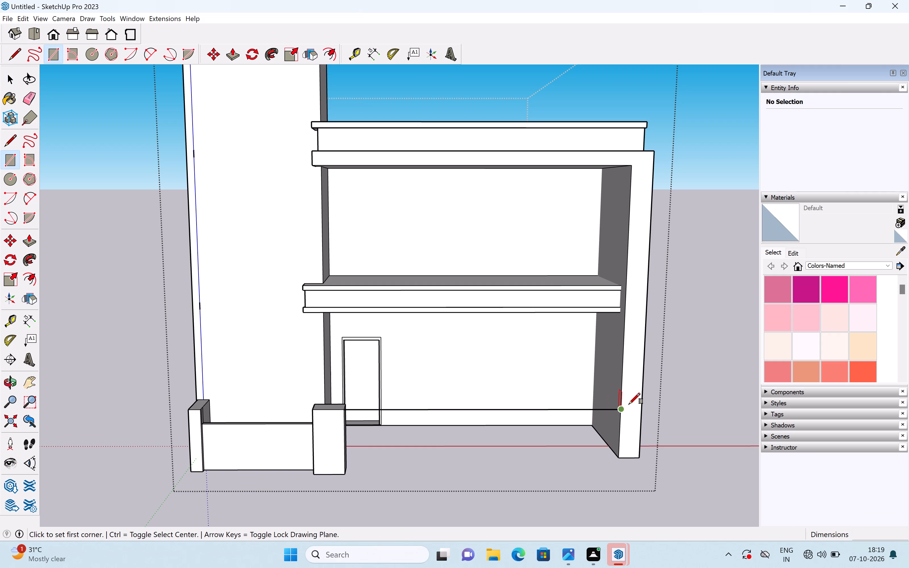
pyautogui.click(624, 408)
pyautogui.click(640, 391)
pyautogui.press('space')
# Pull the rectangle on the side pillar's front face forward 5' 11 7/16".
pyautogui.press('p')
pyautogui.moveTo(631, 402); pyautogui.dragTo(659, 441)
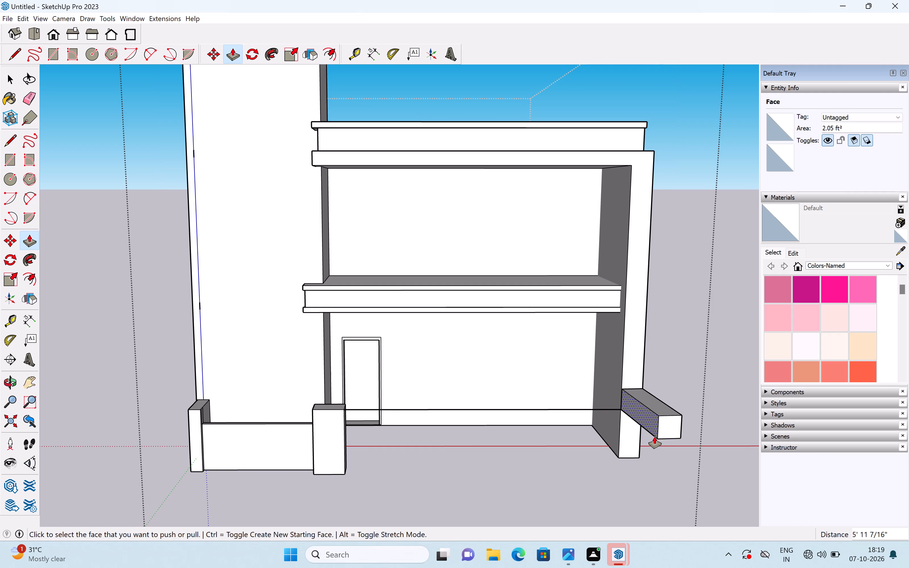
pyautogui.scroll(-3, 654, 437)
pyautogui.moveTo(654, 437); pyautogui.dragTo(736, 386, button='middle')
pyautogui.scroll(1, 675, 394)
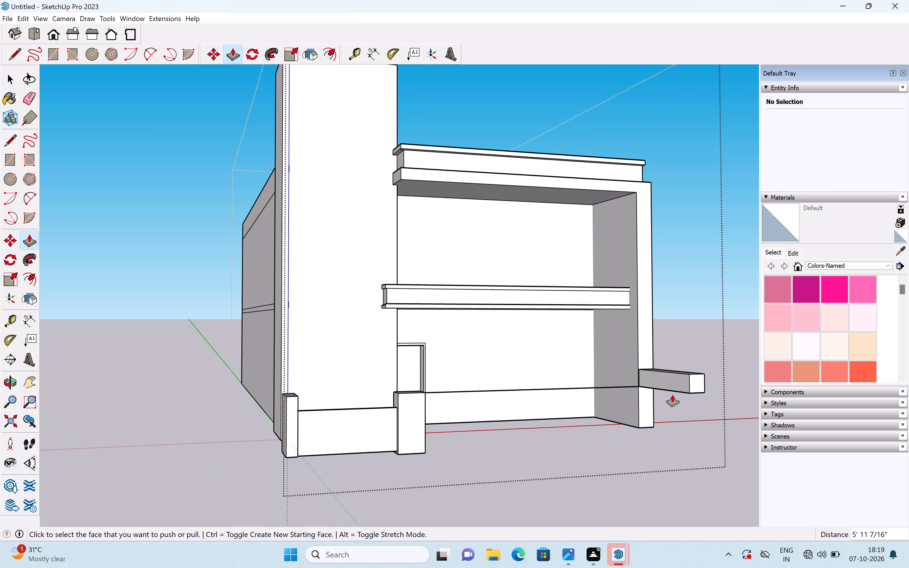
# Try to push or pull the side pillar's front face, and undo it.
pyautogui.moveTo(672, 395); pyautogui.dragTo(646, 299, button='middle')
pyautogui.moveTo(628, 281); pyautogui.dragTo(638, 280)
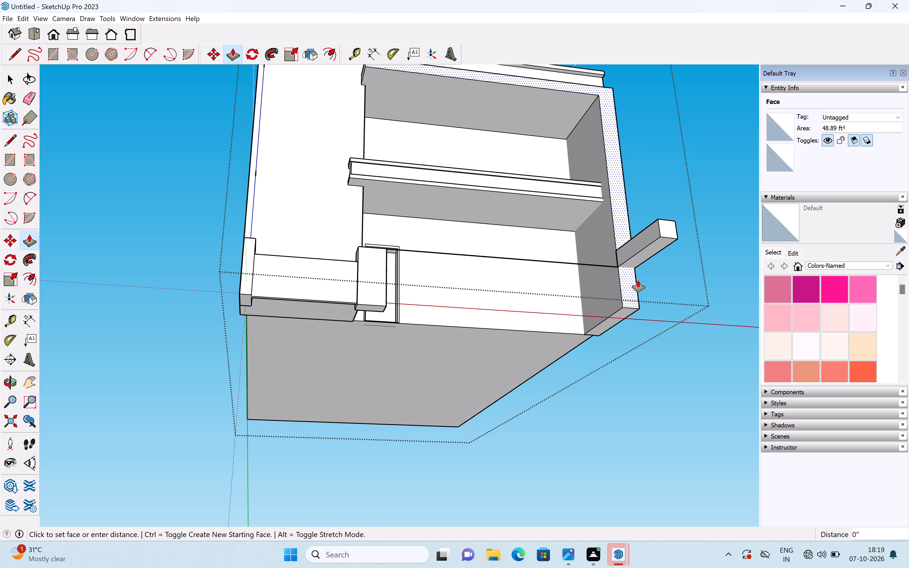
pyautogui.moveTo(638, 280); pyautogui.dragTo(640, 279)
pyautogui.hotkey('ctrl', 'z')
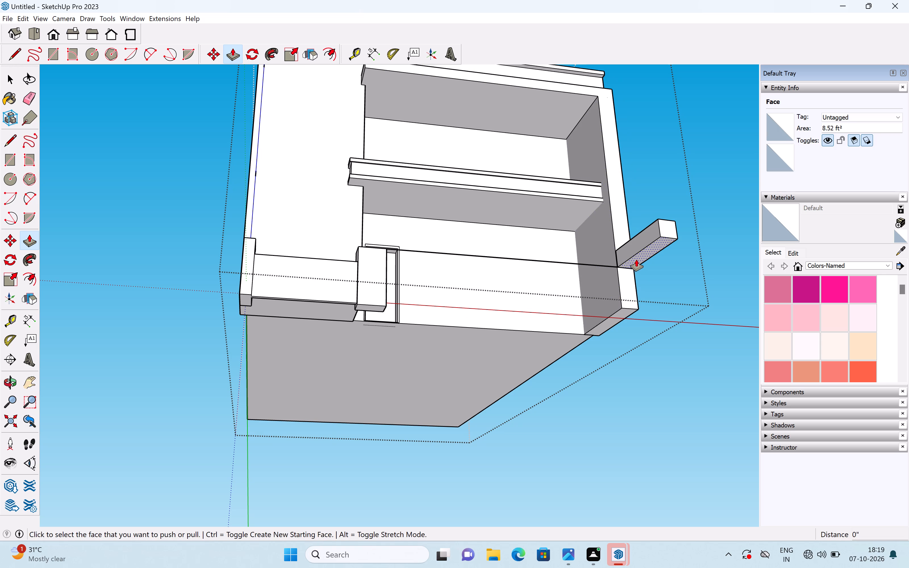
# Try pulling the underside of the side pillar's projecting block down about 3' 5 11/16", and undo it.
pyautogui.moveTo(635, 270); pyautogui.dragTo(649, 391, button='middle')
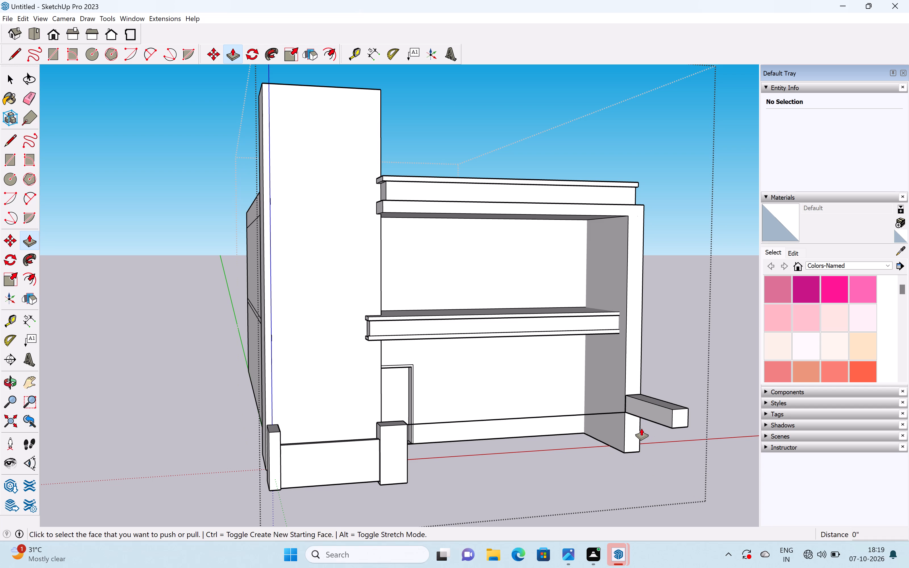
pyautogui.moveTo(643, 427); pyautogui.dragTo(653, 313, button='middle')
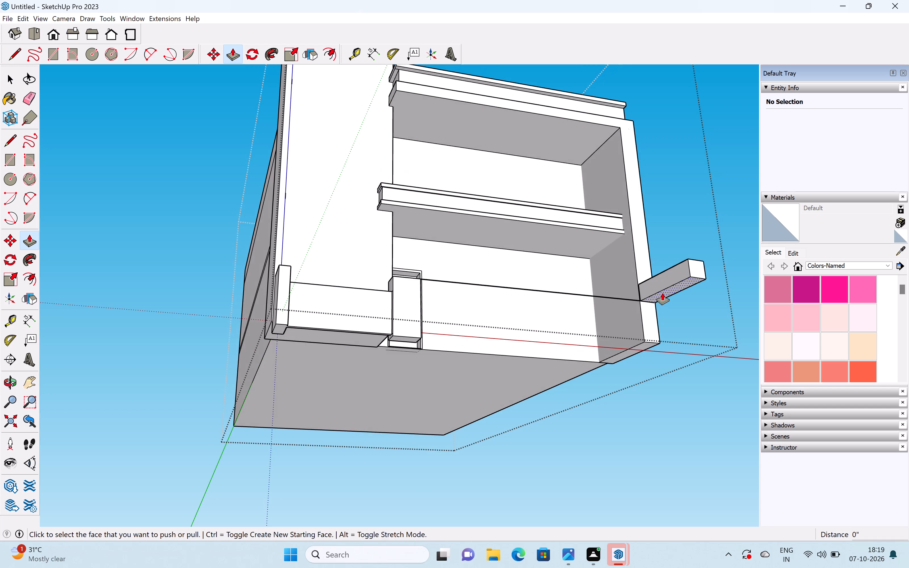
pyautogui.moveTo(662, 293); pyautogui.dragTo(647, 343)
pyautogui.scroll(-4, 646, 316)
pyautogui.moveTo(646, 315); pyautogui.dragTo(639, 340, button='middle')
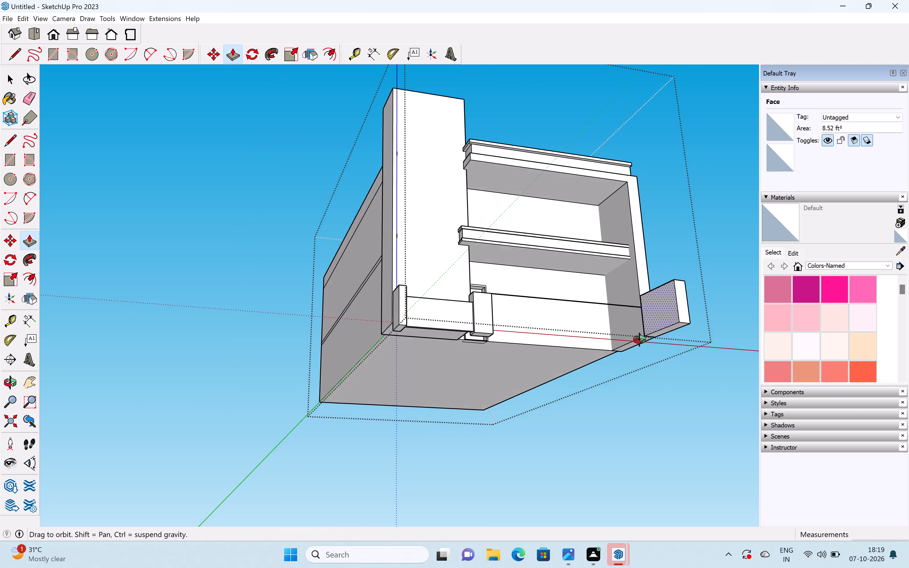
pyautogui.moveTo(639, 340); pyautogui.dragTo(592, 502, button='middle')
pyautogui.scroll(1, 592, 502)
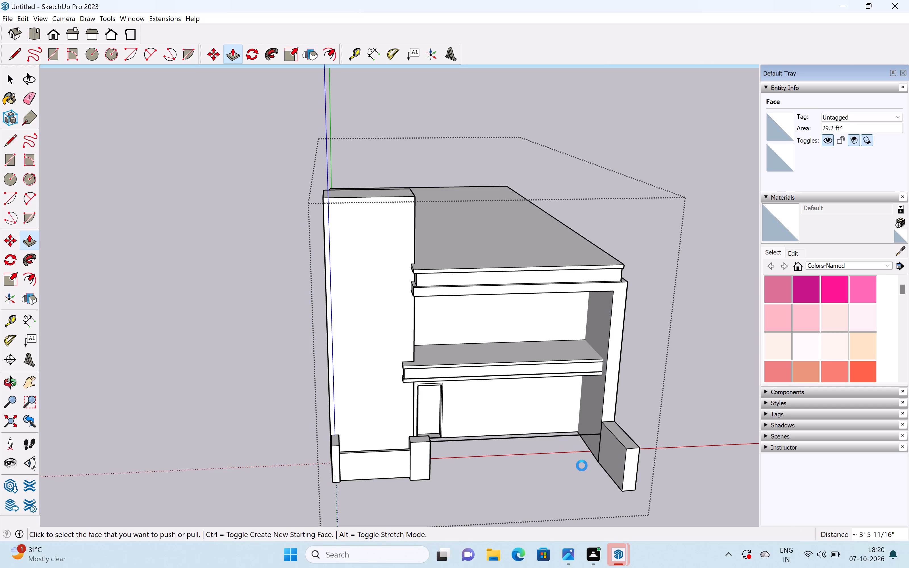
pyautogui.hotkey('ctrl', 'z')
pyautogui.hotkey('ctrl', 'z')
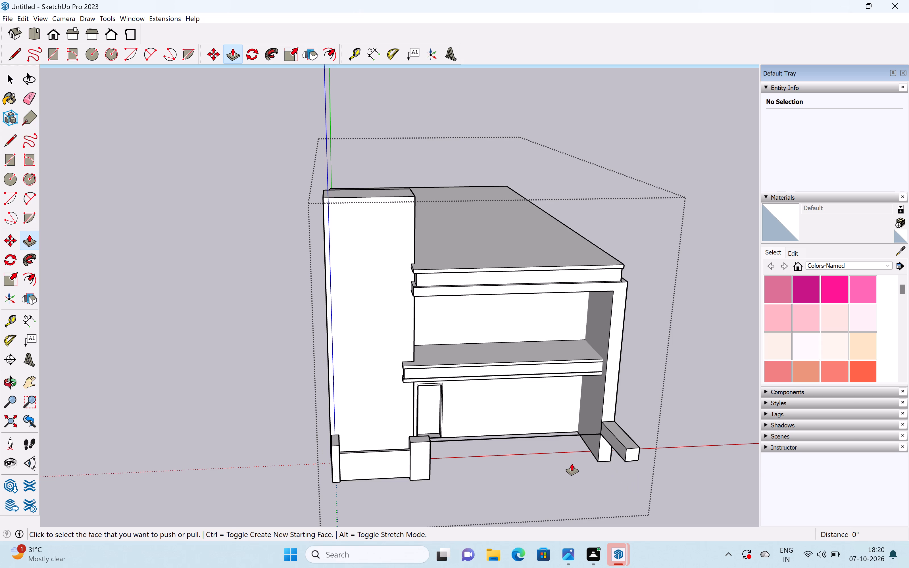
# Undo the block projecting from the side pillar, its rectangle and the horizontal line from the boundary post.
pyautogui.hotkey('ctrl', 'z')
pyautogui.hotkey('ctrl', 'z')
pyautogui.hotkey('ctrl', 'z')
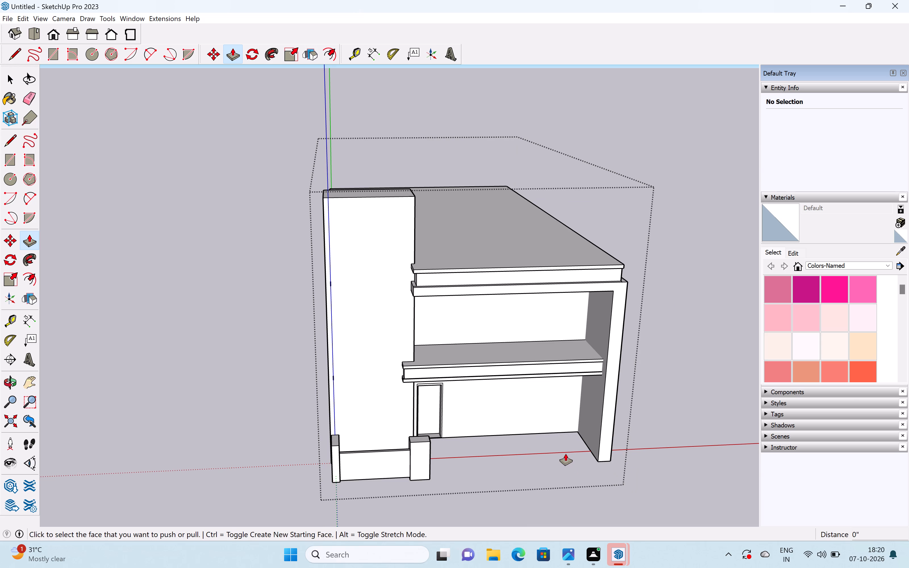
# Draw a horizontal line from the boundary wall's inner post top to the side pillar's inner front edge and across to its outer edge.
pyautogui.press('space')
pyautogui.press('l')
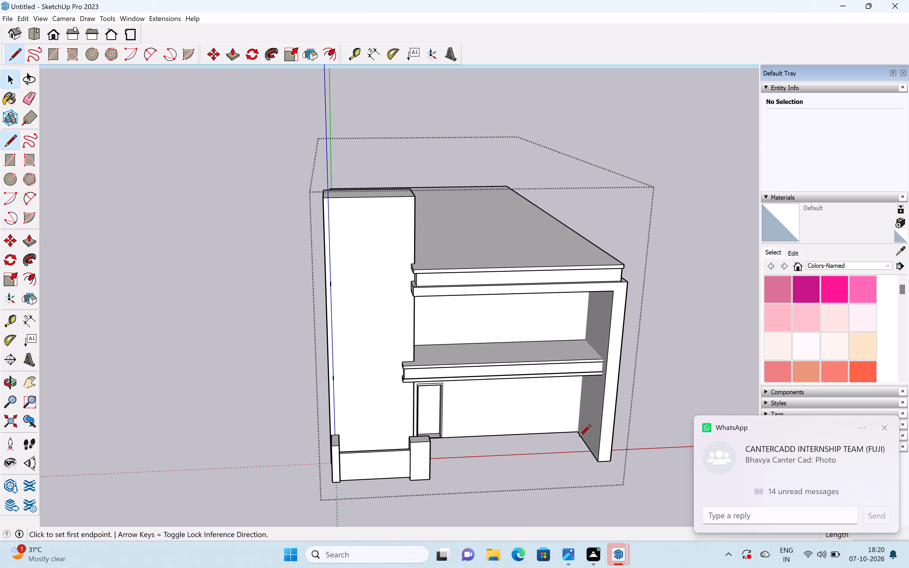
pyautogui.scroll(3, 585, 430)
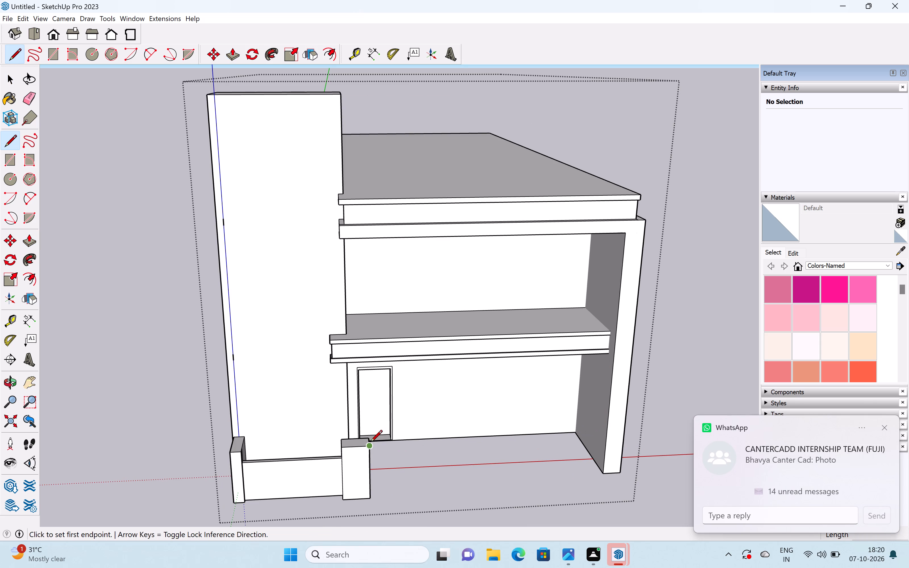
pyautogui.click(372, 446)
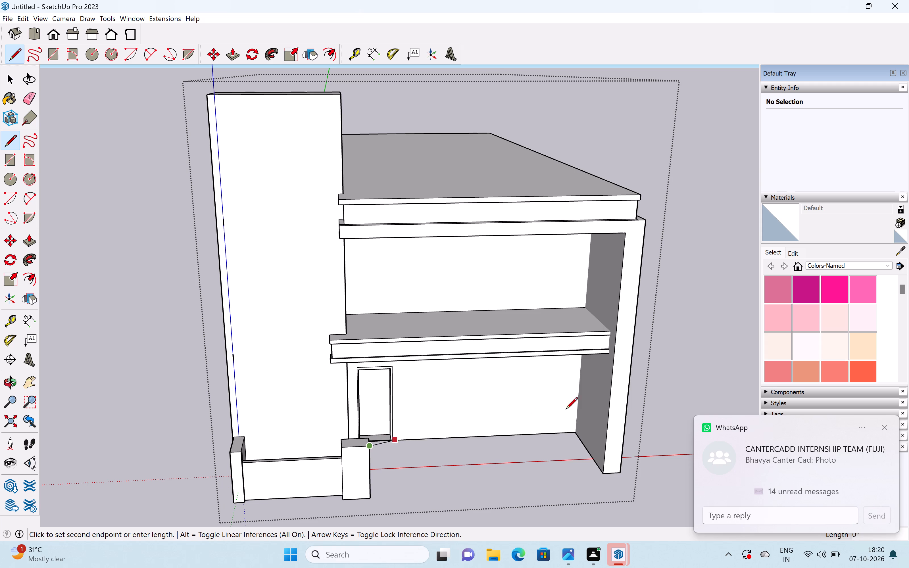
pyautogui.click(606, 438)
pyautogui.click(624, 431)
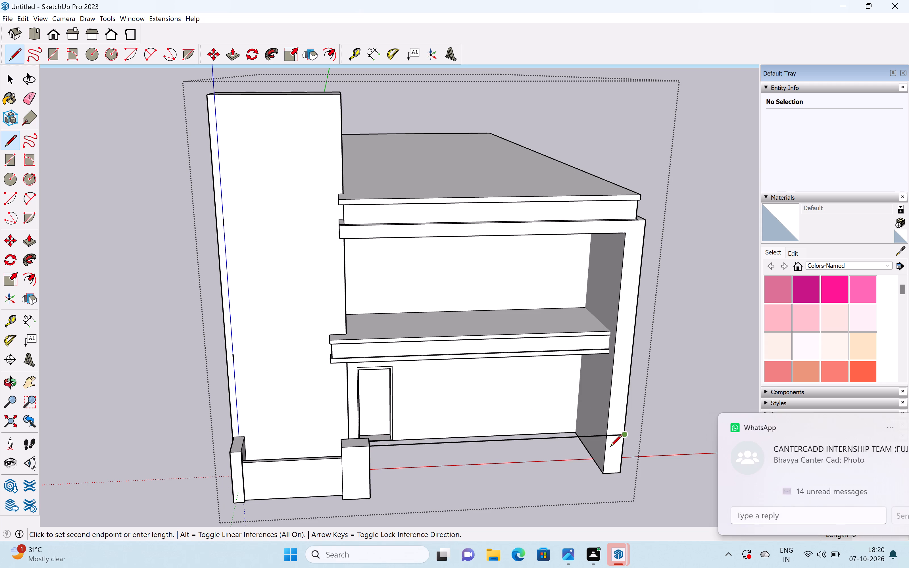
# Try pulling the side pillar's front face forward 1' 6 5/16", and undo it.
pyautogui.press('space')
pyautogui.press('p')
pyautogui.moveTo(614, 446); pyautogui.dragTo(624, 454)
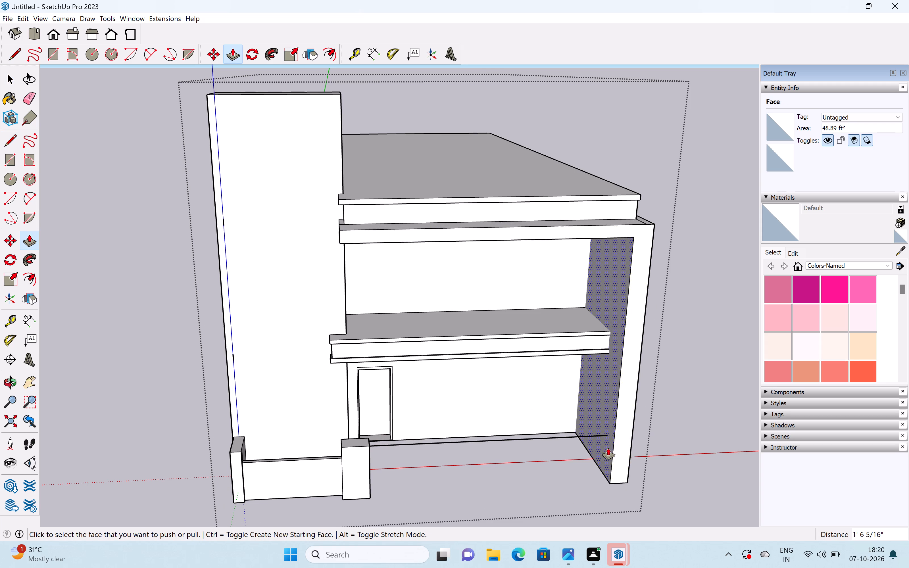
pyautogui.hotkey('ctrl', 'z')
# Draw a line across the side pillar's lower front face, slightly above the line coming from the boundary post.
pyautogui.scroll(4, 615, 429)
pyautogui.moveTo(611, 431); pyautogui.dragTo(456, 460, button='middle')
pyautogui.press('space')
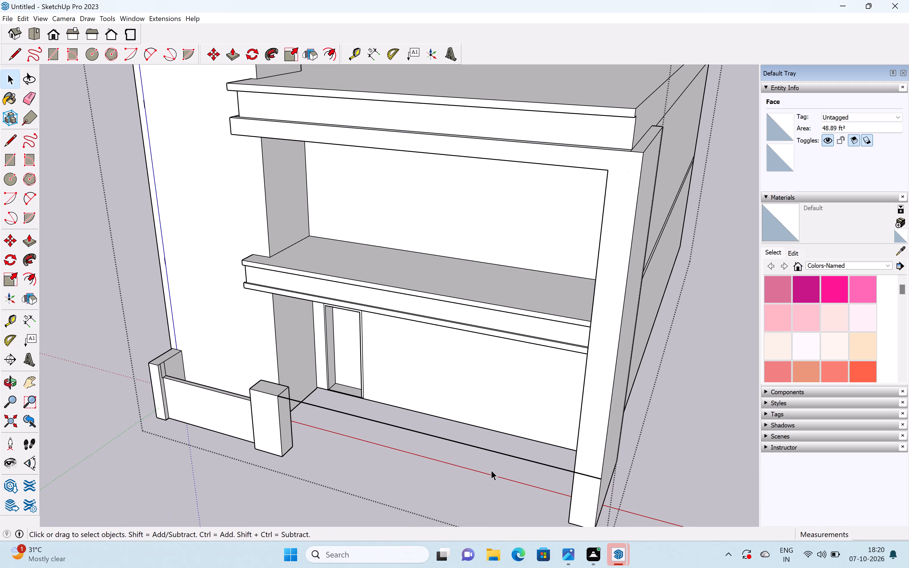
pyautogui.press('l')
pyautogui.click(576, 450)
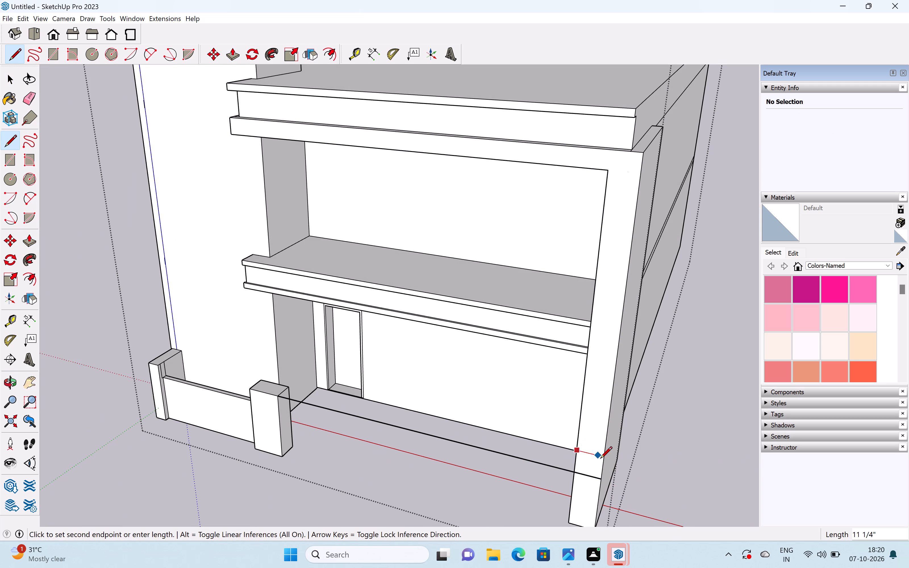
pyautogui.click(602, 460)
# Pull the side pillar's lower front section forward 2' 5 5/8", and a further 8 1/8".
pyautogui.press('space')
pyautogui.press('p')
pyautogui.moveTo(587, 465); pyautogui.dragTo(588, 496)
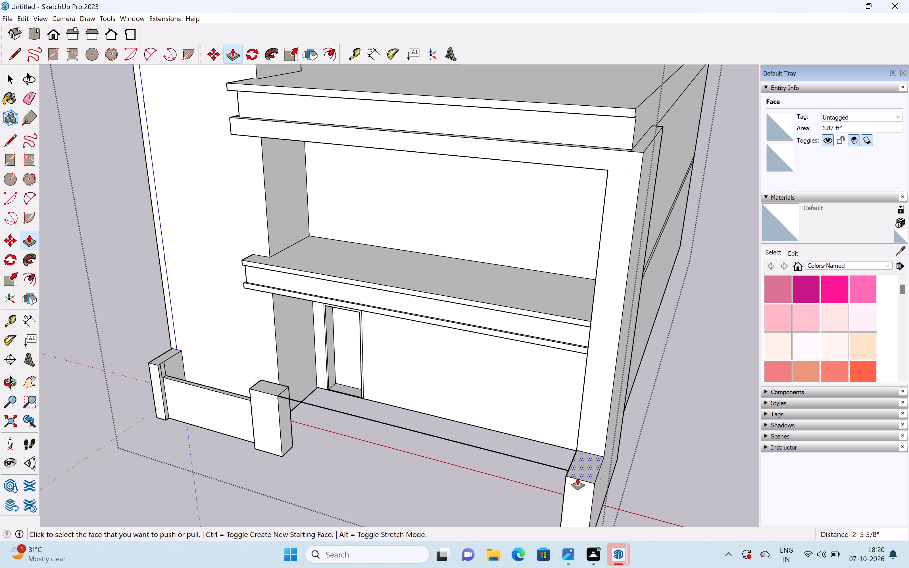
pyautogui.moveTo(563, 472); pyautogui.dragTo(791, 446, button='middle')
pyautogui.moveTo(677, 408); pyautogui.dragTo(678, 411)
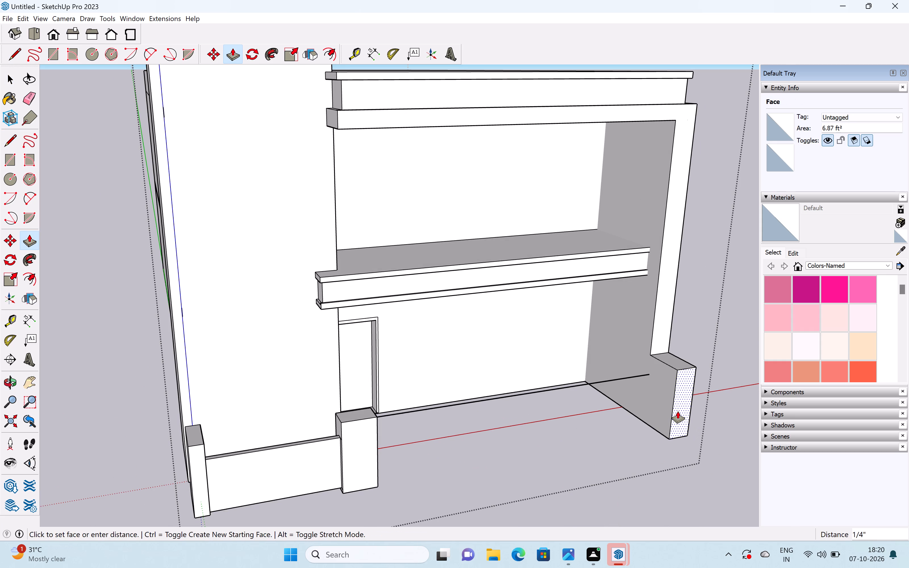
pyautogui.moveTo(678, 411); pyautogui.dragTo(681, 417)
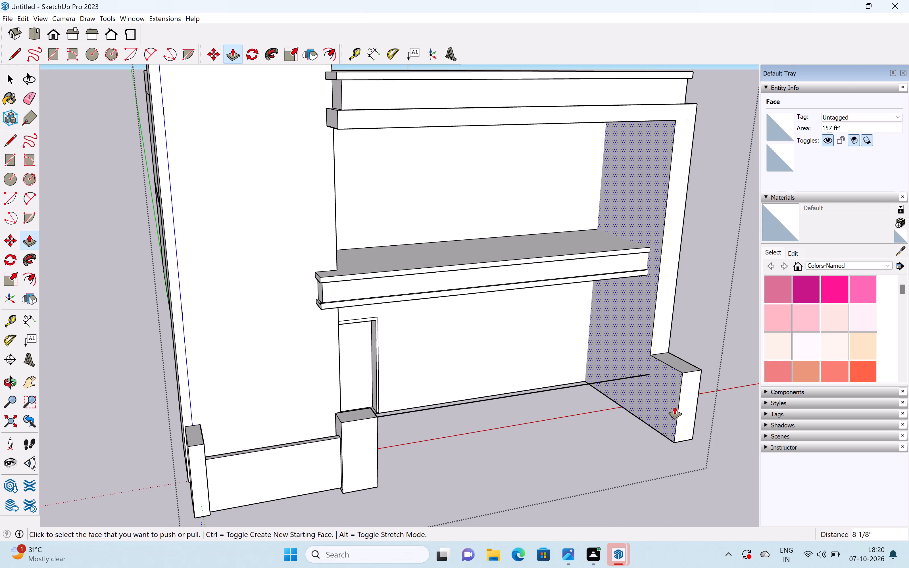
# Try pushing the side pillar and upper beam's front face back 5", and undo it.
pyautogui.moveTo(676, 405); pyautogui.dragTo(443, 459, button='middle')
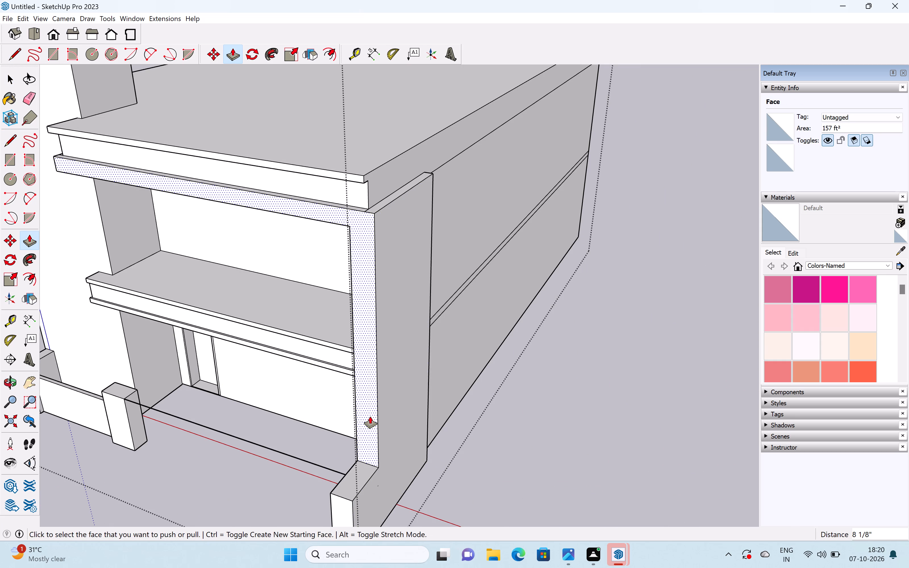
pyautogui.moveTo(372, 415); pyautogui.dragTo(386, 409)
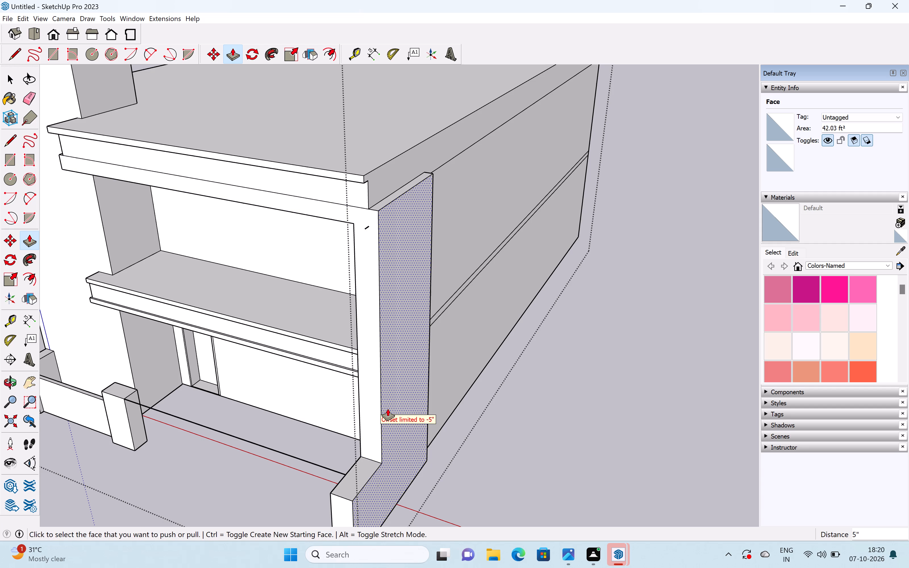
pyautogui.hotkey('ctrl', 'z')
# Push the side pillar base's front face back about 3' 9/16", level with the boundary wall's inner post.
pyautogui.scroll(-4, 379, 413)
pyautogui.moveTo(348, 424); pyautogui.dragTo(686, 347, button='middle')
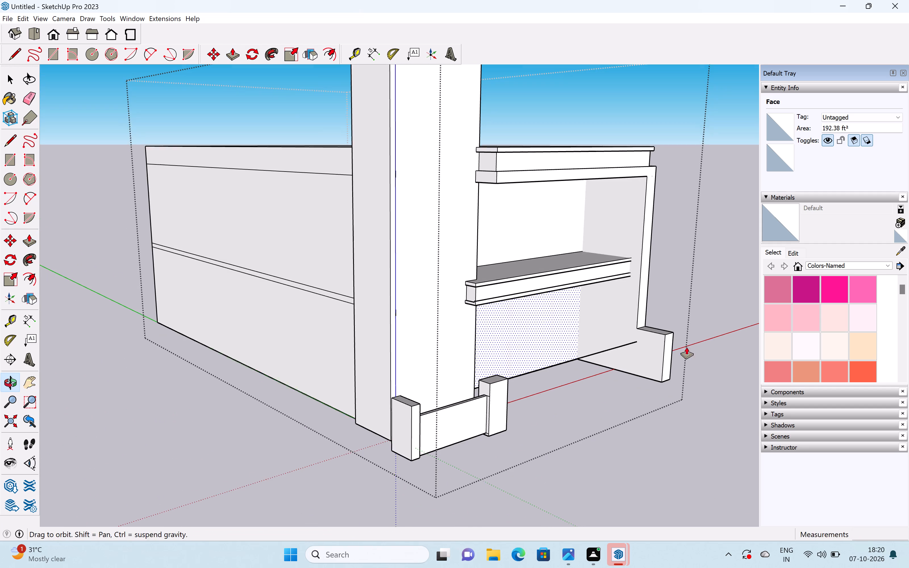
pyautogui.scroll(3, 494, 407)
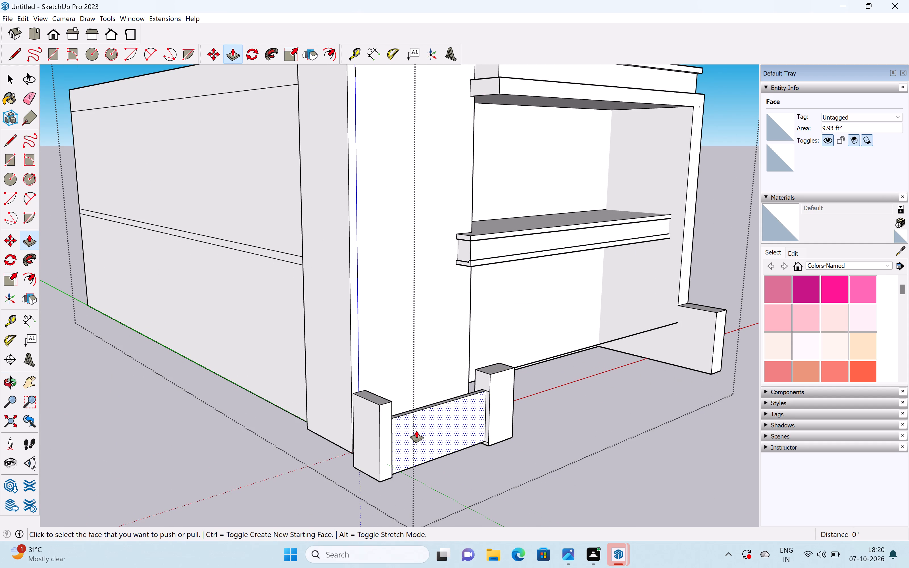
pyautogui.press('space')
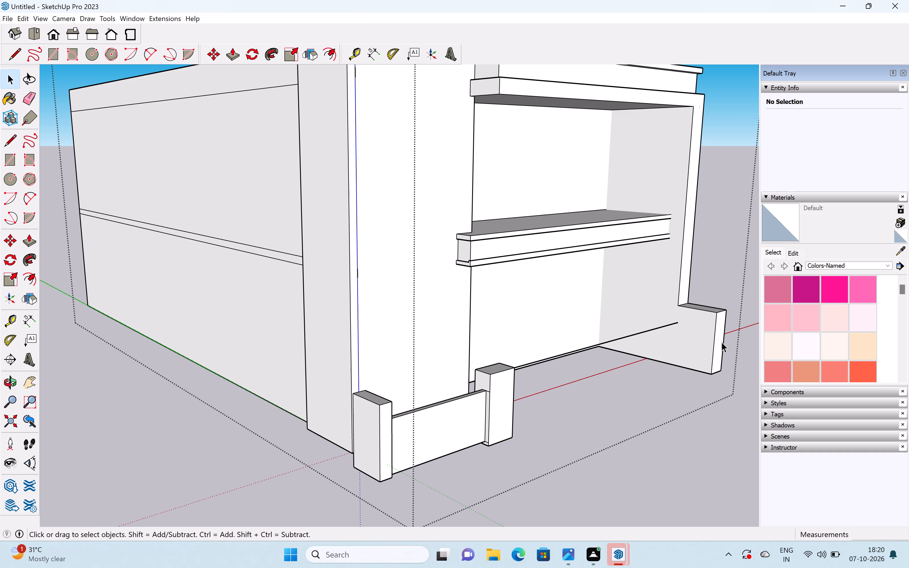
pyautogui.press('p')
pyautogui.moveTo(717, 341); pyautogui.dragTo(508, 402)
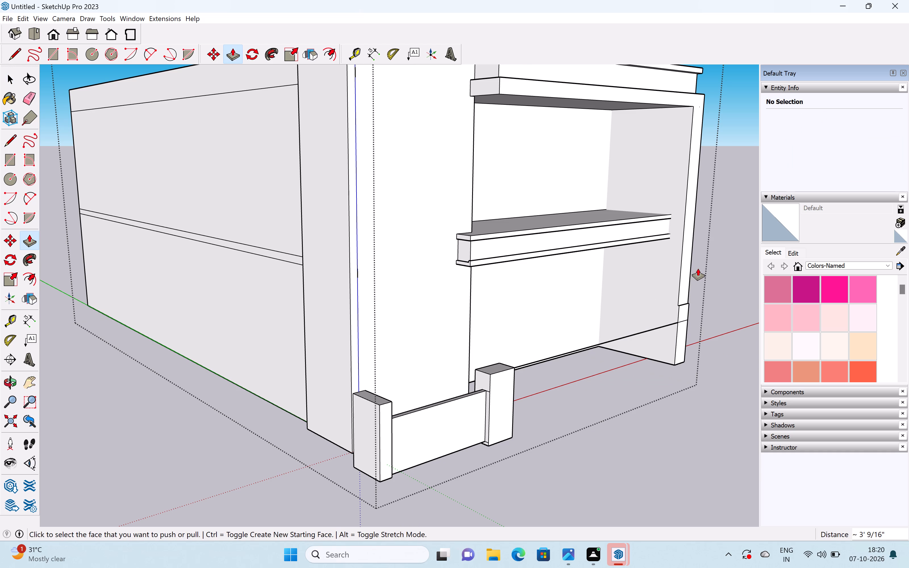
# Pull the front faces of the boundary wall's inner and outer posts forward, the outer one by 1' 4 5/16".
pyautogui.scroll(-1, 694, 262)
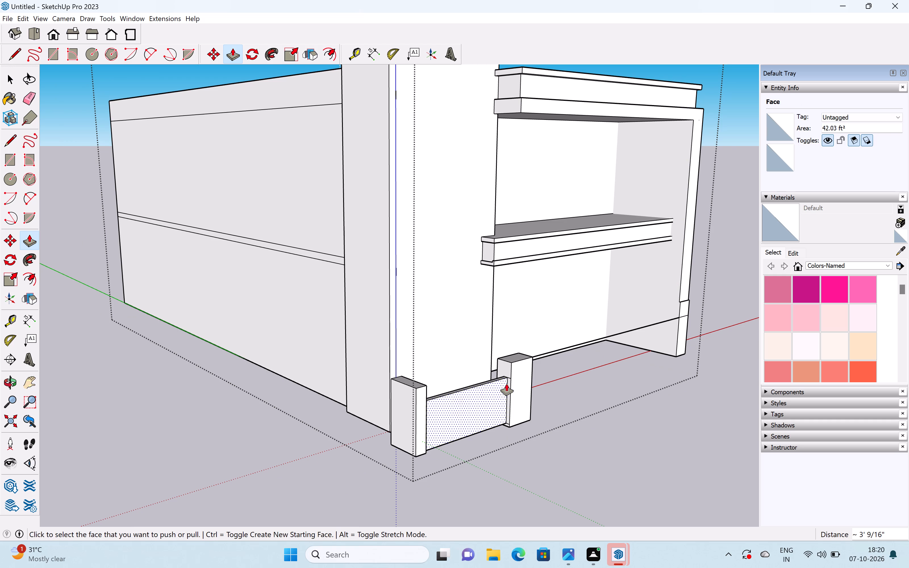
pyautogui.scroll(8, 520, 388)
pyautogui.moveTo(517, 386); pyautogui.dragTo(533, 405)
pyautogui.scroll(-5, 542, 398)
pyautogui.moveTo(381, 437); pyautogui.dragTo(393, 467)
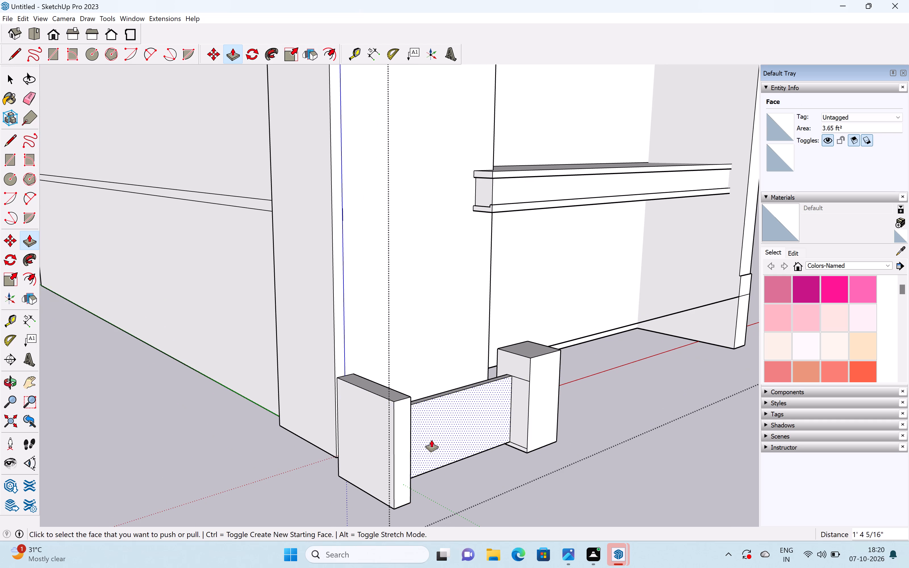
# Pull the boundary wall panel's front face forward 10 9/16" between the two posts.
pyautogui.moveTo(437, 433); pyautogui.dragTo(447, 446)
pyautogui.scroll(-3, 444, 430)
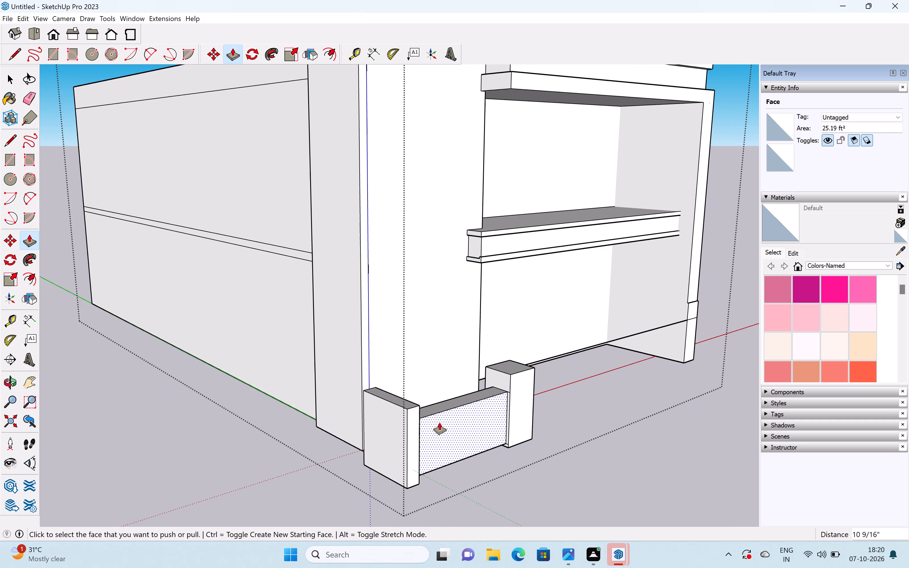
# Push the boundary wall panel's back face forward to make the panel thinner.
pyautogui.moveTo(444, 424); pyautogui.dragTo(640, 502, button='middle')
pyautogui.scroll(4, 596, 425)
pyautogui.moveTo(585, 406); pyautogui.dragTo(587, 406)
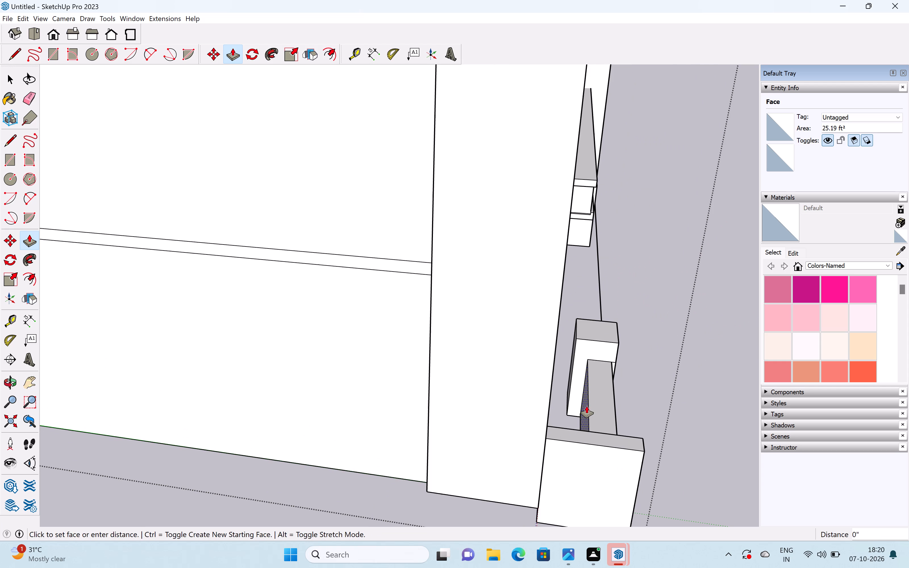
pyautogui.moveTo(587, 406); pyautogui.dragTo(597, 410)
# Pull the side pillar's front face below the horizontal line forward, level with the boundary wall's inner post.
pyautogui.moveTo(623, 389); pyautogui.dragTo(462, 415, button='middle')
pyautogui.scroll(-3, 495, 406)
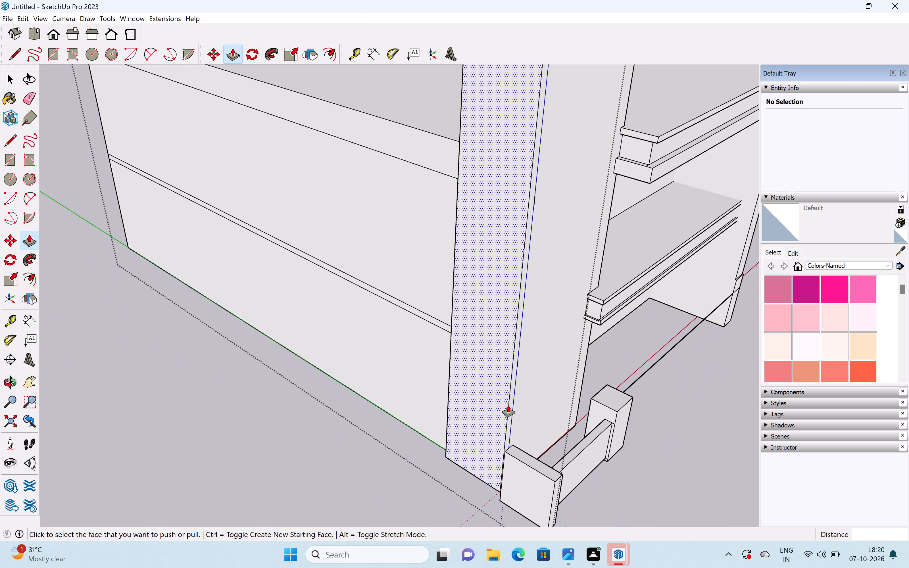
pyautogui.scroll(-8, 508, 405)
pyautogui.moveTo(674, 335); pyautogui.dragTo(600, 420)
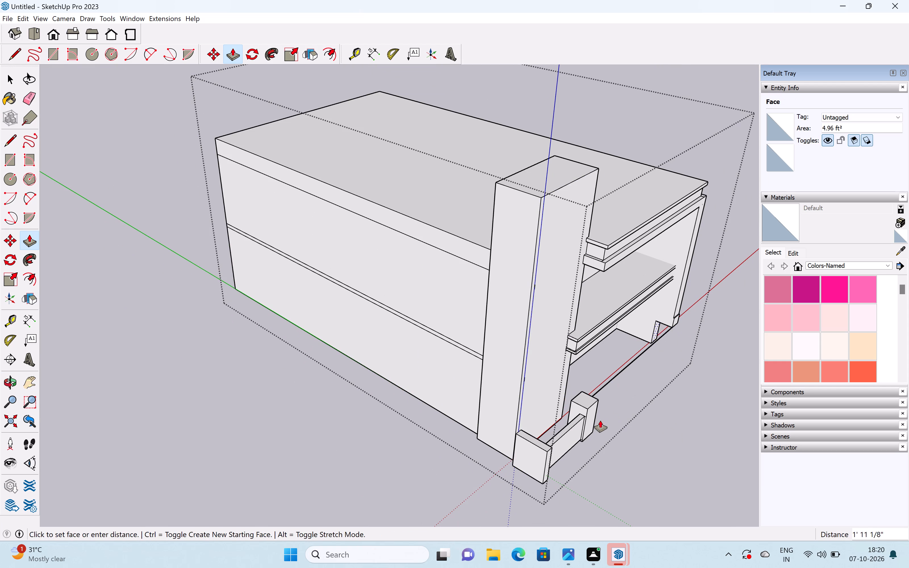
pyautogui.moveTo(600, 420); pyautogui.dragTo(593, 423)
# Push the narrow strip above the side pillar's base back about 1 3/16", flush with the pillar's front face.
pyautogui.moveTo(663, 363); pyautogui.dragTo(403, 364, button='middle')
pyautogui.press('space')
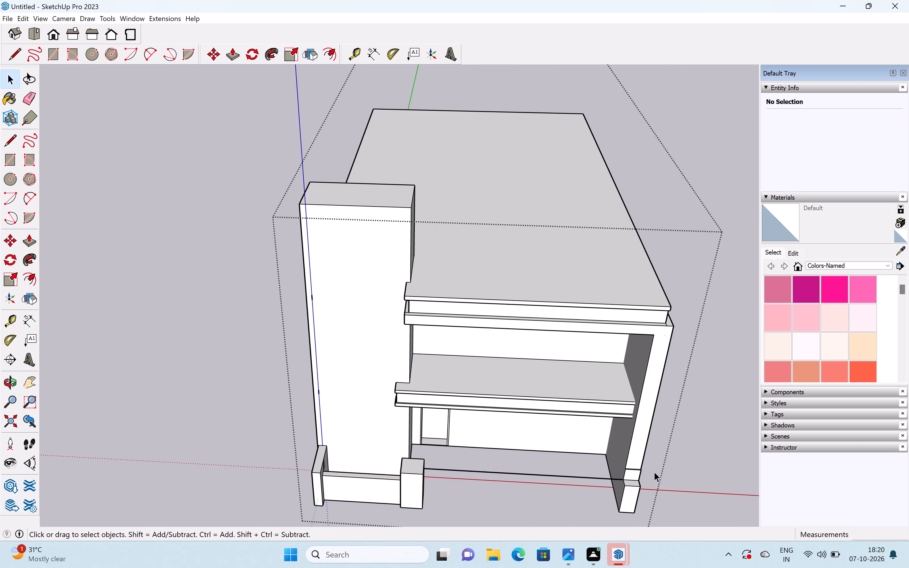
pyautogui.scroll(15, 629, 472)
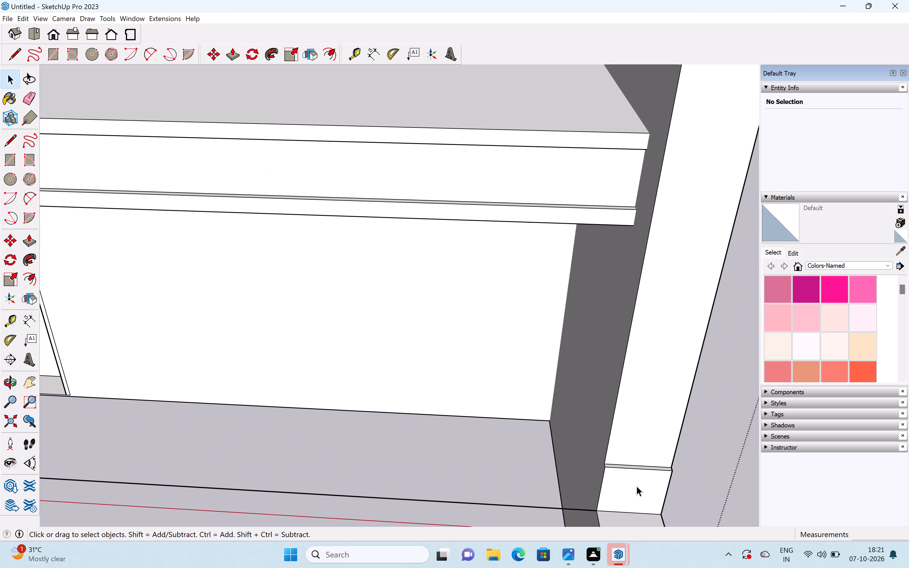
pyautogui.press('p')
pyautogui.moveTo(637, 486); pyautogui.dragTo(639, 452)
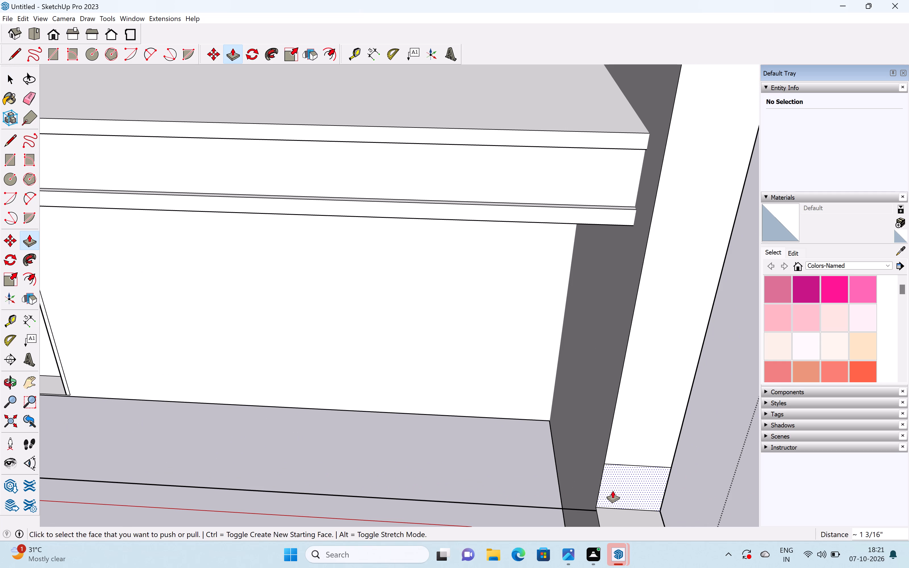
# Erase the leftover edge on the side pillar's front face and the horizontal line between the boundary post and pillar.
pyautogui.press('space')
pyautogui.press('e')
pyautogui.moveTo(639, 459); pyautogui.dragTo(637, 481)
pyautogui.scroll(-4, 637, 481)
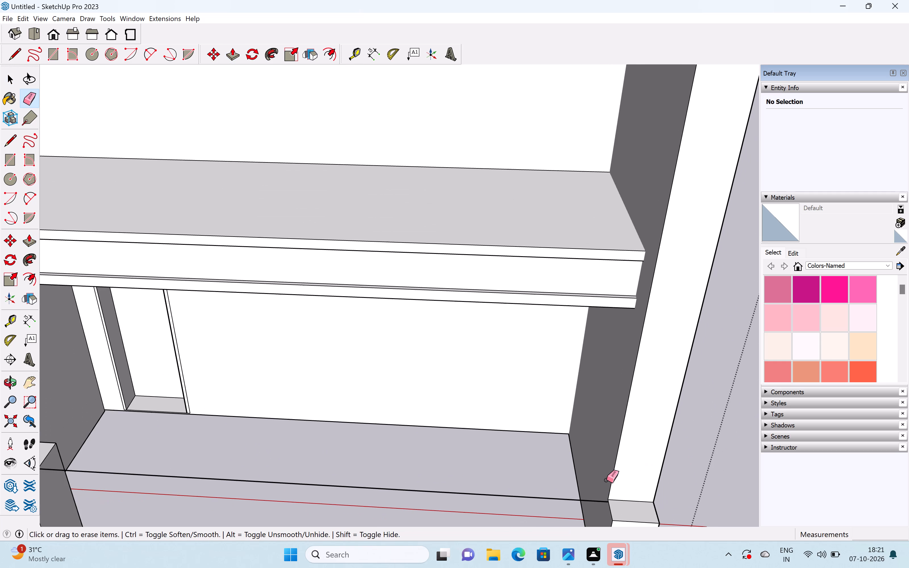
pyautogui.moveTo(512, 487); pyautogui.dragTo(501, 509)
pyautogui.scroll(-6, 509, 495)
pyautogui.press('space')
pyautogui.scroll(-7, 505, 479)
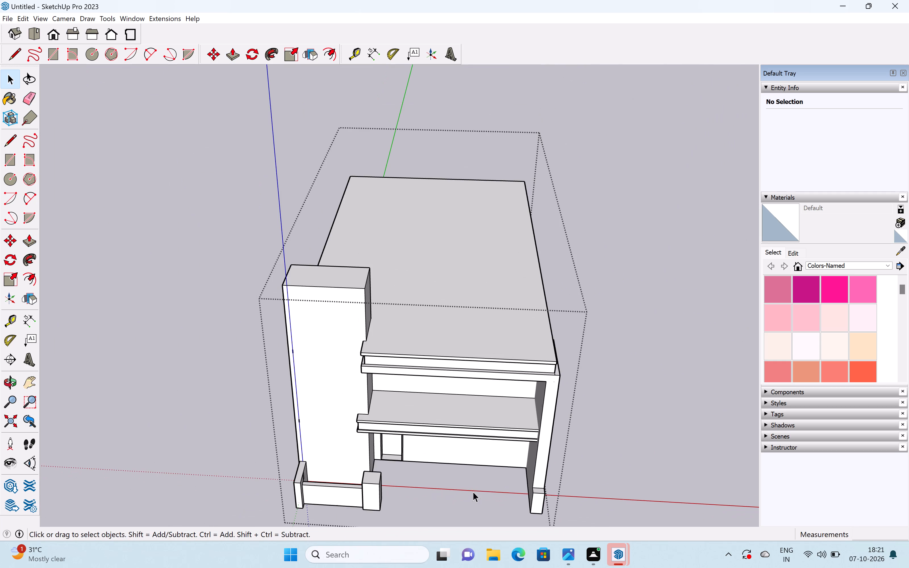
# Pull the first-floor slab's upper band forward about 1' 1 13/16", past the side pillar's front face.
pyautogui.moveTo(473, 492); pyautogui.dragTo(467, 393, button='middle')
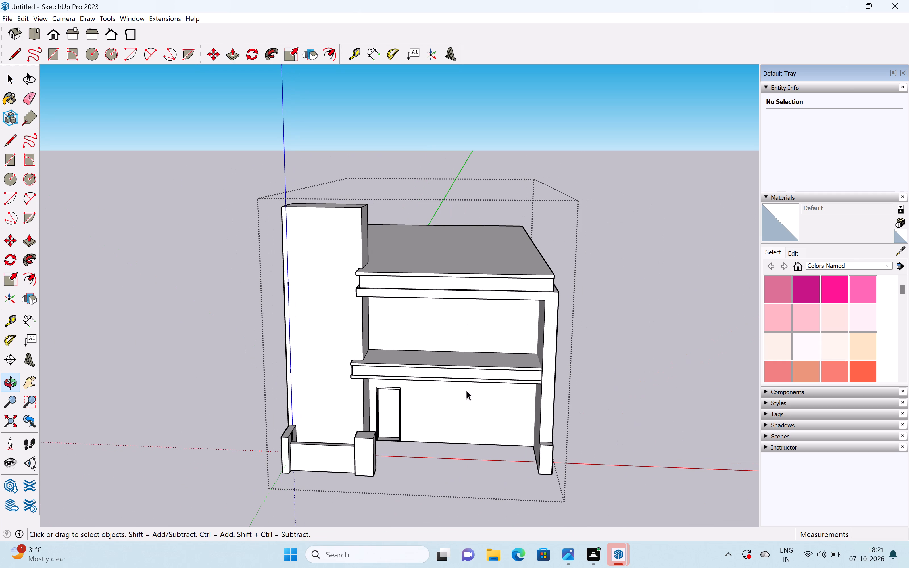
pyautogui.scroll(5, 507, 372)
pyautogui.moveTo(551, 380); pyautogui.dragTo(499, 376, button='middle')
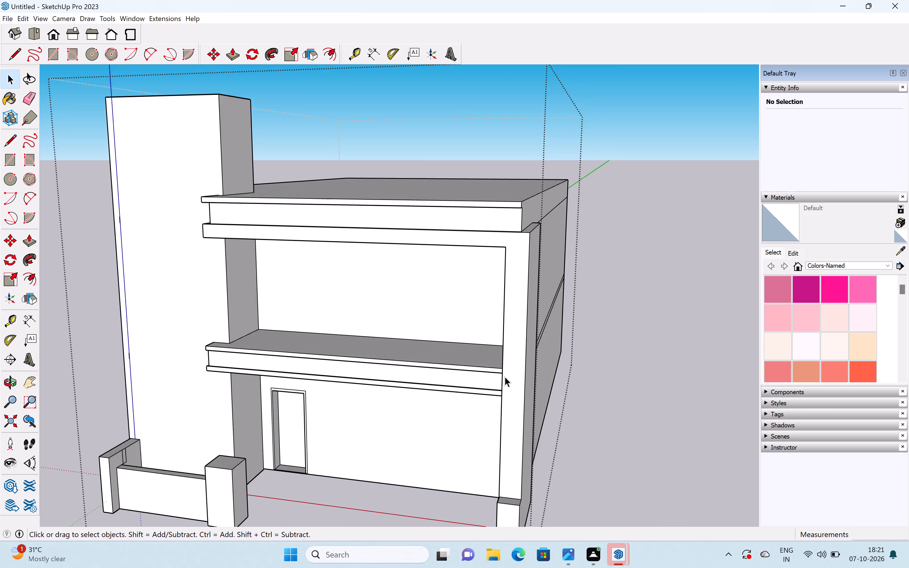
pyautogui.scroll(8, 505, 377)
pyautogui.moveTo(480, 378); pyautogui.dragTo(593, 370, button='middle')
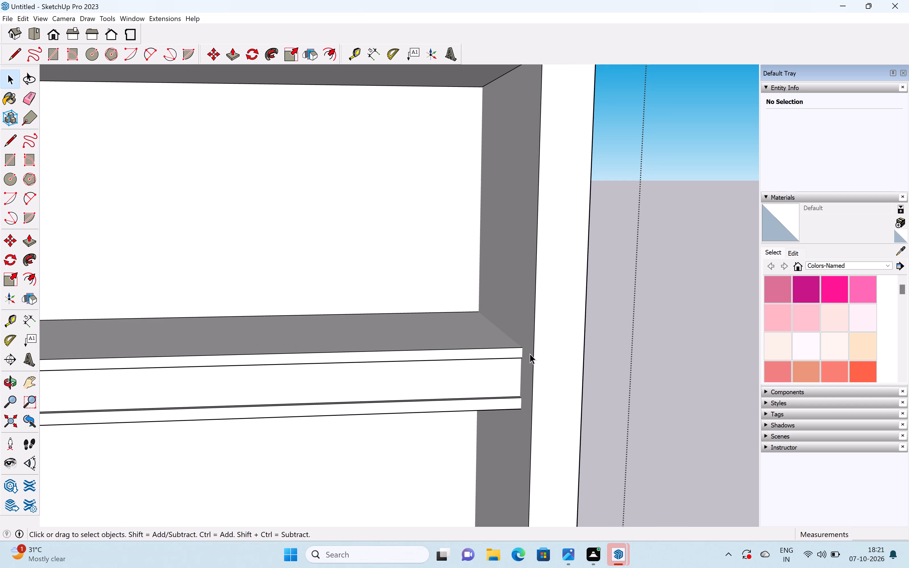
pyautogui.press('p')
pyautogui.moveTo(517, 348); pyautogui.dragTo(539, 358)
# Pull the first-floor slab's lower band forward about 2' 5 1/4".
pyautogui.moveTo(525, 372); pyautogui.dragTo(380, 415, button='middle')
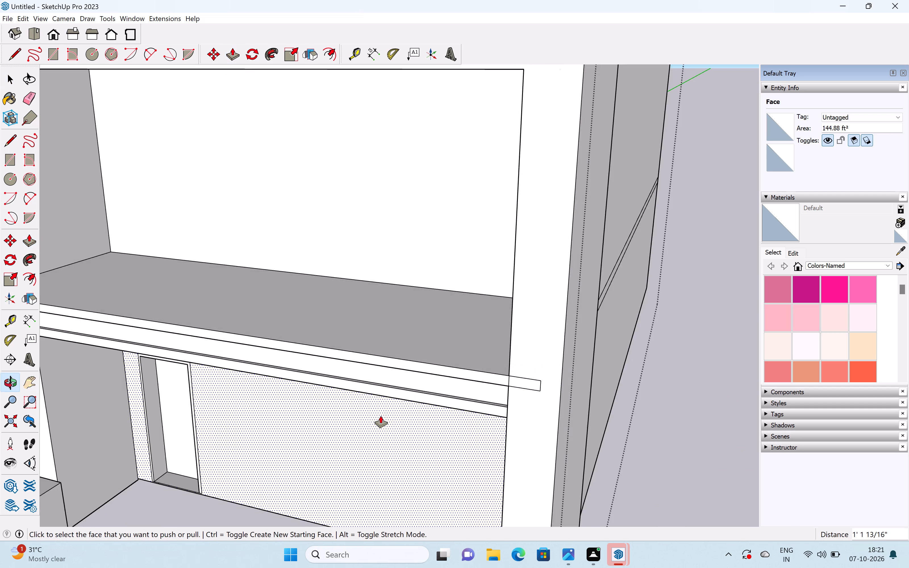
pyautogui.scroll(-3, 385, 412)
pyautogui.keyDown('shift'); pyautogui.moveTo(385, 411); pyautogui.dragTo(504, 337, button='middle'); pyautogui.keyUp('shift')
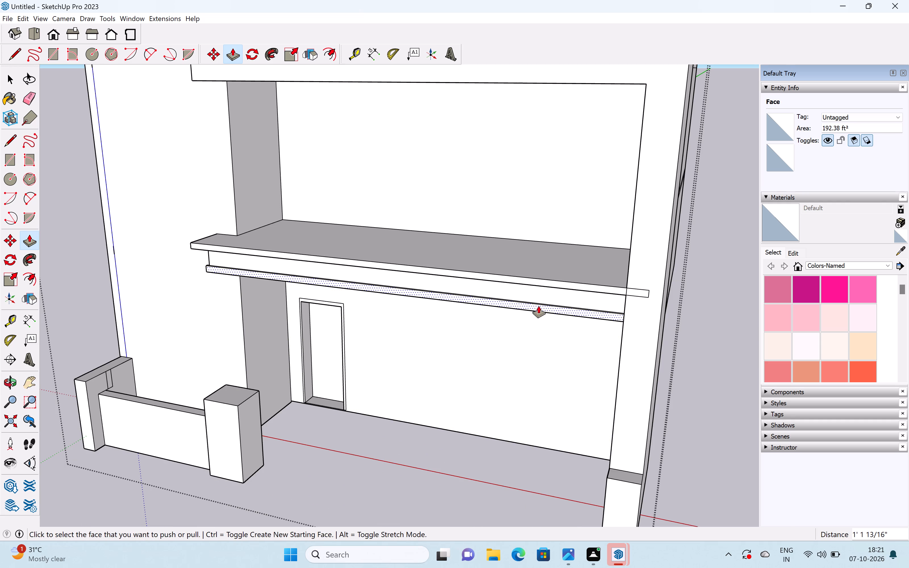
pyautogui.moveTo(563, 308); pyautogui.dragTo(561, 330)
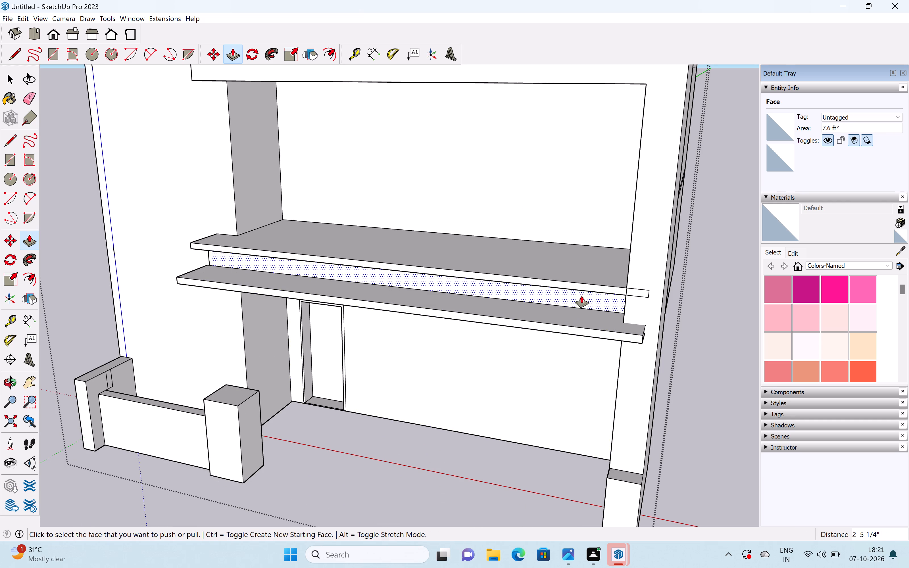
# Pull the first-floor slab's recessed middle band forward and extend the upper band about another 1' 6 3/8".
pyautogui.moveTo(581, 296); pyautogui.dragTo(565, 304)
pyautogui.moveTo(597, 285); pyautogui.dragTo(585, 291)
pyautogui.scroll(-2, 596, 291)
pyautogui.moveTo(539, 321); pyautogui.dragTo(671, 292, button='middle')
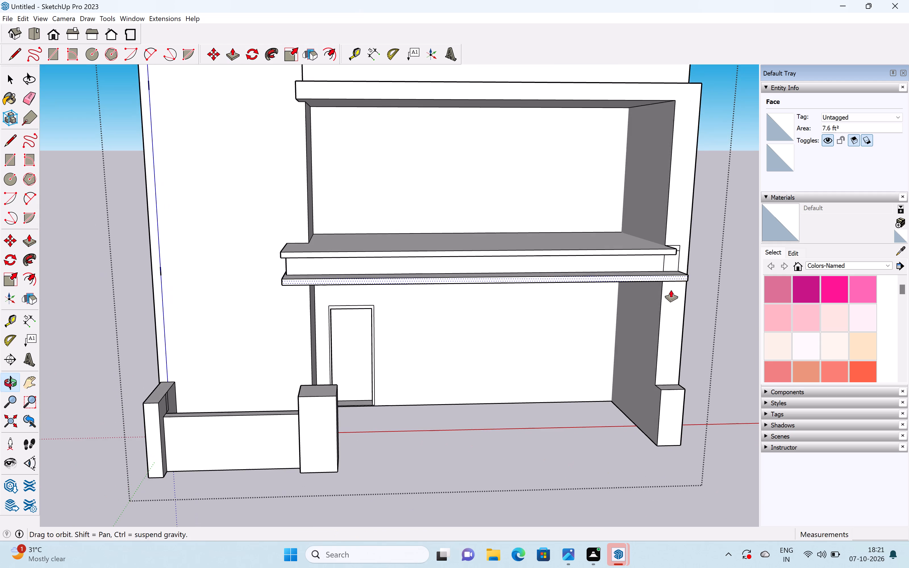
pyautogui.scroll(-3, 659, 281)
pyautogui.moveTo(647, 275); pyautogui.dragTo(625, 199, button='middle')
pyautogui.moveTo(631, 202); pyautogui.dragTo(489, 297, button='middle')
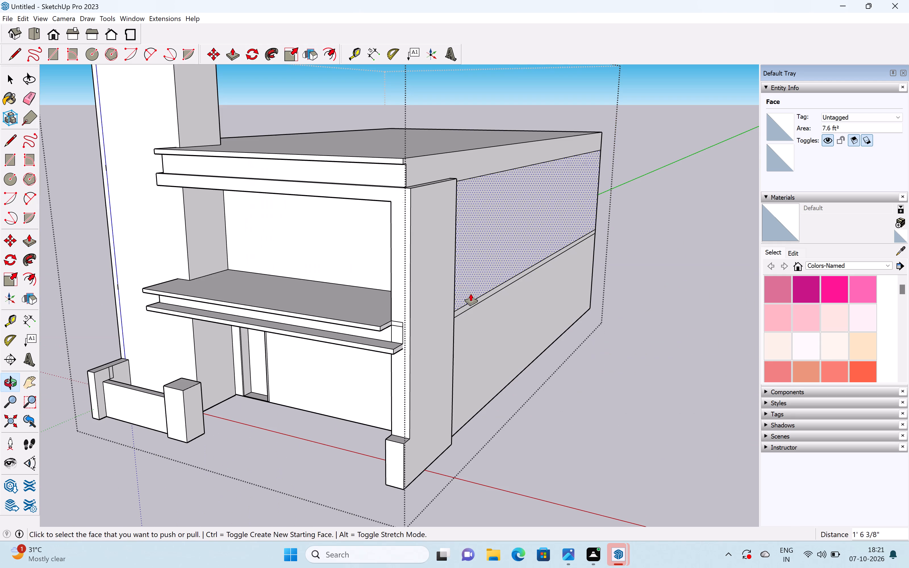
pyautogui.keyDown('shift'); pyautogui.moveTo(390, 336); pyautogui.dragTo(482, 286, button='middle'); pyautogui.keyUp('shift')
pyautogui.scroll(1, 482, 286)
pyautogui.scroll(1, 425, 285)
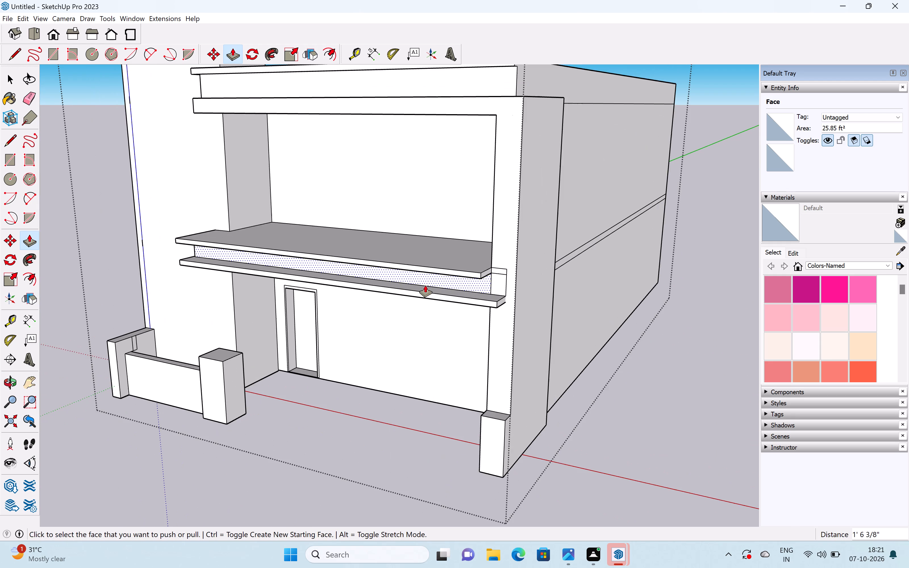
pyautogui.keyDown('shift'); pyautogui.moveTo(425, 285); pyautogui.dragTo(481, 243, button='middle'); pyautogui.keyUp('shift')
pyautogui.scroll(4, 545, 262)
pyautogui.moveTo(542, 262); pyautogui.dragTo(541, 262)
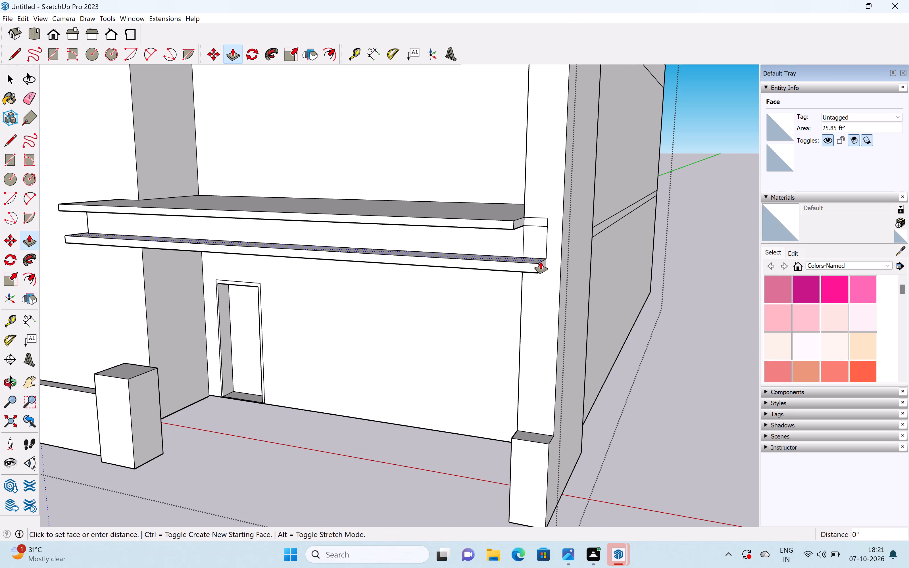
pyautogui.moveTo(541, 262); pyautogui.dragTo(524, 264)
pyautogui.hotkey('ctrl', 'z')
# Push the end of the slab's lower band at the side pillar back about 10 5/16", to the pillar's inner edge.
pyautogui.scroll(4, 531, 258)
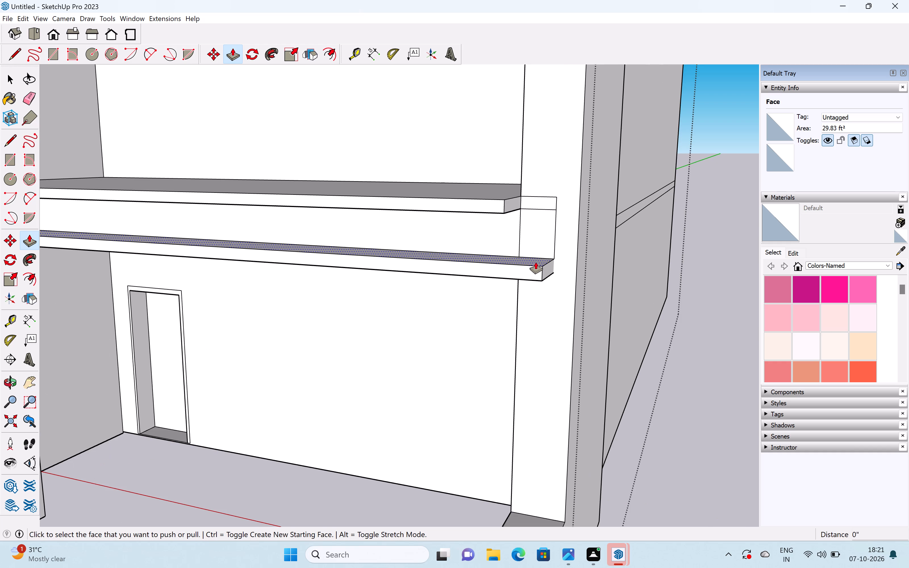
pyautogui.moveTo(545, 267); pyautogui.dragTo(511, 268)
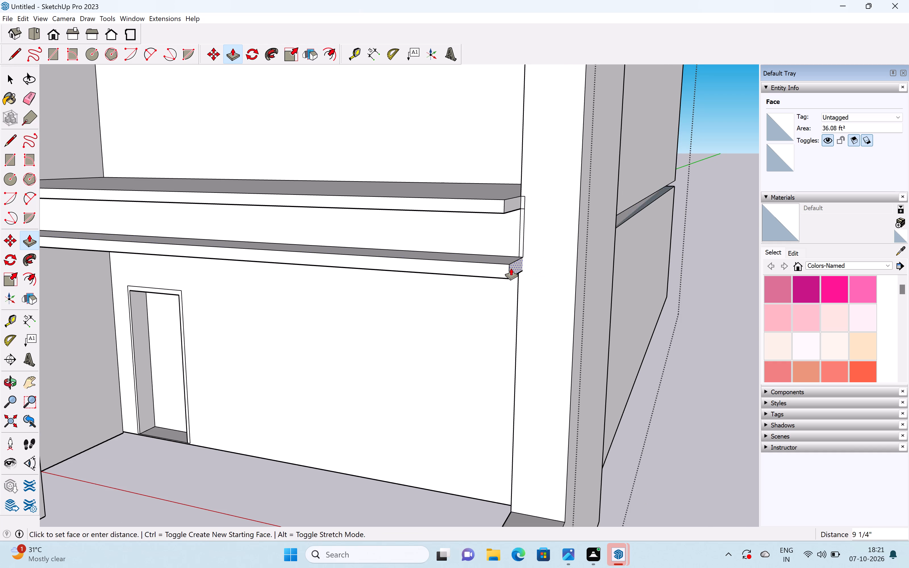
pyautogui.moveTo(511, 268); pyautogui.dragTo(509, 268)
# Examine the extended first-floor slab, side pillar and boundary wall from several angles.
pyautogui.scroll(-10, 532, 256)
pyautogui.moveTo(397, 285); pyautogui.dragTo(511, 237, button='middle')
pyautogui.moveTo(539, 189); pyautogui.dragTo(501, 272, button='middle')
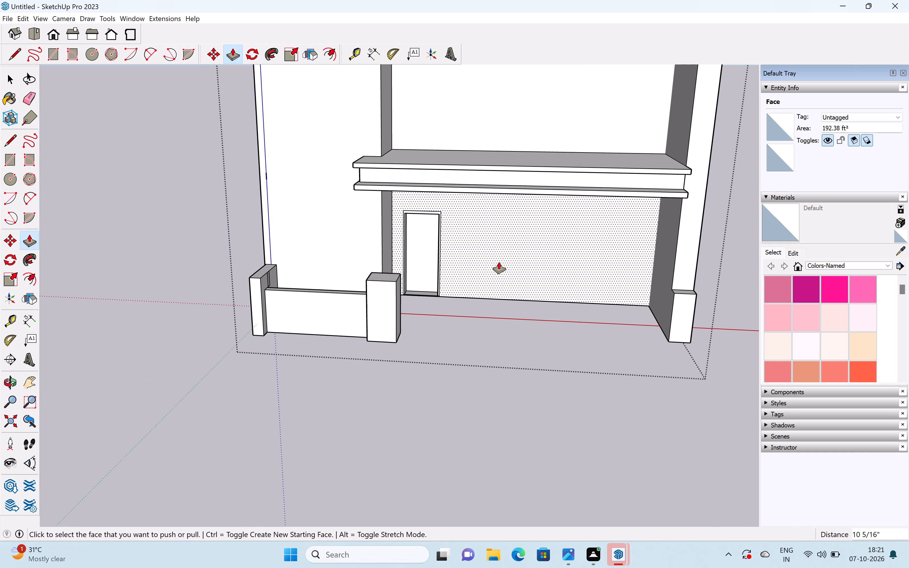
pyautogui.scroll(-6, 499, 262)
pyautogui.moveTo(496, 257); pyautogui.dragTo(523, 213, button='middle')
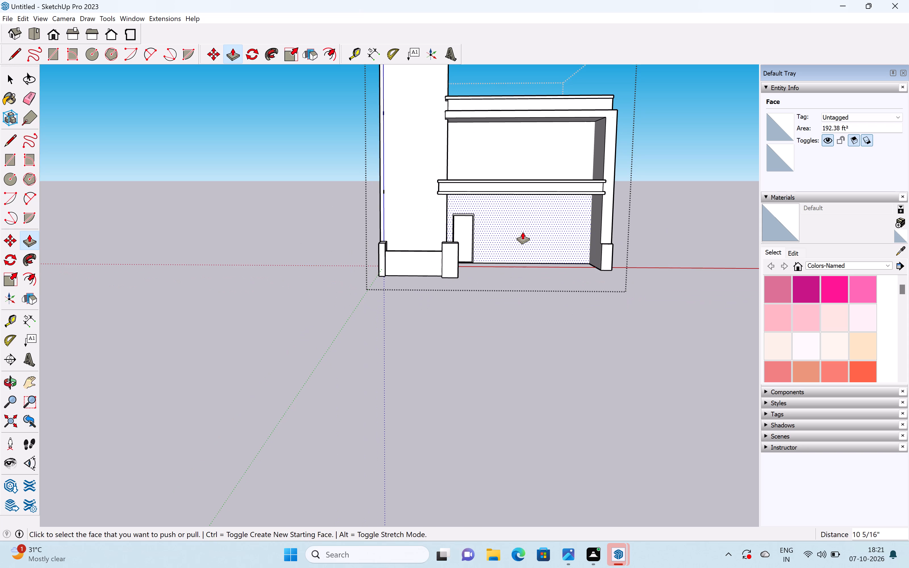
pyautogui.moveTo(569, 252); pyautogui.dragTo(678, 280, button='middle')
pyautogui.scroll(1, 678, 280)
pyautogui.scroll(8, 650, 248)
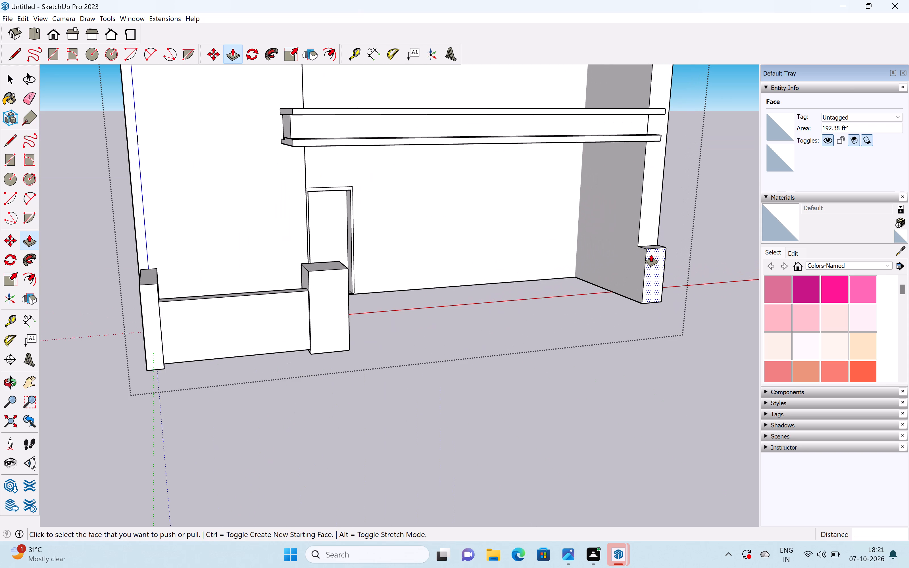
pyautogui.scroll(-8, 649, 266)
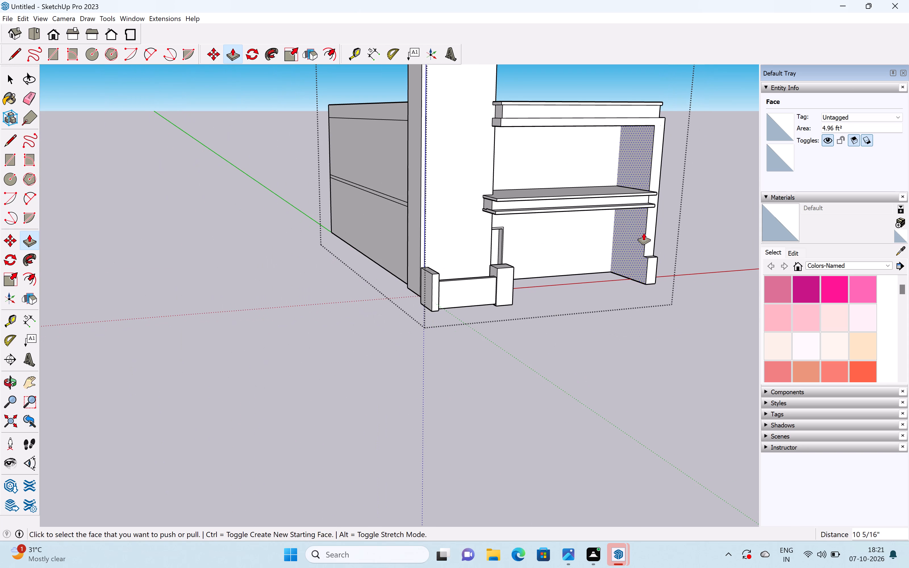
pyautogui.moveTo(645, 230); pyautogui.dragTo(461, 256, button='middle')
pyautogui.scroll(5, 515, 230)
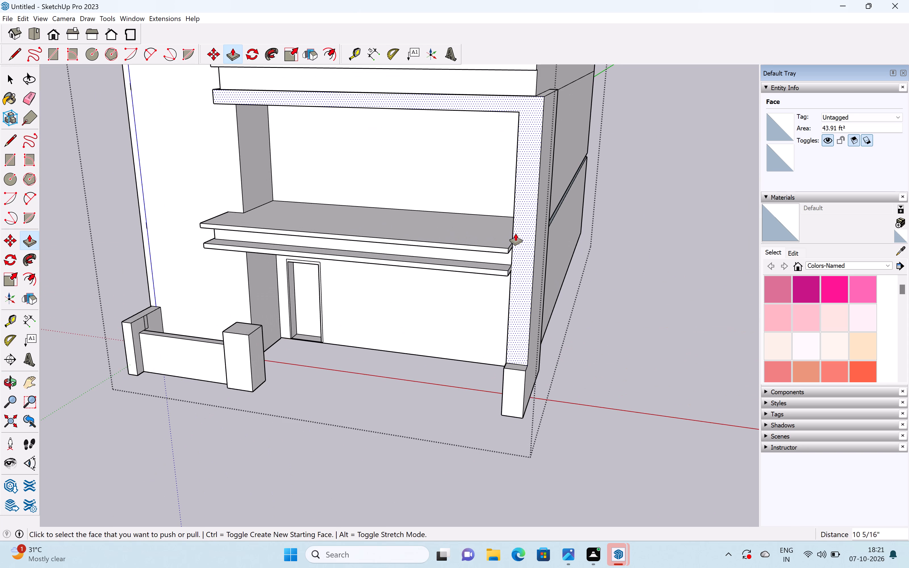
pyautogui.scroll(-3, 515, 236)
pyautogui.moveTo(387, 260); pyautogui.dragTo(627, 199, button='middle')
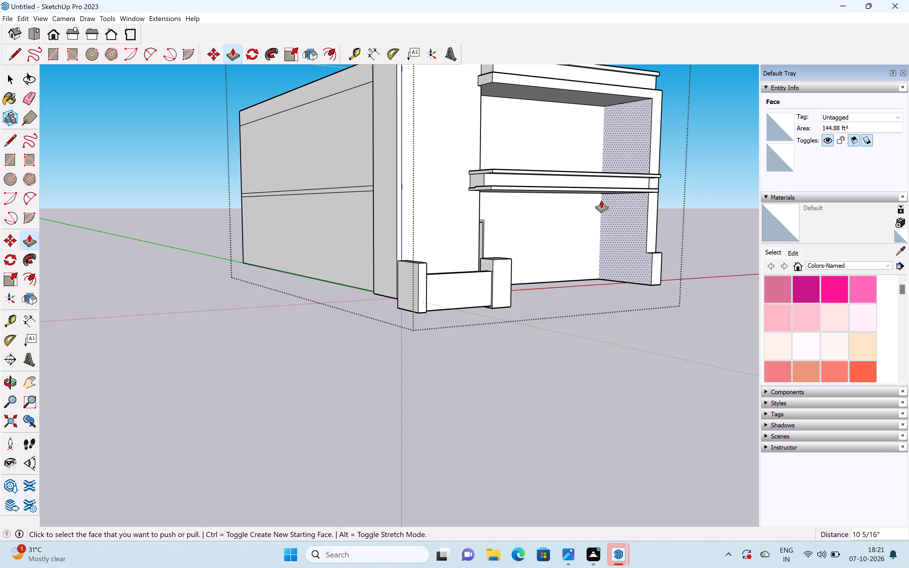
pyautogui.keyDown('shift'); pyautogui.moveTo(601, 201); pyautogui.dragTo(493, 360, button='middle'); pyautogui.keyUp('shift')
pyautogui.scroll(5, 536, 354)
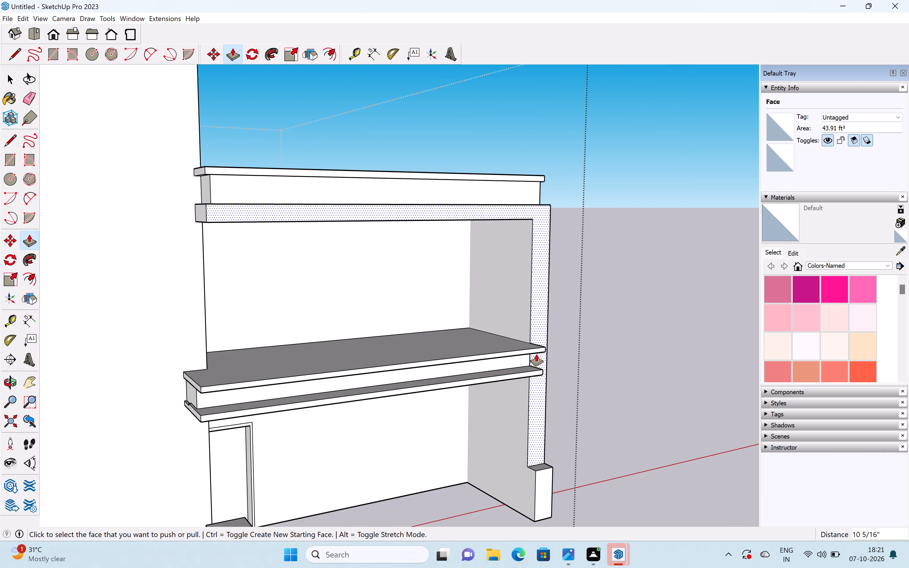
pyautogui.scroll(-5, 536, 354)
pyautogui.moveTo(568, 363); pyautogui.dragTo(406, 379, button='middle')
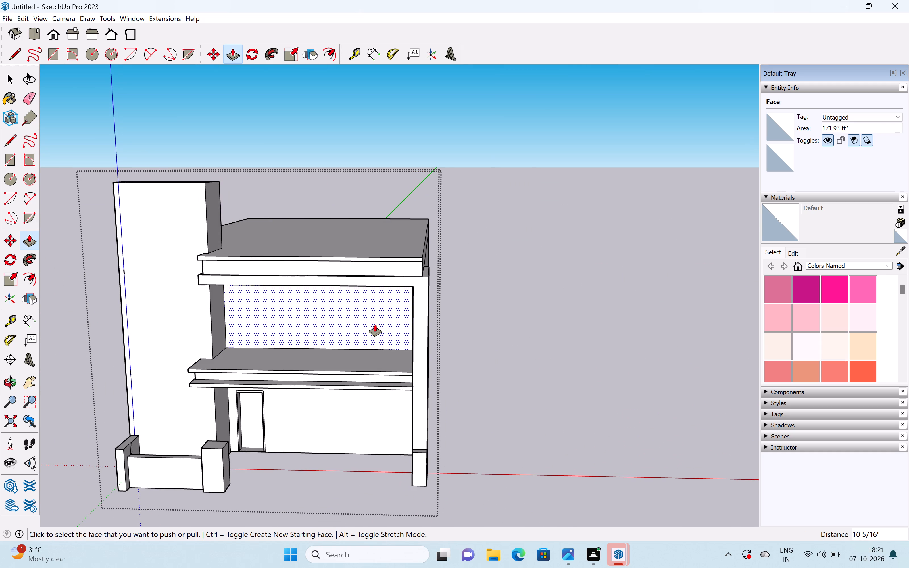
pyautogui.moveTo(375, 324); pyautogui.dragTo(392, 260, button='middle')
pyautogui.keyDown('shift'); pyautogui.moveTo(365, 310); pyautogui.dragTo(427, 295, button='middle'); pyautogui.keyUp('shift')
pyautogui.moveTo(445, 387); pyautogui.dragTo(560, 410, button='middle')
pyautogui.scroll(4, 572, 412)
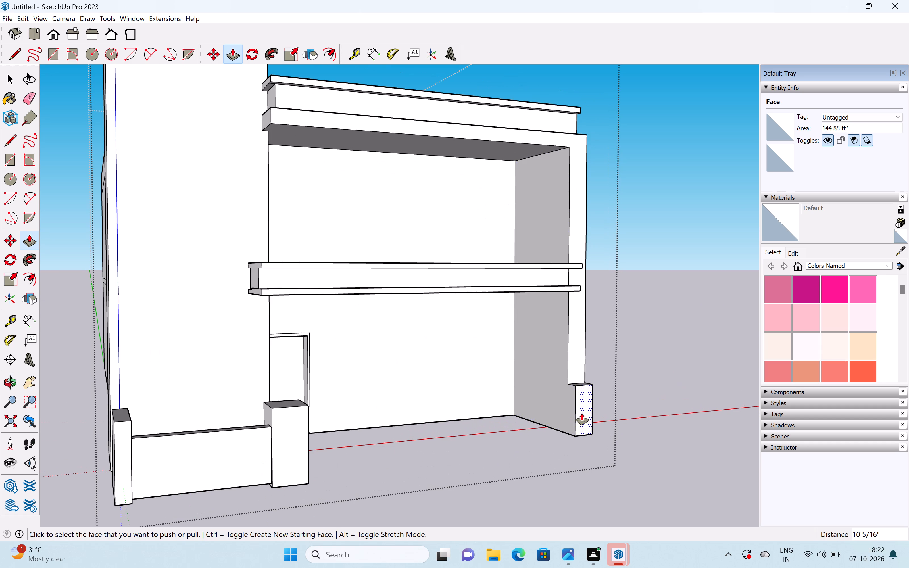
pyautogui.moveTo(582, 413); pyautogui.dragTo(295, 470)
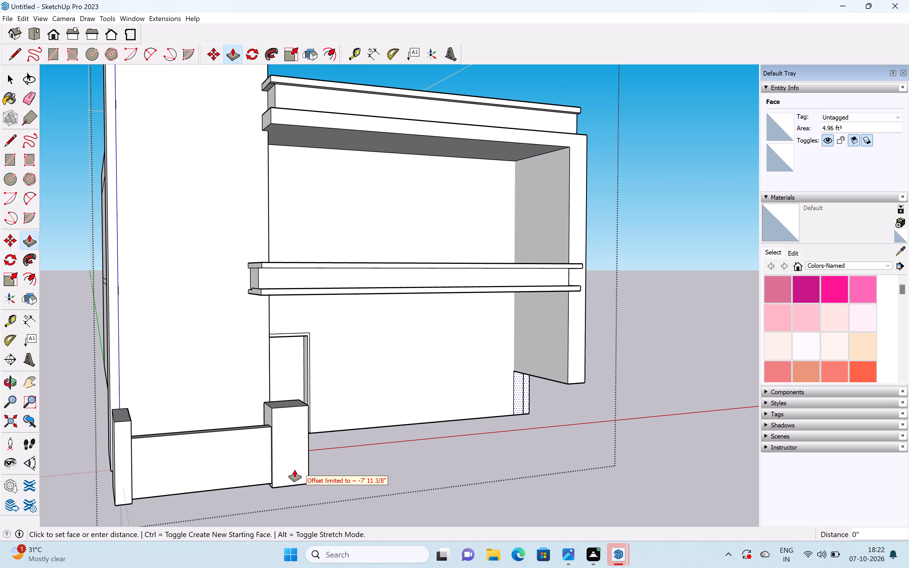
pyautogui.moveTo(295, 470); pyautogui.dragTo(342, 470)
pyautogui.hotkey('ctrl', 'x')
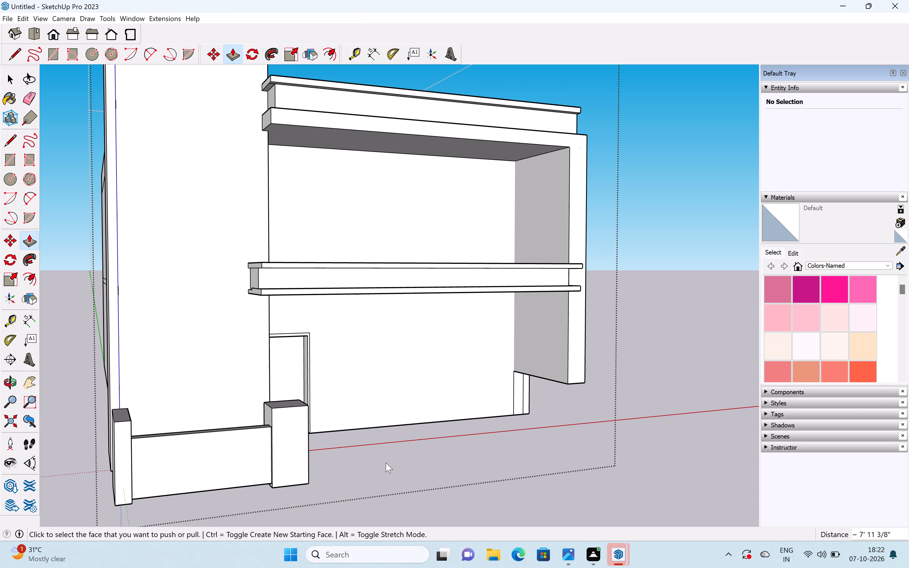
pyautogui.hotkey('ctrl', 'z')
# Pull the side pillar base's front face forward about 1' 3" and another 10 3/8", then push it back about 7 5/8".
pyautogui.moveTo(580, 415); pyautogui.dragTo(584, 433)
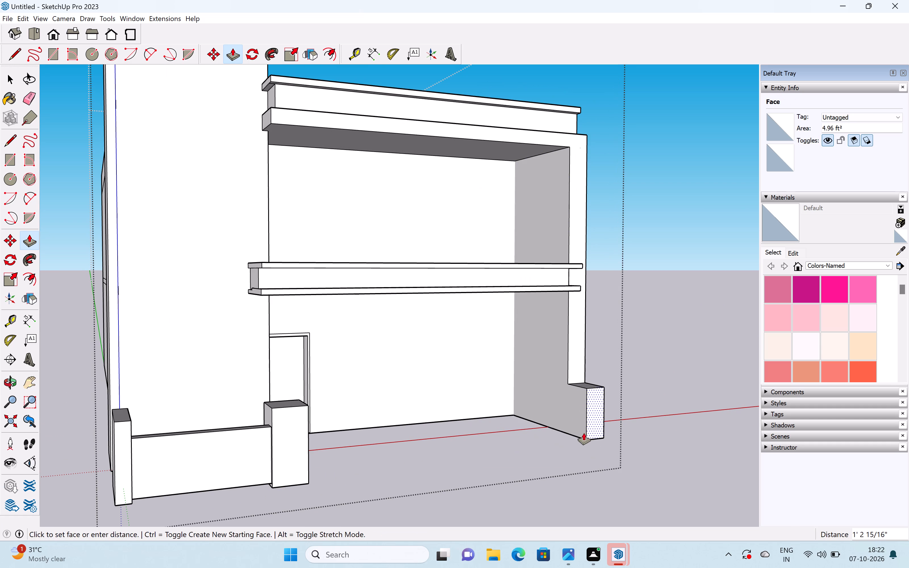
pyautogui.moveTo(584, 433); pyautogui.dragTo(586, 434)
pyautogui.moveTo(595, 423); pyautogui.dragTo(602, 431)
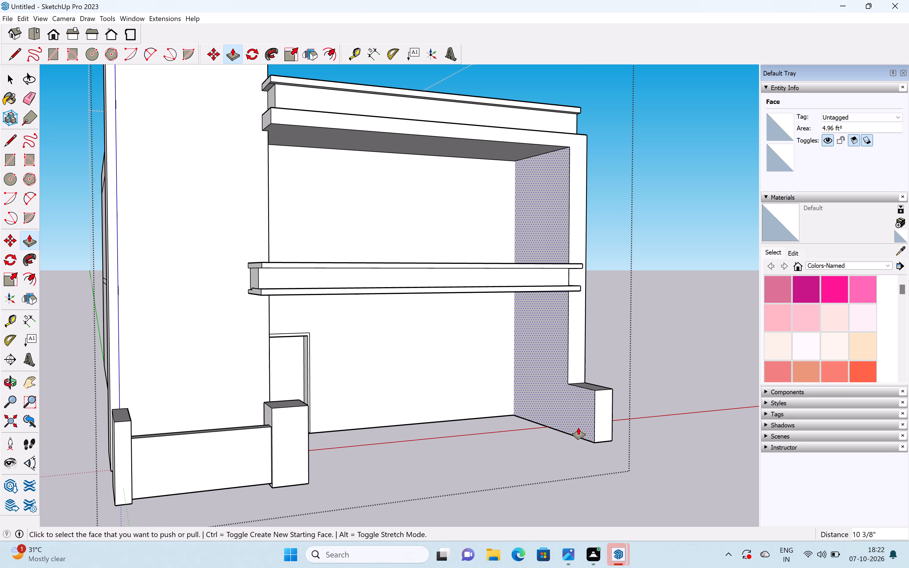
pyautogui.scroll(-2, 580, 423)
pyautogui.moveTo(580, 433); pyautogui.dragTo(550, 458, button='middle')
pyautogui.moveTo(566, 439); pyautogui.dragTo(561, 437)
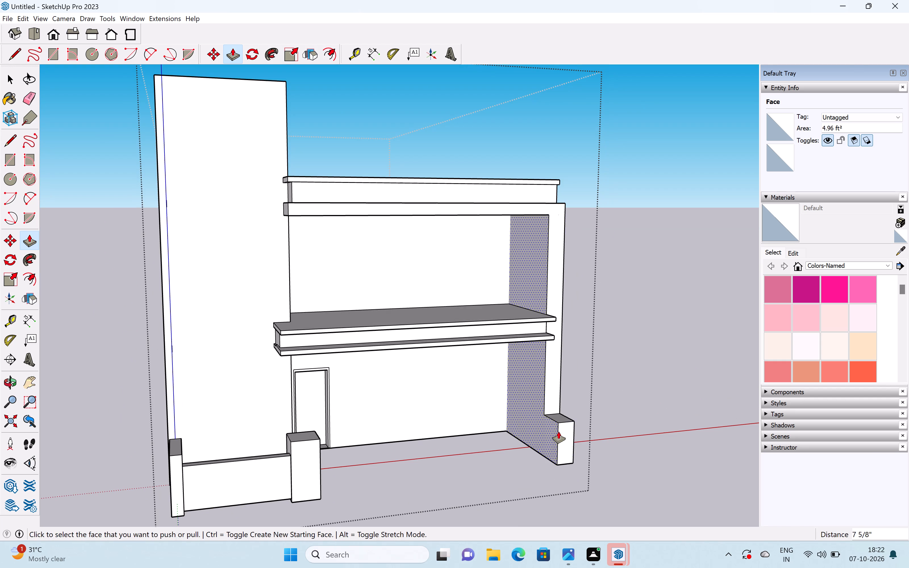
# Pull the front face of the boundary wall's inner post forward, level with the side pillar base's front face.
pyautogui.scroll(-5, 559, 431)
pyautogui.moveTo(405, 471); pyautogui.dragTo(544, 500, button='middle')
pyautogui.scroll(6, 513, 472)
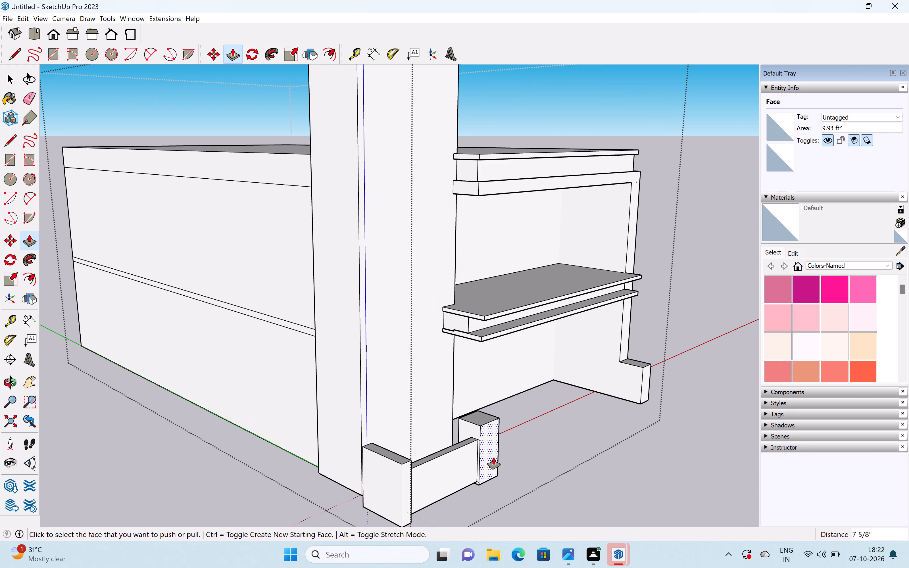
pyautogui.moveTo(491, 457); pyautogui.dragTo(500, 464)
pyautogui.moveTo(501, 464); pyautogui.dragTo(632, 399)
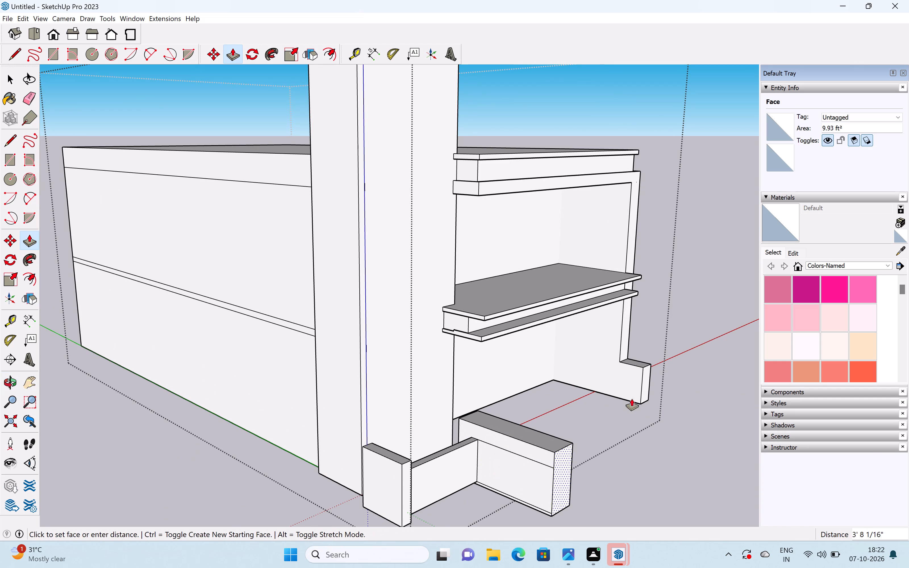
pyautogui.moveTo(632, 399); pyautogui.dragTo(646, 385)
# Pull the boundary wall panel's front face forward about 9 1/2".
pyautogui.moveTo(445, 477); pyautogui.dragTo(455, 483)
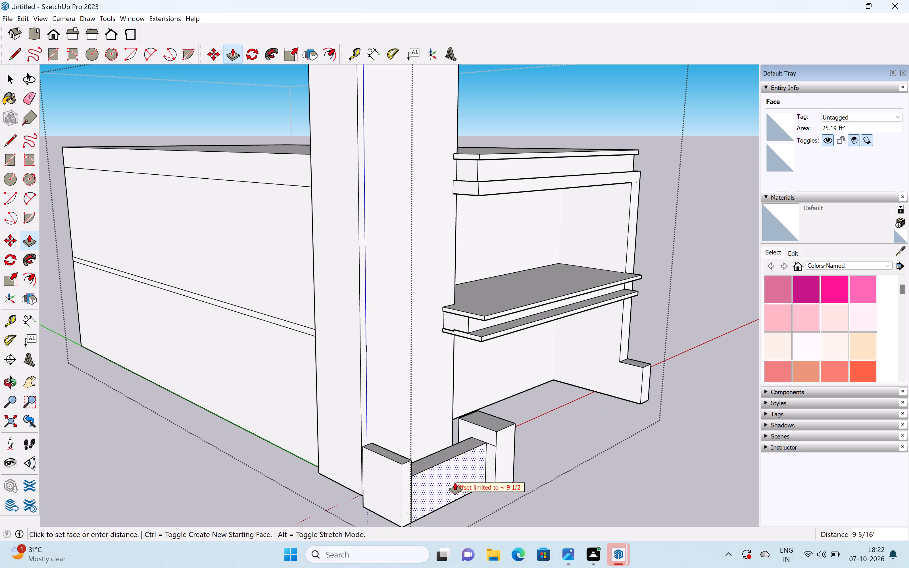
pyautogui.moveTo(455, 483); pyautogui.dragTo(456, 483)
# Pull the boundary wall's outer post forward and align its front face with the inner post's front face.
pyautogui.moveTo(409, 492); pyautogui.dragTo(420, 505)
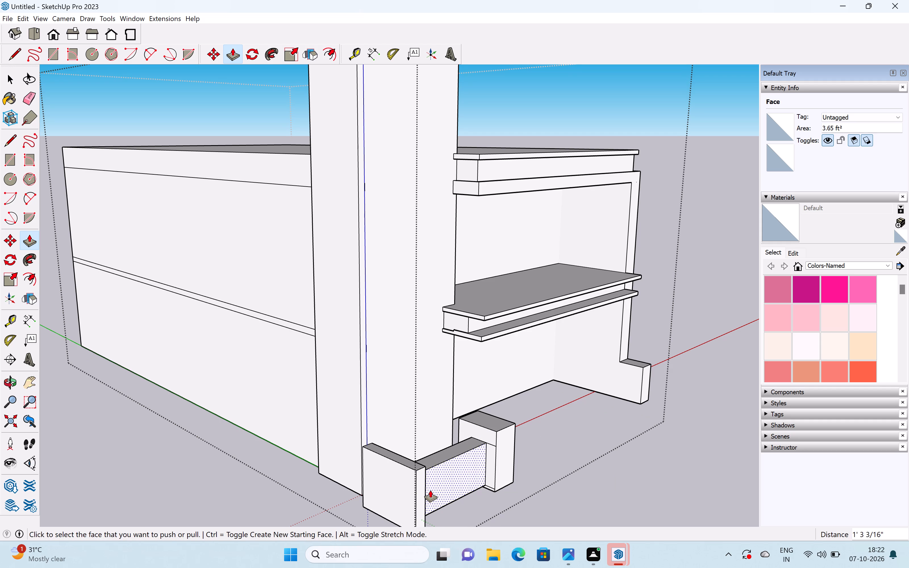
pyautogui.moveTo(420, 494); pyautogui.dragTo(501, 468)
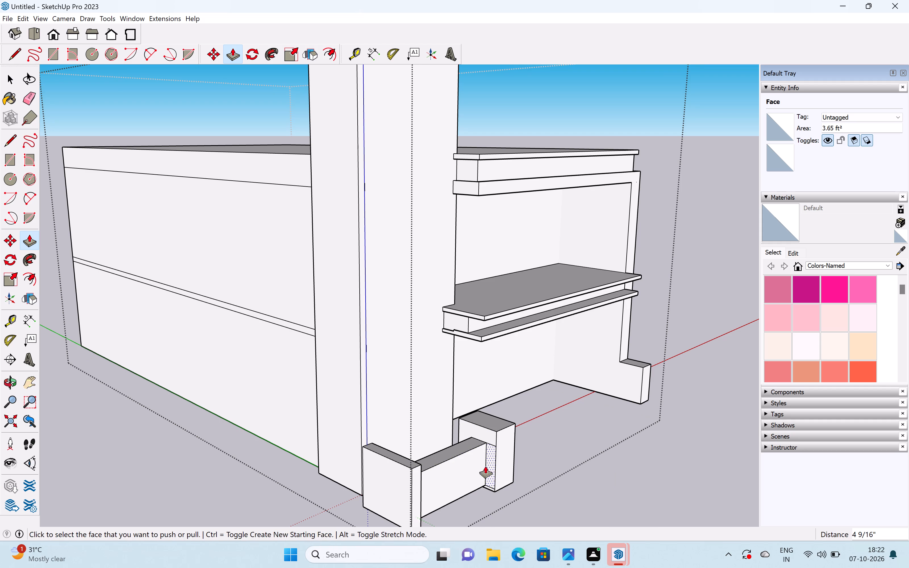
# Push the boundary wall panel's back face forward about 9 11/16" to make the panel thinner.
pyautogui.moveTo(430, 460); pyautogui.dragTo(613, 516, button='middle')
pyautogui.scroll(5, 596, 458)
pyautogui.moveTo(598, 452); pyautogui.dragTo(603, 453)
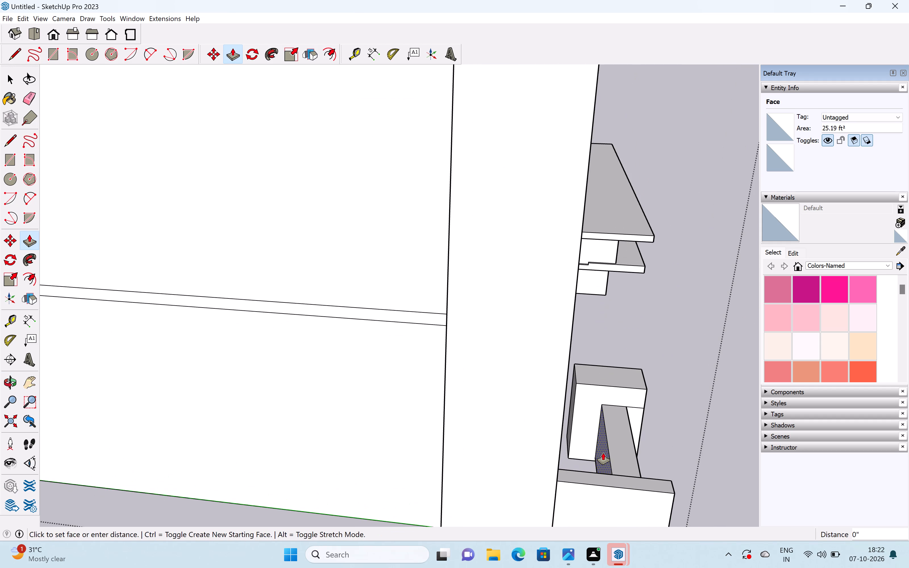
pyautogui.moveTo(603, 453); pyautogui.dragTo(614, 459)
# Erase the leftover edges on the inner side of the boundary wall's outer post.
pyautogui.moveTo(626, 456); pyautogui.dragTo(463, 453, button='middle')
pyautogui.scroll(-6, 462, 450)
pyautogui.moveTo(465, 447); pyautogui.dragTo(251, 462, button='middle')
pyautogui.keyDown('shift'); pyautogui.moveTo(308, 445); pyautogui.dragTo(410, 395, button='middle'); pyautogui.keyUp('shift')
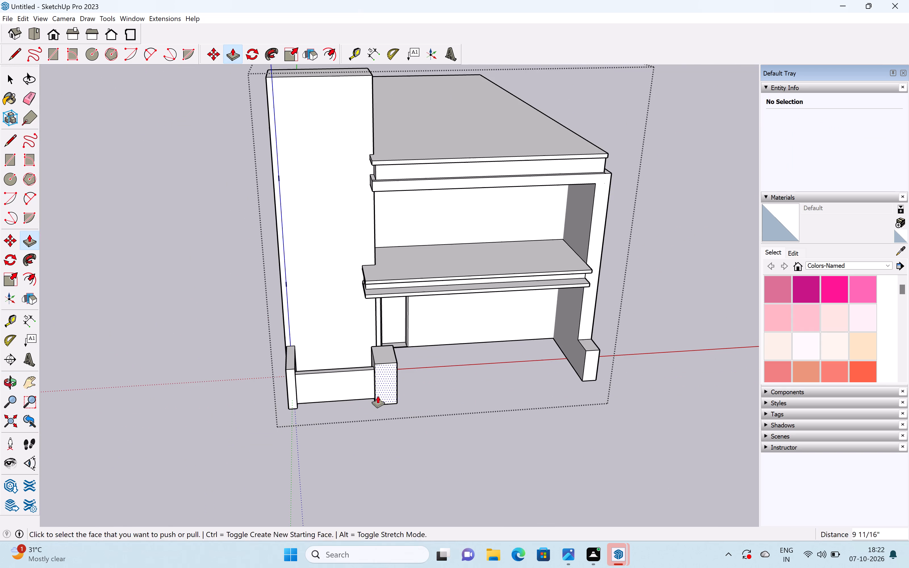
pyautogui.press('space')
pyautogui.scroll(5, 383, 367)
pyautogui.moveTo(342, 377); pyautogui.dragTo(237, 404, button='middle')
pyautogui.scroll(3, 233, 345)
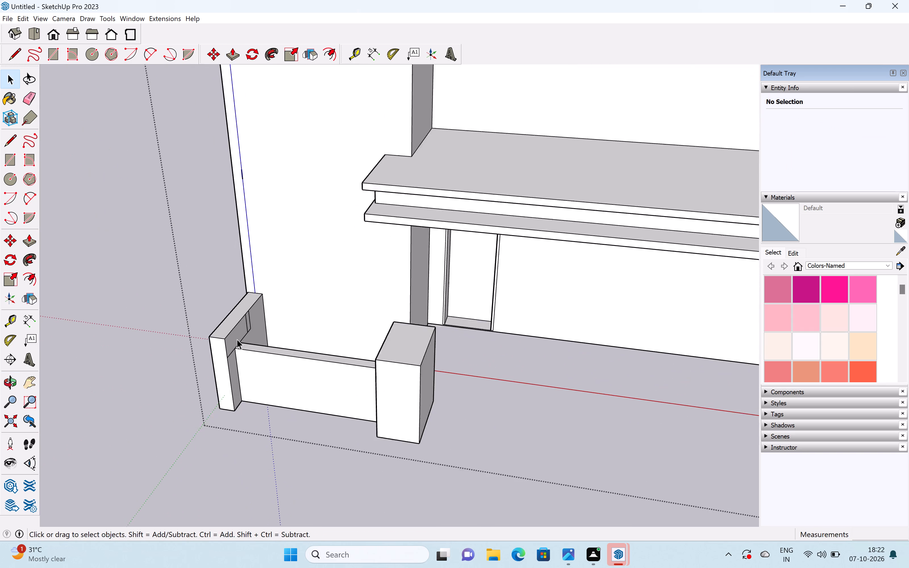
pyautogui.scroll(3, 237, 339)
pyautogui.press('e')
pyautogui.scroll(3, 243, 331)
pyautogui.moveTo(250, 318); pyautogui.dragTo(259, 302)
pyautogui.moveTo(257, 321); pyautogui.dragTo(258, 328)
pyautogui.moveTo(222, 363); pyautogui.dragTo(223, 366)
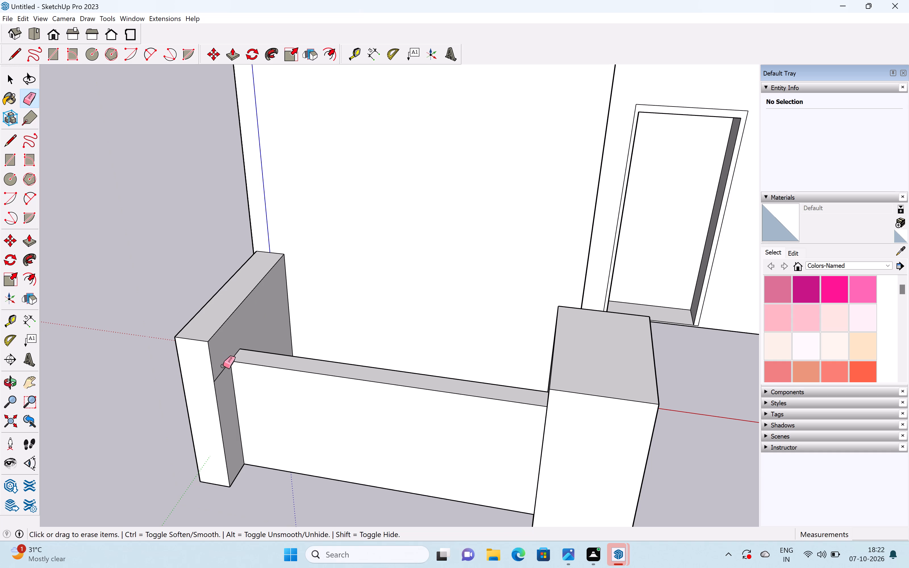
pyautogui.moveTo(223, 366); pyautogui.dragTo(226, 381)
pyautogui.press('space')
# Draw a vertical rectangle about 2' 7" high and 7 1/2" wide on the front face of the side pillar's base.
pyautogui.scroll(-13, 241, 371)
pyautogui.moveTo(332, 384); pyautogui.dragTo(365, 362, button='middle')
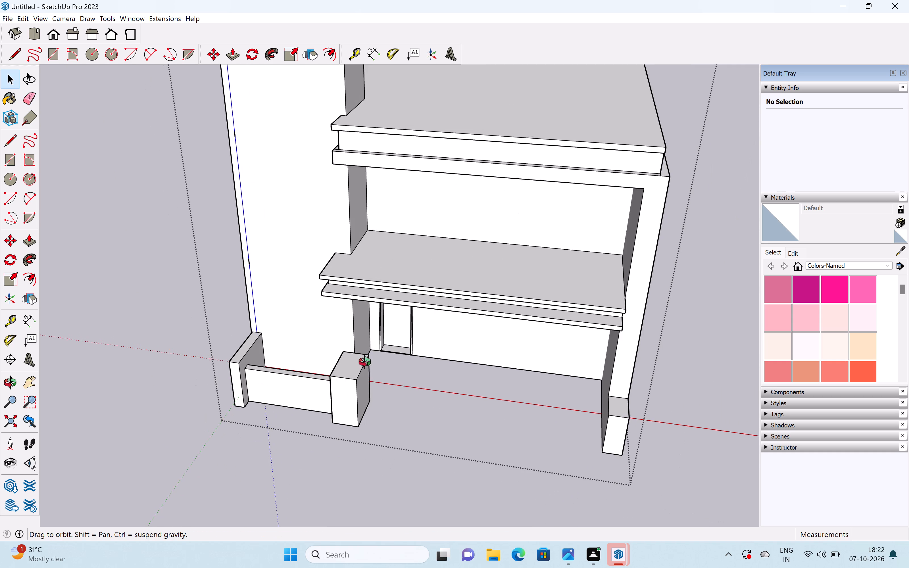
pyautogui.moveTo(365, 362); pyautogui.dragTo(378, 294, button='middle')
pyautogui.scroll(-4, 382, 292)
pyautogui.moveTo(419, 309); pyautogui.dragTo(410, 268, button='middle')
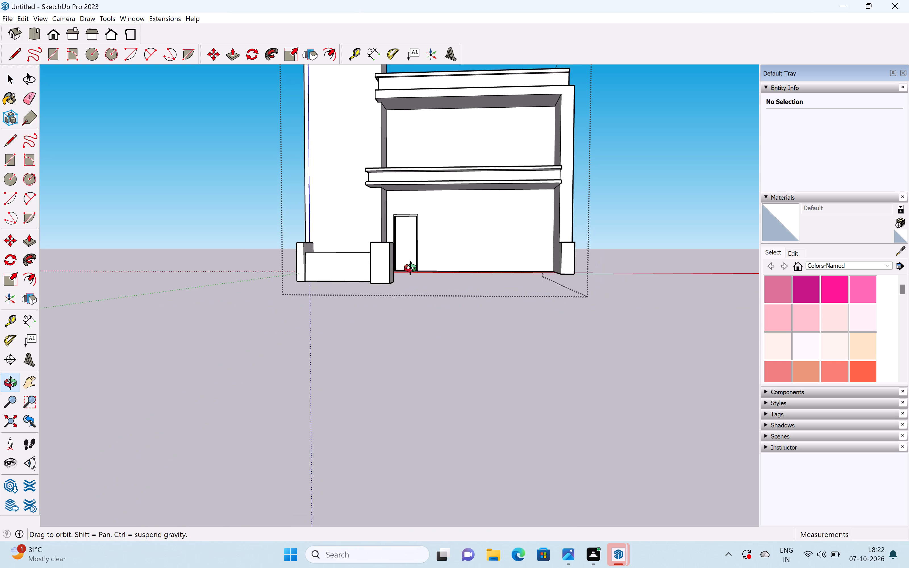
pyautogui.moveTo(410, 268); pyautogui.dragTo(412, 275, button='middle')
pyautogui.keyDown('shift'); pyautogui.moveTo(427, 284); pyautogui.dragTo(412, 352, button='middle'); pyautogui.keyUp('shift')
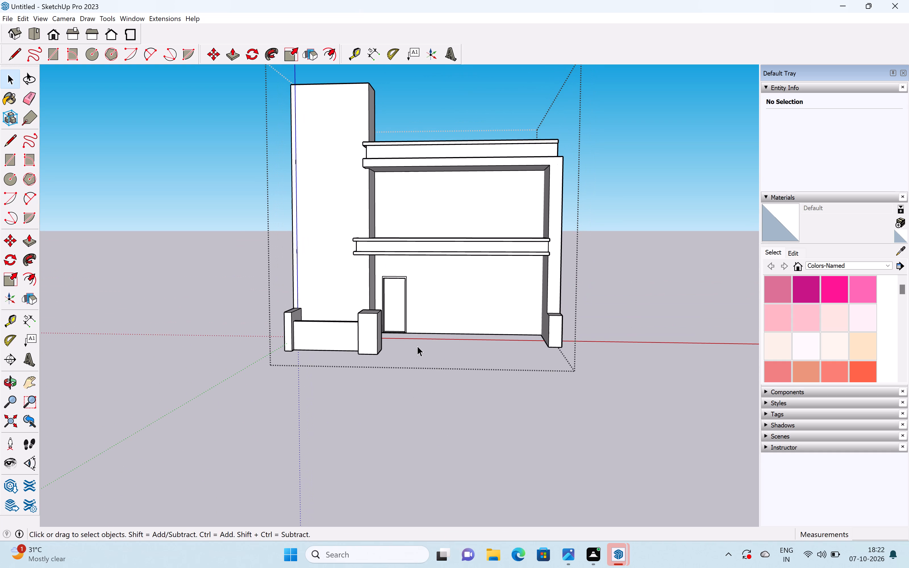
pyautogui.scroll(7, 549, 334)
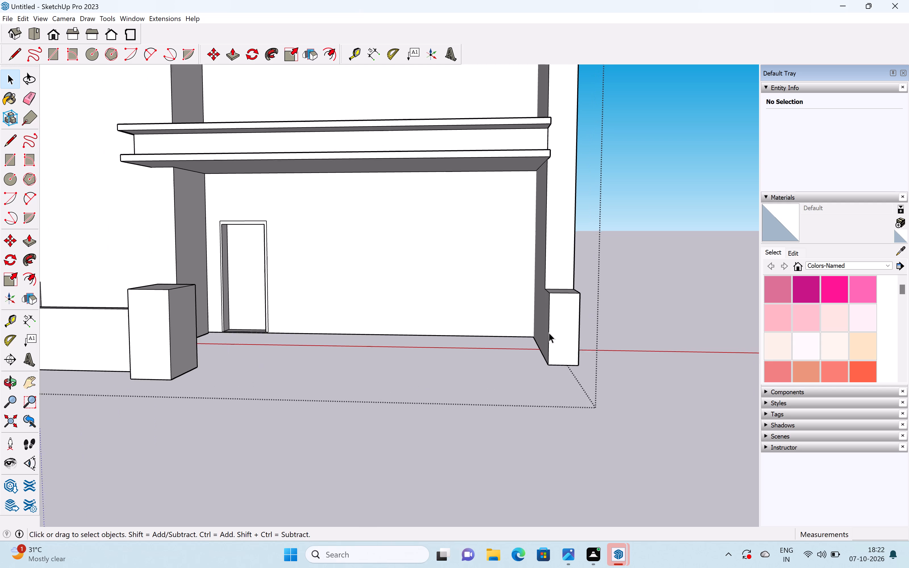
pyautogui.scroll(2, 549, 333)
pyautogui.moveTo(556, 336); pyautogui.dragTo(549, 399, button='middle')
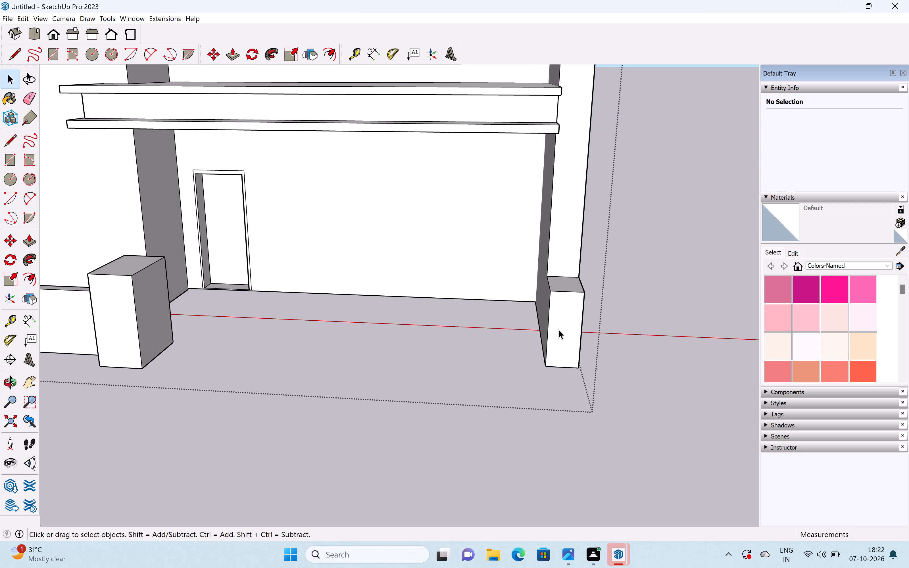
pyautogui.scroll(2, 556, 370)
pyautogui.moveTo(556, 364); pyautogui.dragTo(548, 341, button='middle')
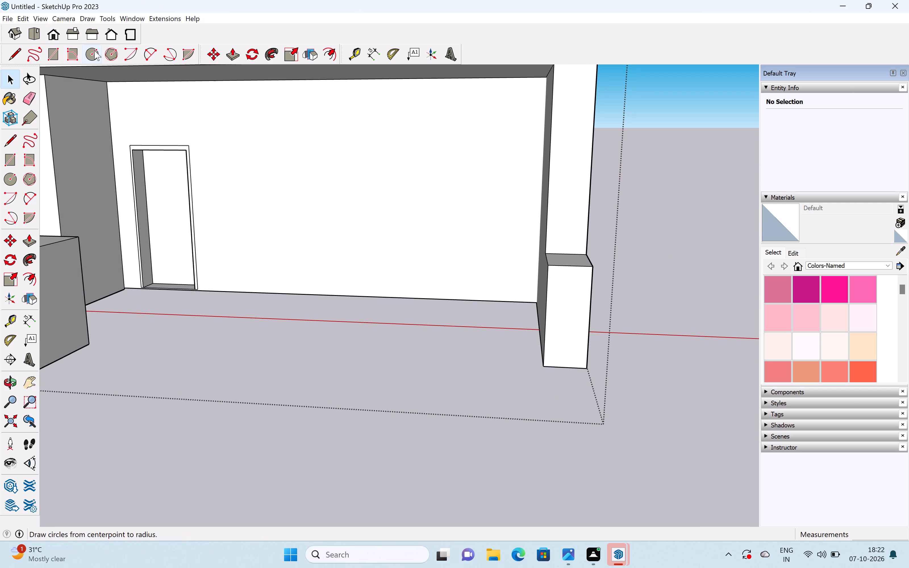
pyautogui.click(55, 53)
pyautogui.scroll(4, 584, 272)
pyautogui.moveTo(550, 296); pyautogui.dragTo(551, 290, button='middle')
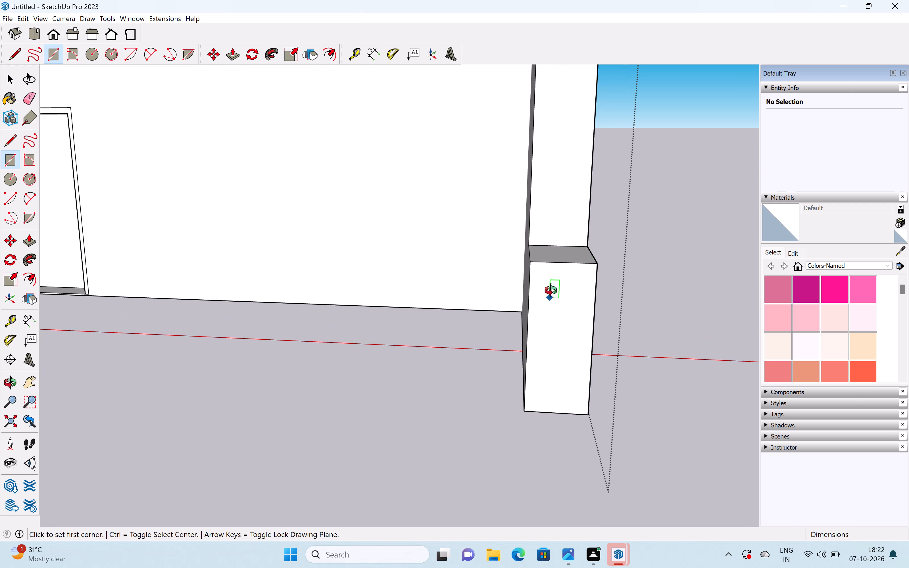
pyautogui.moveTo(551, 290); pyautogui.dragTo(547, 262, button='middle')
pyautogui.scroll(1, 547, 262)
pyautogui.click(547, 283)
pyautogui.scroll(-2, 573, 368)
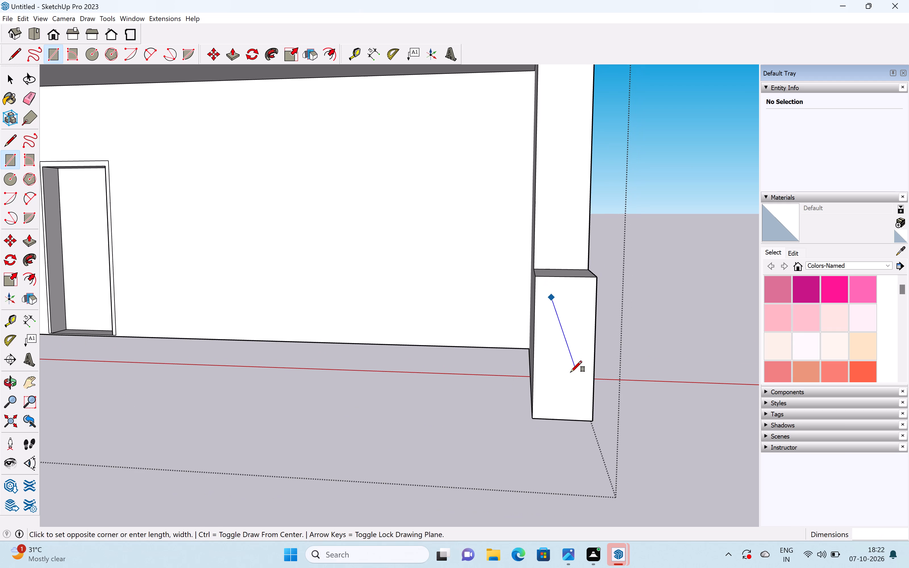
pyautogui.click(576, 404)
pyautogui.press('space')
# Push the rectangle on the side pillar's base back about 8 13/16" to form a recess.
pyautogui.press('p')
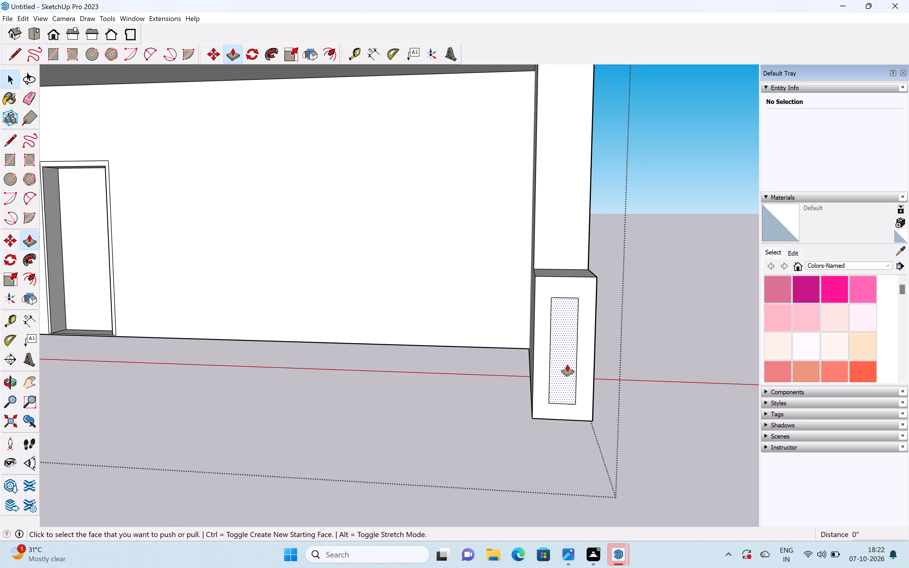
pyautogui.moveTo(567, 364); pyautogui.dragTo(566, 358)
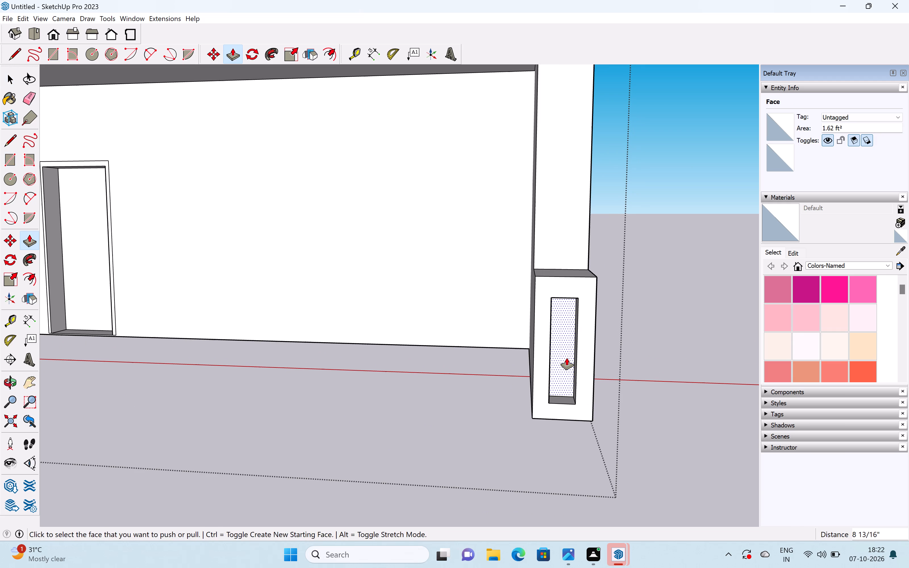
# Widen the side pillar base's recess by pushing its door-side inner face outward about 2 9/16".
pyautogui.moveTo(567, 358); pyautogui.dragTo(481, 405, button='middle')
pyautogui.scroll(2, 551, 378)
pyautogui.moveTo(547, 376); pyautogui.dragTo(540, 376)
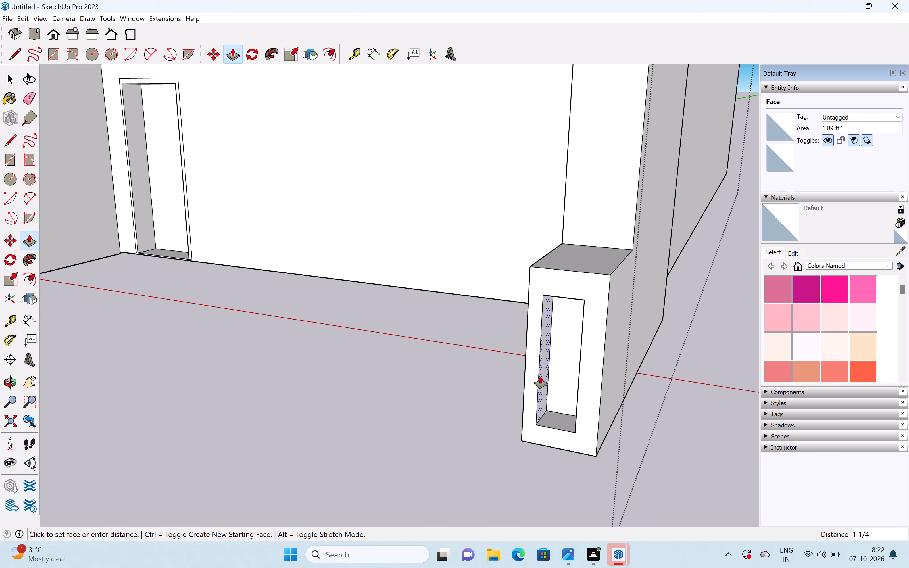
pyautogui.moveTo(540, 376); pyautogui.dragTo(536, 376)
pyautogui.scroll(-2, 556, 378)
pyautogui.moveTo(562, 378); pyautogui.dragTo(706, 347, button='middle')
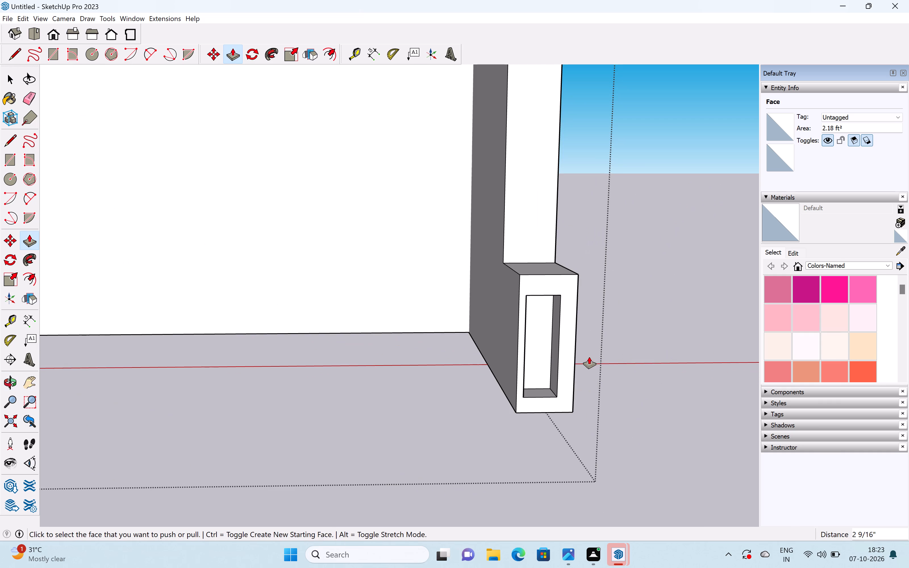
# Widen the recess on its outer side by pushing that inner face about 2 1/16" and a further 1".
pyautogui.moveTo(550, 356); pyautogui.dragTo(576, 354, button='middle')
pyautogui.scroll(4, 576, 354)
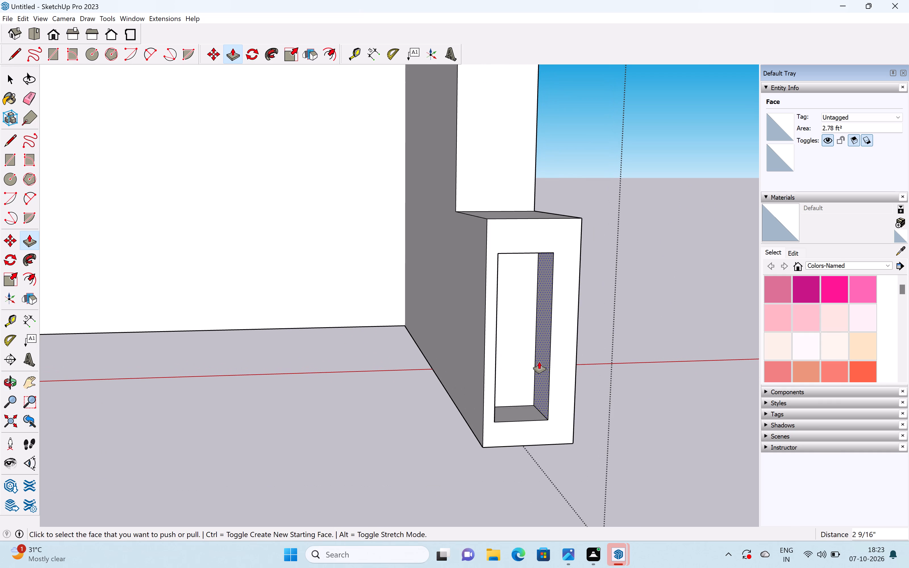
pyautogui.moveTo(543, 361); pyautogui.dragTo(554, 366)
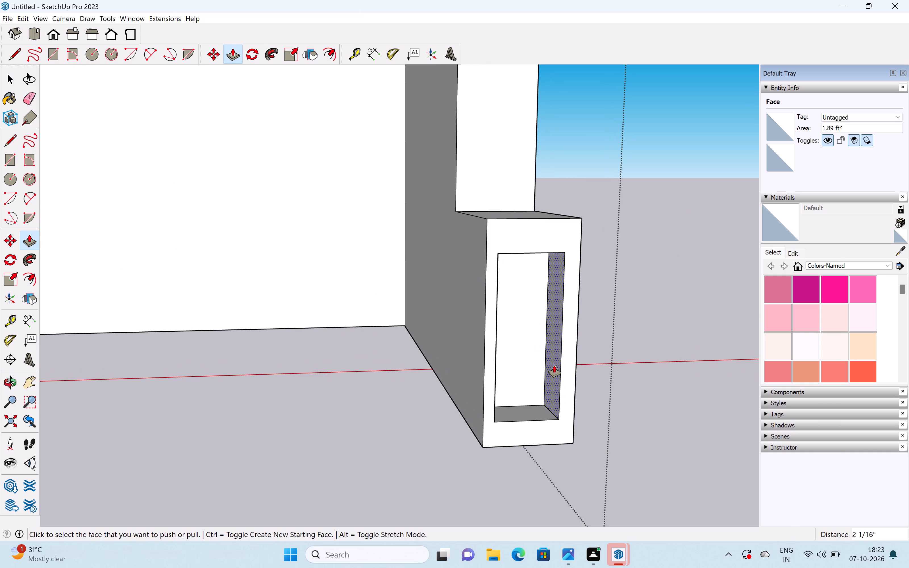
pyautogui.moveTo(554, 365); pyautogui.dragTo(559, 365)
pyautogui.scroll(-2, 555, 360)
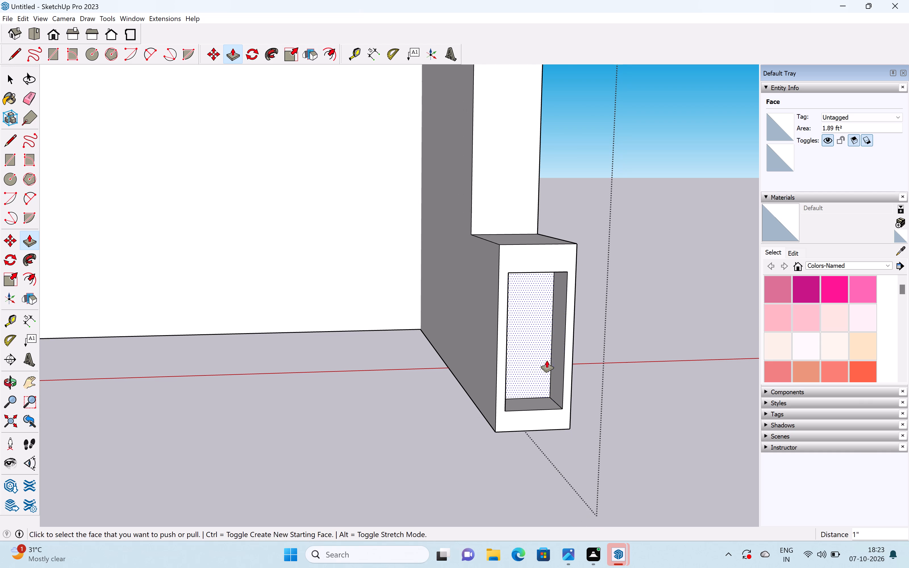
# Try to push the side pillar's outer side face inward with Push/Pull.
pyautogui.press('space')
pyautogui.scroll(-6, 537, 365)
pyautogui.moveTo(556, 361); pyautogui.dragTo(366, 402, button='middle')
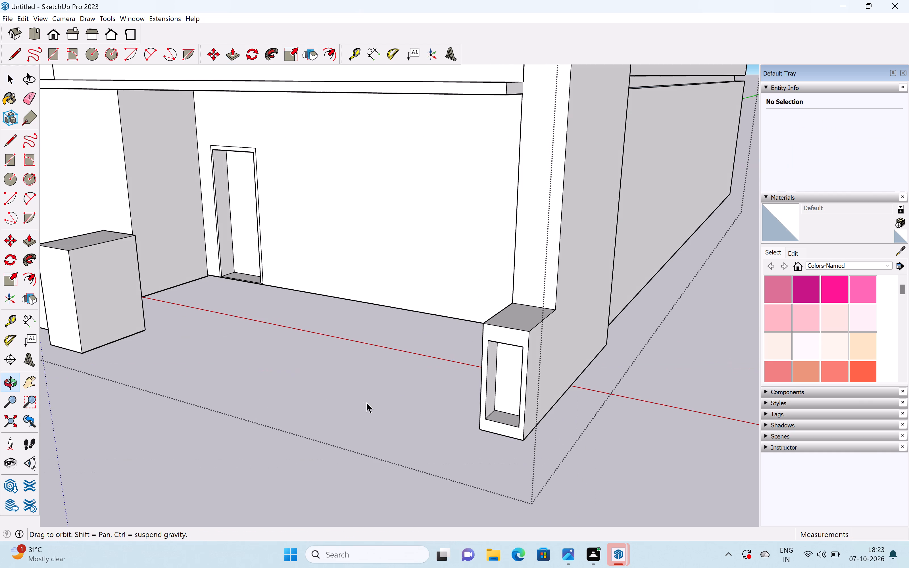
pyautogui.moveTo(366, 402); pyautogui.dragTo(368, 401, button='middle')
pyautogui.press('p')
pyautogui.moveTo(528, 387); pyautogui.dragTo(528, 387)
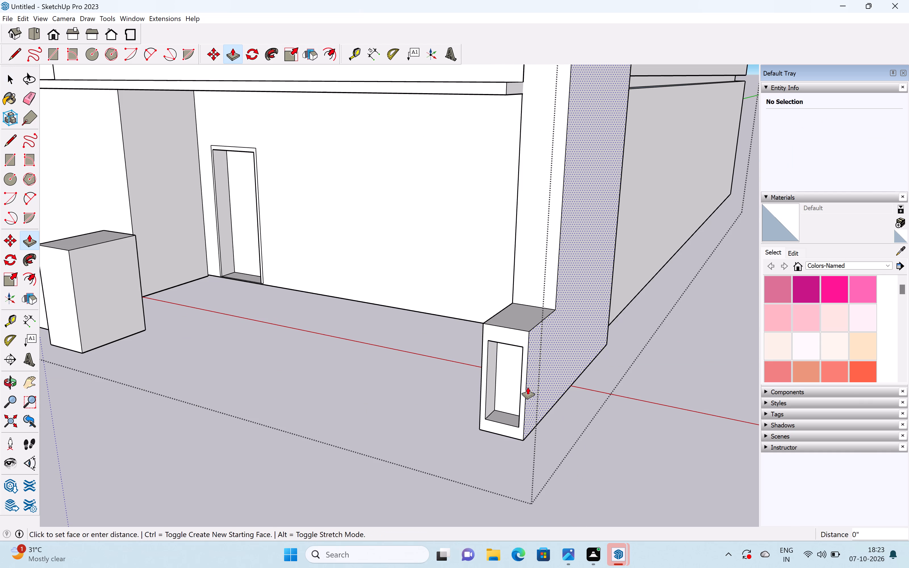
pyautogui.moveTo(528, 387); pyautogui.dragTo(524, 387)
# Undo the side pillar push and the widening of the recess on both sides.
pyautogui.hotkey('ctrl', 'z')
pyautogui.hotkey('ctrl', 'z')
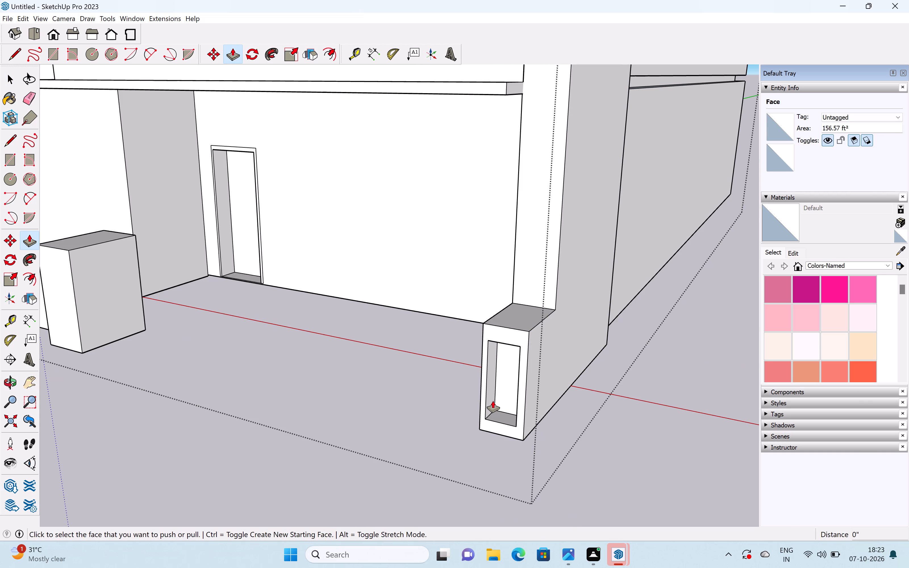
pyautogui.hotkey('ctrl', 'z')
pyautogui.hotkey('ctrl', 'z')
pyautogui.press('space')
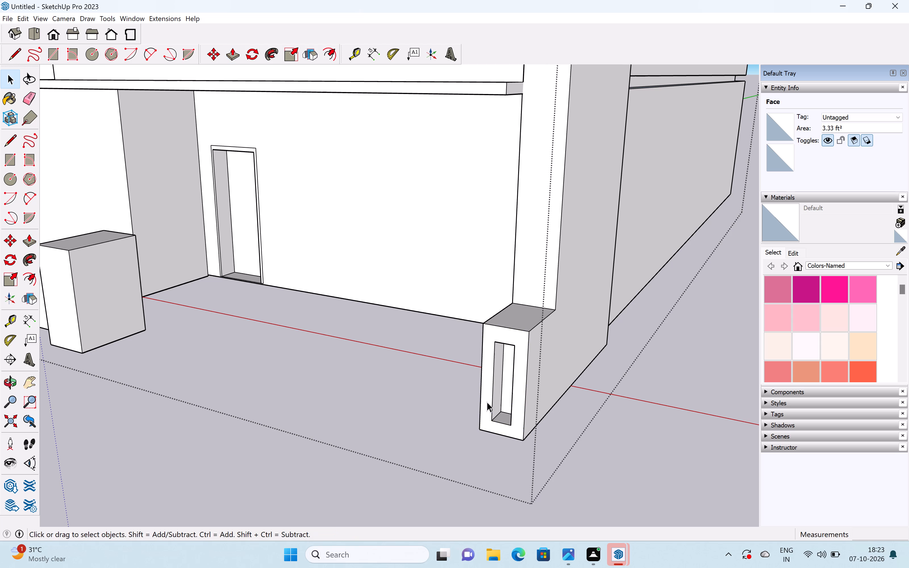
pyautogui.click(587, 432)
# Pull the recessed slab-band face along the house's side wall outward, flush with the wall.
pyautogui.scroll(-5, 551, 415)
pyautogui.moveTo(426, 444); pyautogui.dragTo(600, 383, button='middle')
pyautogui.scroll(-3, 596, 380)
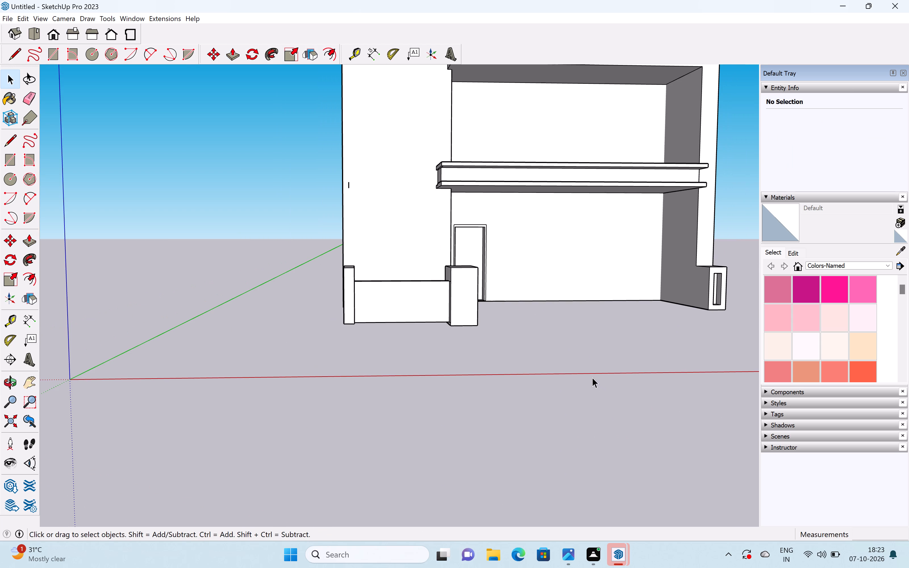
pyautogui.keyDown('shift'); pyautogui.moveTo(603, 344); pyautogui.dragTo(420, 392, button='middle'); pyautogui.keyUp('shift')
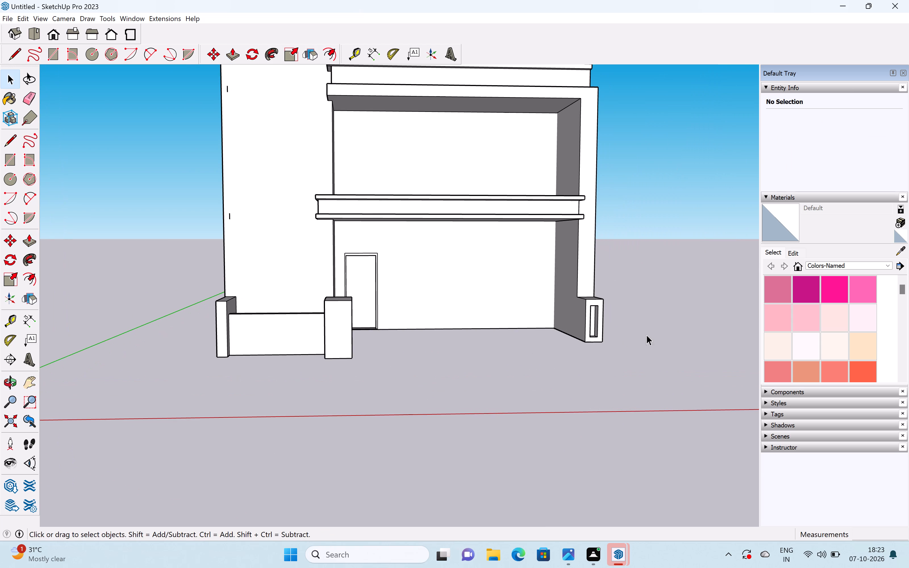
pyautogui.moveTo(641, 334); pyautogui.dragTo(469, 379, button='middle')
pyautogui.scroll(3, 427, 261)
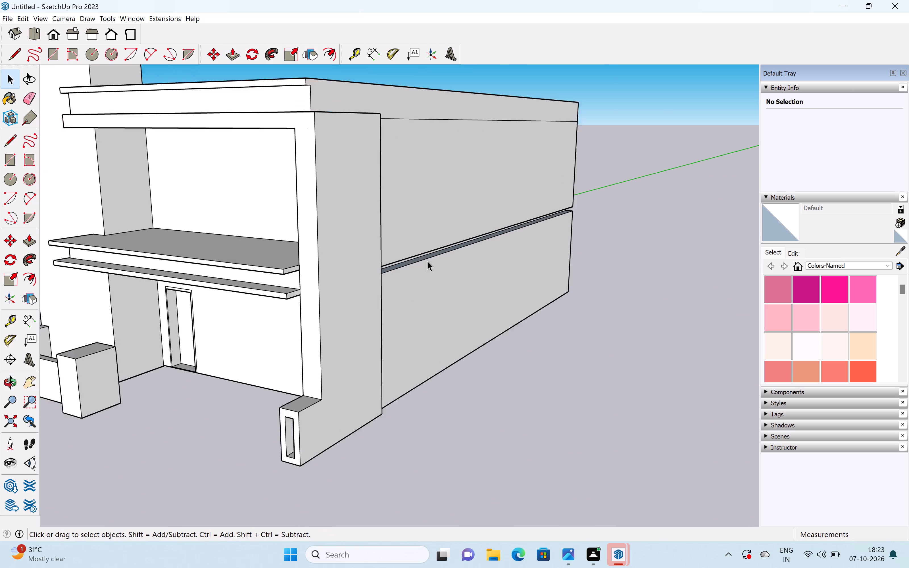
pyautogui.scroll(3, 427, 261)
pyautogui.moveTo(420, 261); pyautogui.dragTo(390, 235, button='middle')
pyautogui.press('p')
pyautogui.scroll(1, 396, 213)
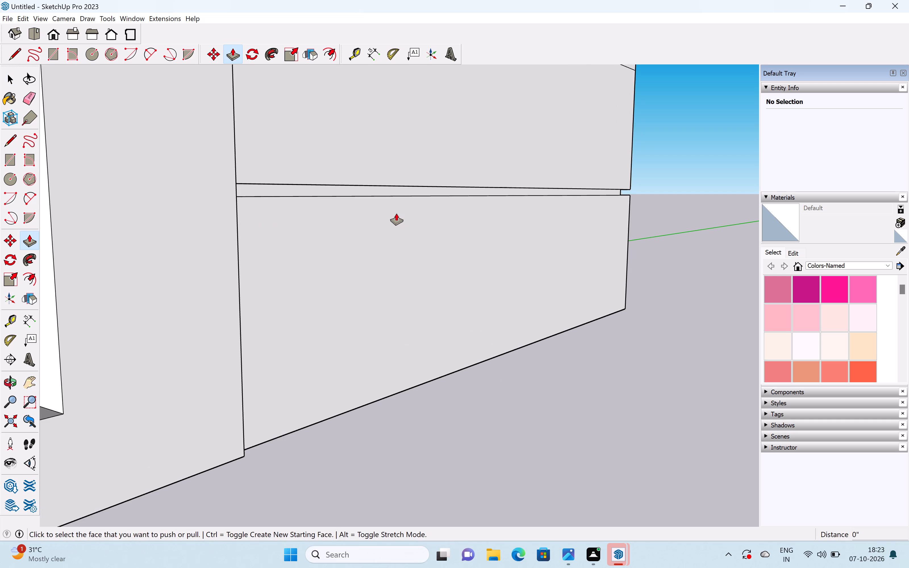
pyautogui.moveTo(396, 221); pyautogui.dragTo(396, 245, button='middle')
pyautogui.scroll(8, 374, 235)
pyautogui.moveTo(363, 240); pyautogui.dragTo(353, 218, button='middle')
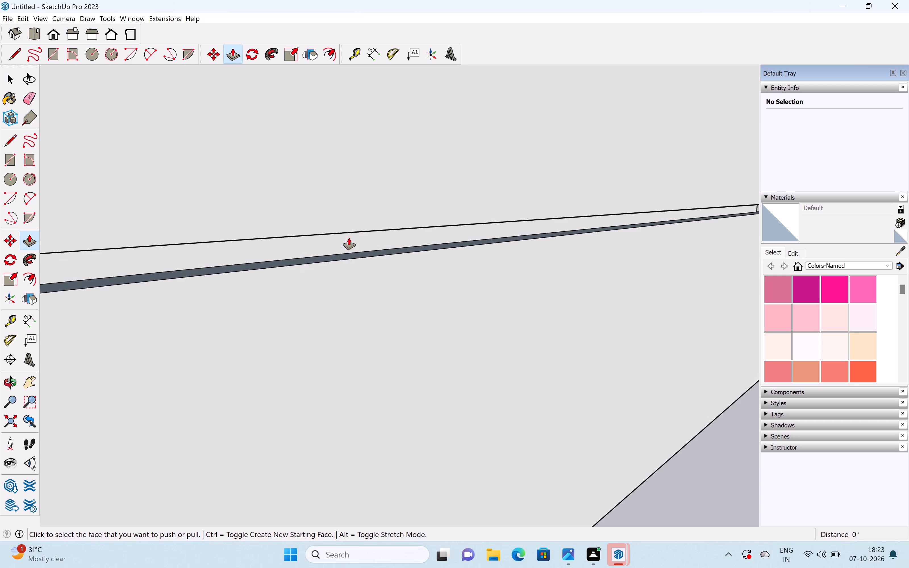
pyautogui.press('space')
pyautogui.click(344, 244)
pyautogui.tripleClick(345, 245)
pyautogui.click(346, 247)
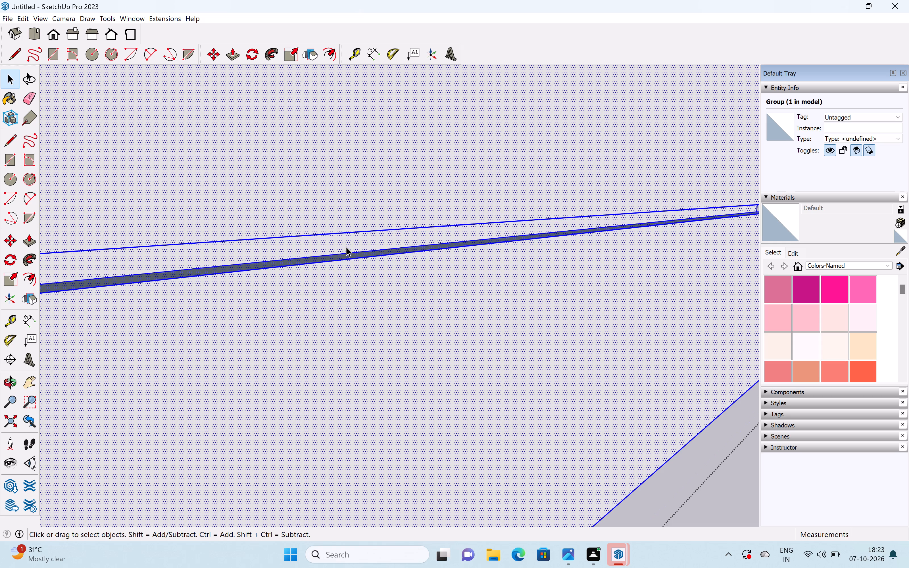
pyautogui.click(346, 247)
pyautogui.press('p')
pyautogui.moveTo(344, 240); pyautogui.dragTo(357, 264)
pyautogui.scroll(-20, 388, 279)
pyautogui.moveTo(314, 326); pyautogui.dragTo(486, 291, button='middle')
pyautogui.scroll(11, 463, 257)
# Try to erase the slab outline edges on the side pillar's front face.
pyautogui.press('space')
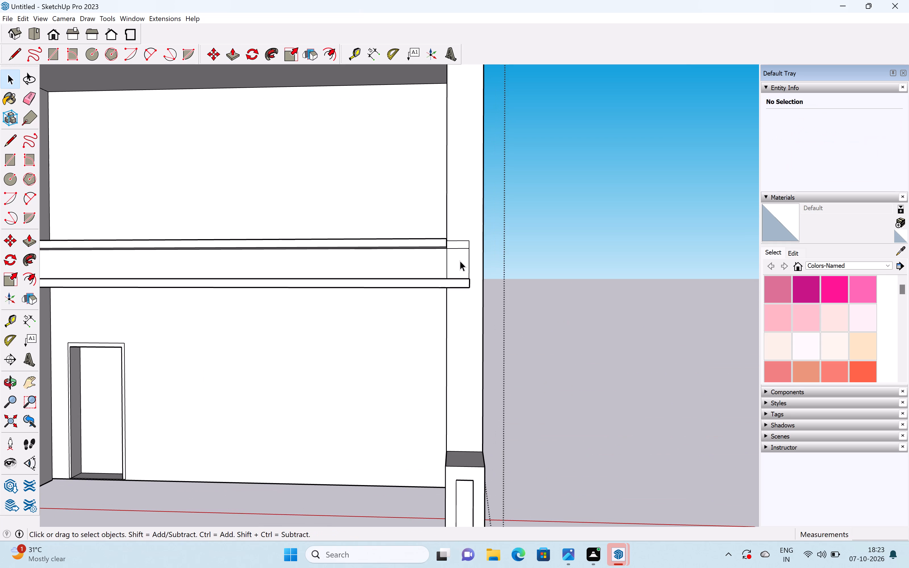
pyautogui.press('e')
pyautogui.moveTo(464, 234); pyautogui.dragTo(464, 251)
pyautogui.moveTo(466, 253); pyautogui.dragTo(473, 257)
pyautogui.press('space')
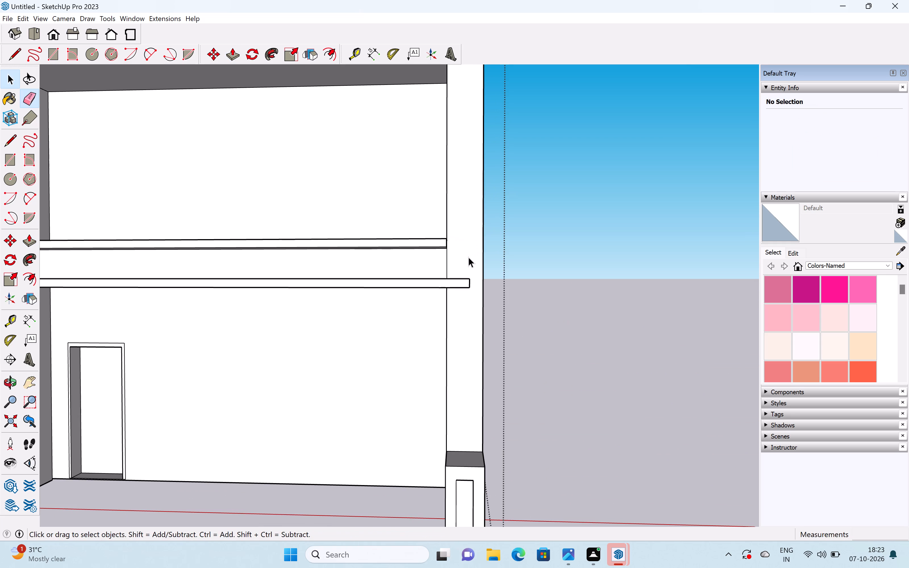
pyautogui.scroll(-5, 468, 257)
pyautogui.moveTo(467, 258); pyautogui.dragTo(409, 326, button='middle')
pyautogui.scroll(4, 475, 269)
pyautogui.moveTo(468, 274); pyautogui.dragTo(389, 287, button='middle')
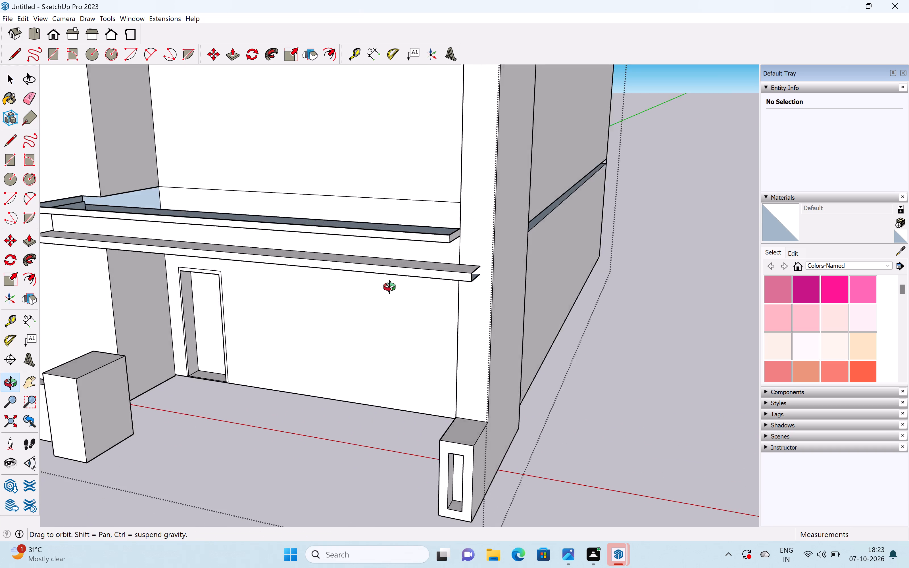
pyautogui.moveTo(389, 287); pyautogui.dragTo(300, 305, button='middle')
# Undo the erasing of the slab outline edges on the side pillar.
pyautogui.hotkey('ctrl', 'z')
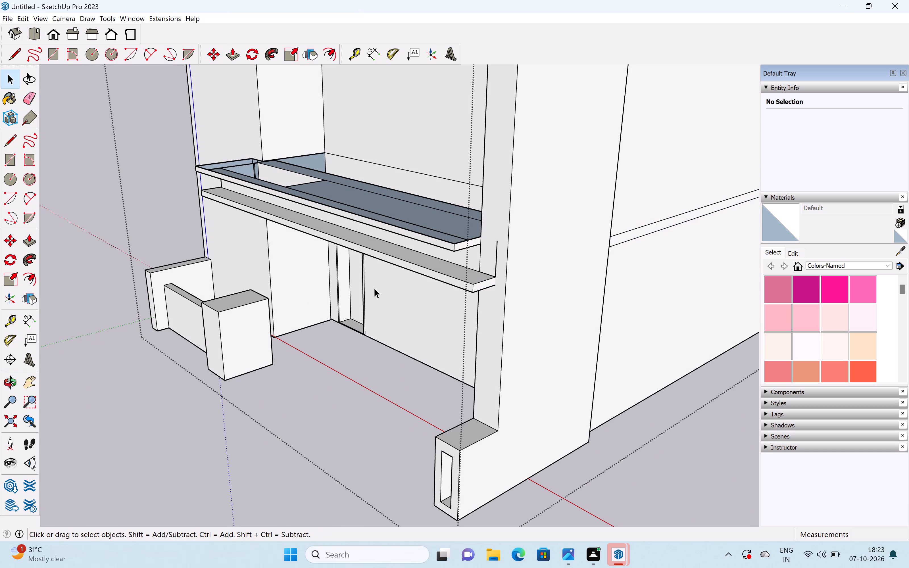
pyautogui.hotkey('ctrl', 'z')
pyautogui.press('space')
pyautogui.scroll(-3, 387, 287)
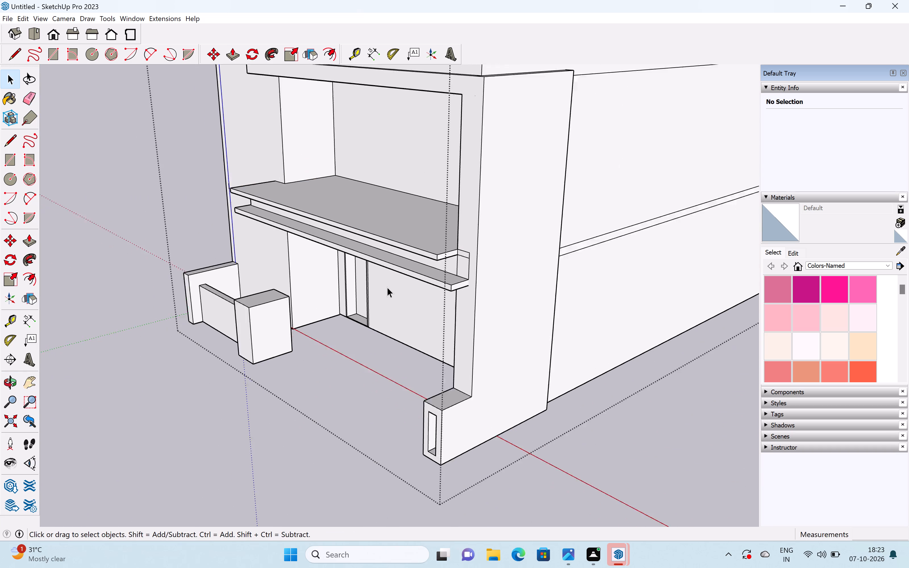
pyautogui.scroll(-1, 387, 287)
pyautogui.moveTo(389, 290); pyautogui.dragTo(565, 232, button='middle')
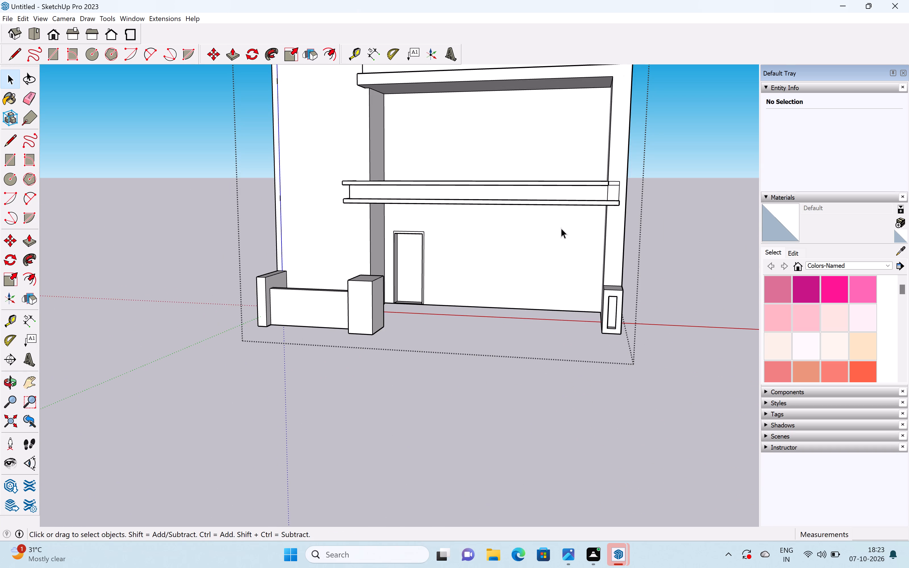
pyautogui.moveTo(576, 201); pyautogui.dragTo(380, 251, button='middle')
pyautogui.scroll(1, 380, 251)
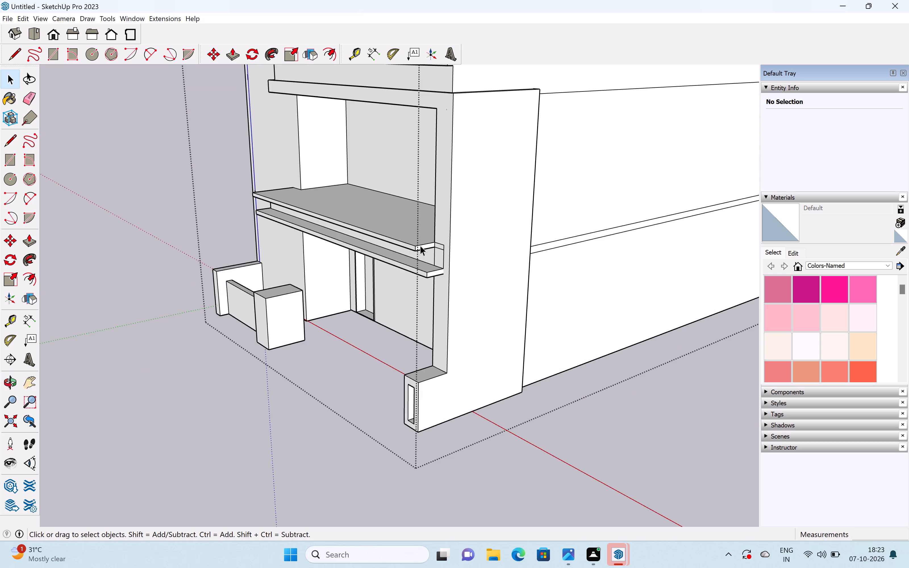
# Push the lower slab band's end face and its side-wall strip inward about 10 1/2 inches, level with the upper slab's end.
pyautogui.scroll(4, 422, 245)
pyautogui.press('p')
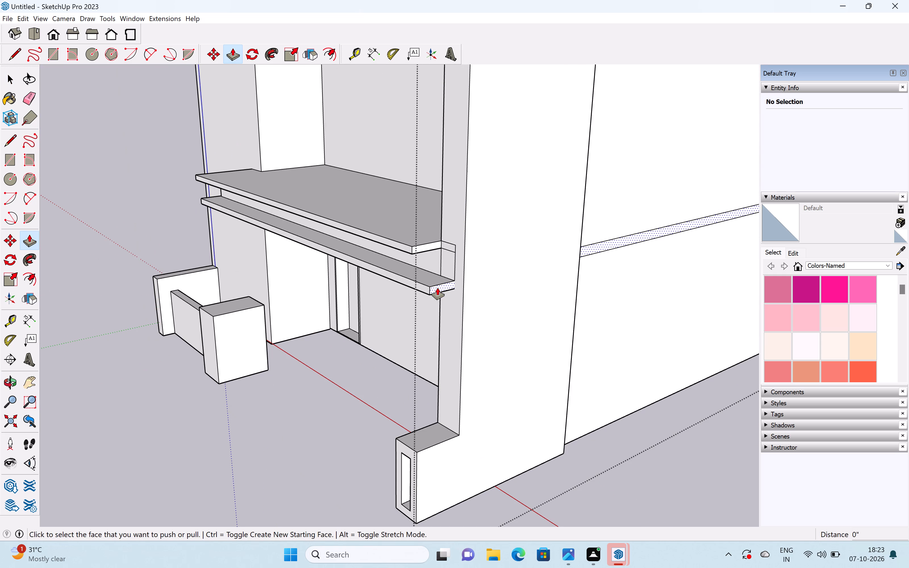
pyautogui.moveTo(434, 287); pyautogui.dragTo(424, 245)
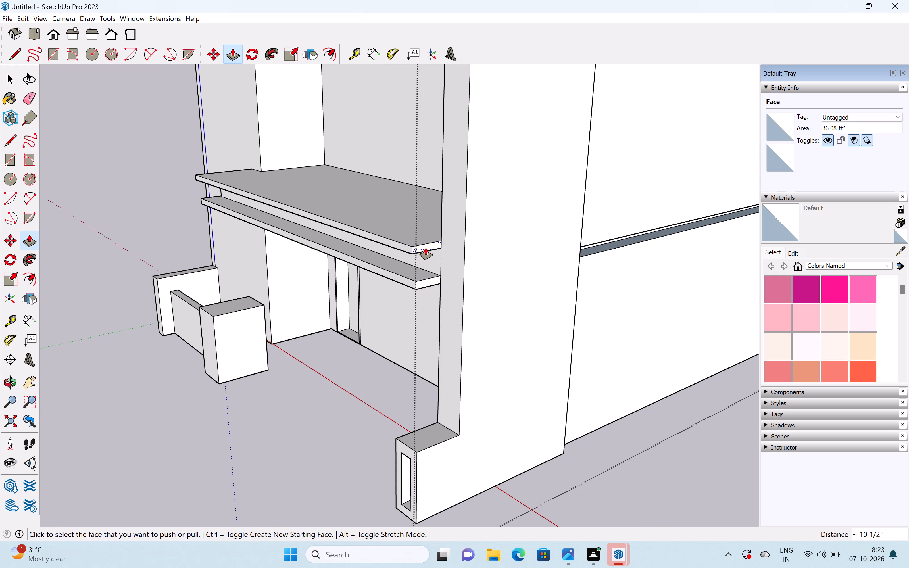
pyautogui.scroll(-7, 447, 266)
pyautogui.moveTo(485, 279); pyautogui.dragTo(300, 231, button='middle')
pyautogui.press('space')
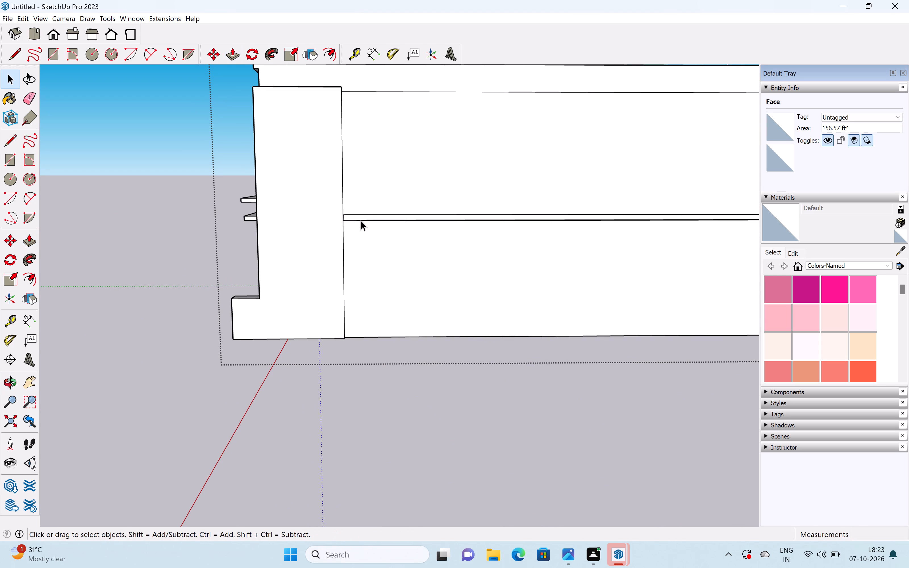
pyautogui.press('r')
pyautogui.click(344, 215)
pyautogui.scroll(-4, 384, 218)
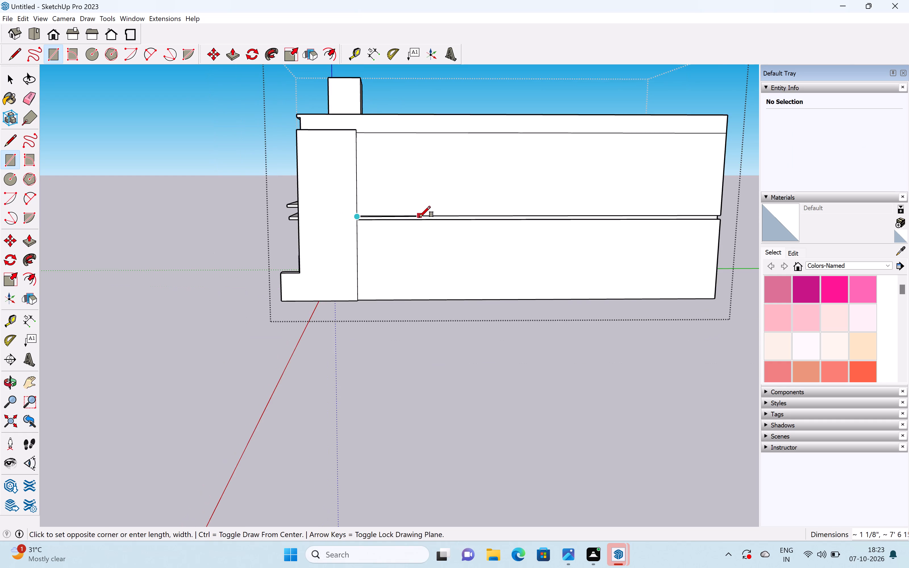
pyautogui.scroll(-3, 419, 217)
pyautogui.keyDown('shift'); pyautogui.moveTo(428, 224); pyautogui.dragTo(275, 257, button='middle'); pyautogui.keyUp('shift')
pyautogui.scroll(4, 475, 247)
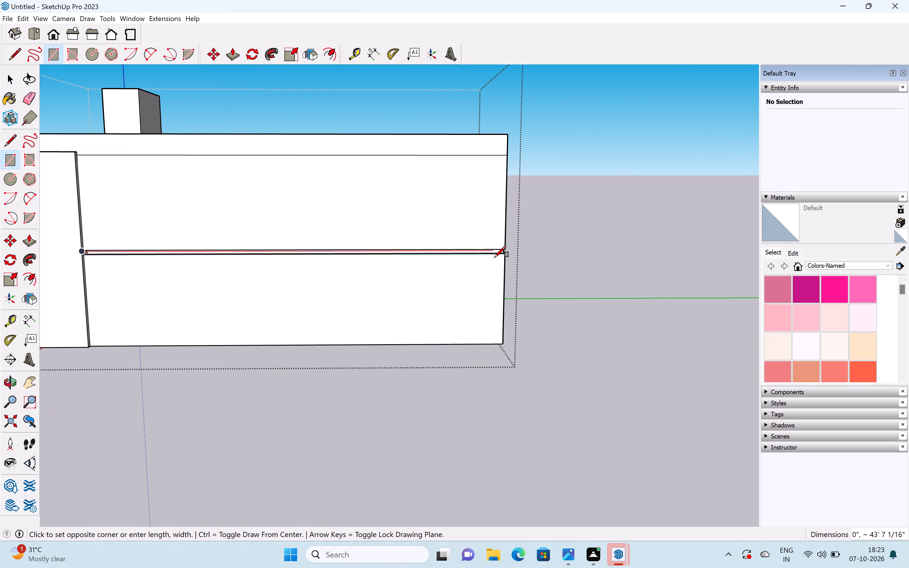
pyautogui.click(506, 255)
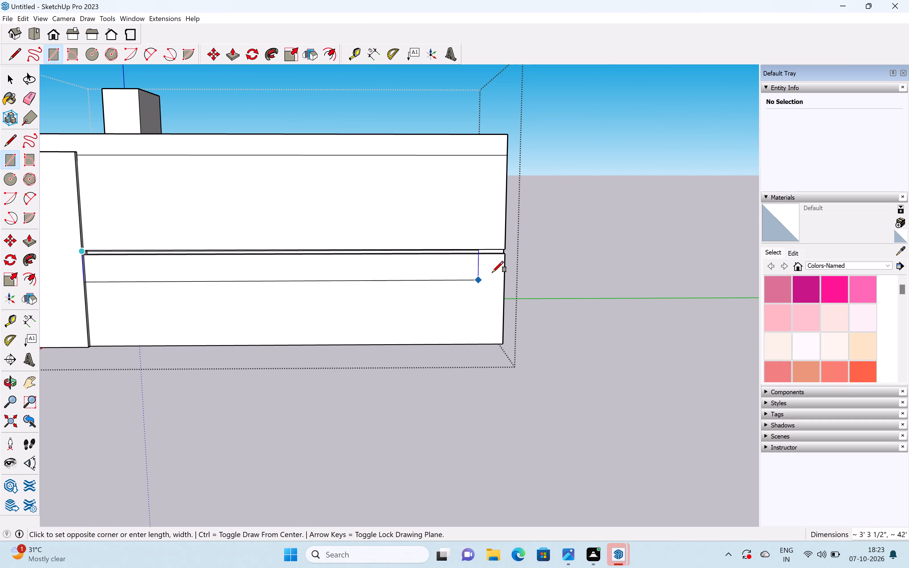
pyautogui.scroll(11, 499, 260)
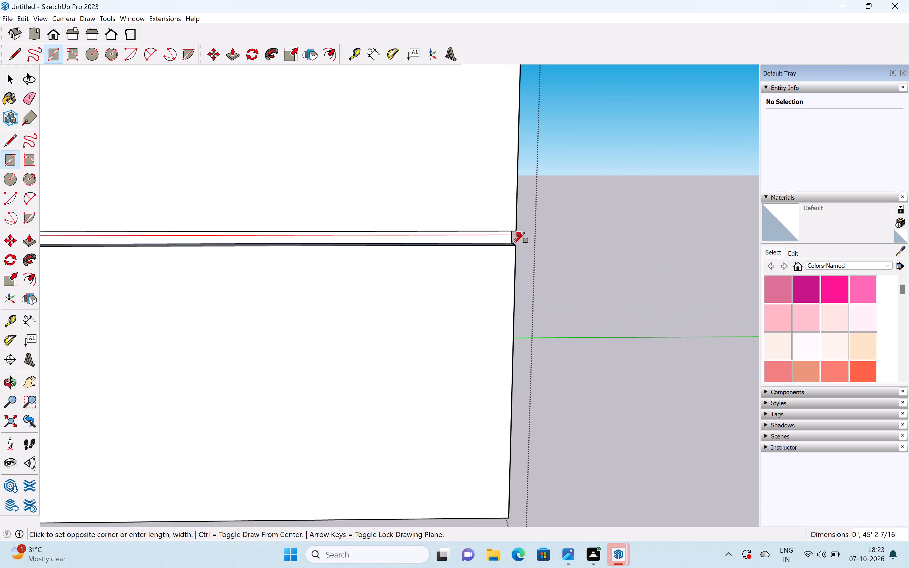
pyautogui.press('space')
# Pull the recessed slab strip along the house's side wall outward, flush with the wall face.
pyautogui.scroll(-5, 500, 246)
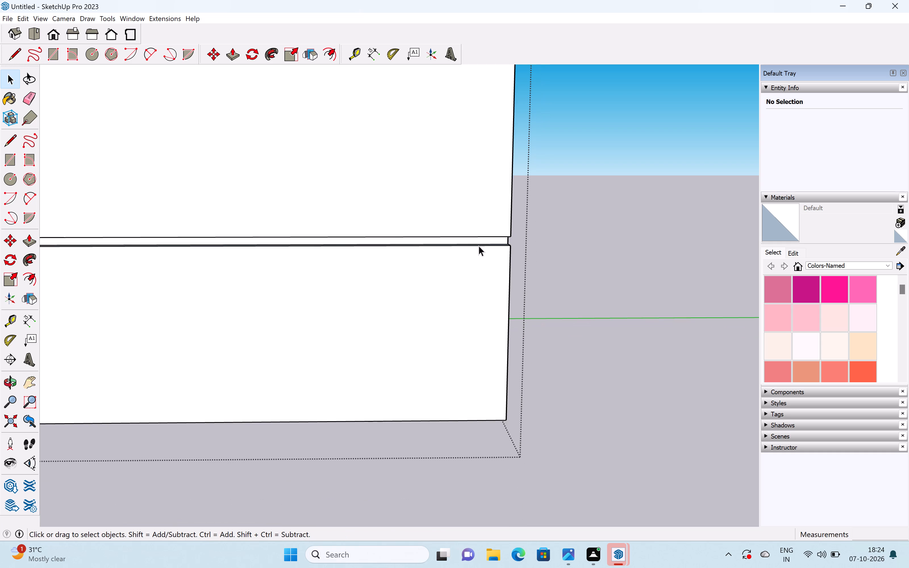
pyautogui.scroll(-1, 476, 245)
pyautogui.moveTo(472, 238); pyautogui.dragTo(642, 238, button='middle')
pyautogui.scroll(-4, 582, 241)
pyautogui.keyDown('shift'); pyautogui.moveTo(457, 268); pyautogui.dragTo(595, 237, button='middle'); pyautogui.keyUp('shift')
pyautogui.scroll(7, 336, 243)
pyautogui.moveTo(328, 222); pyautogui.dragTo(328, 256, button='middle')
pyautogui.scroll(3, 319, 226)
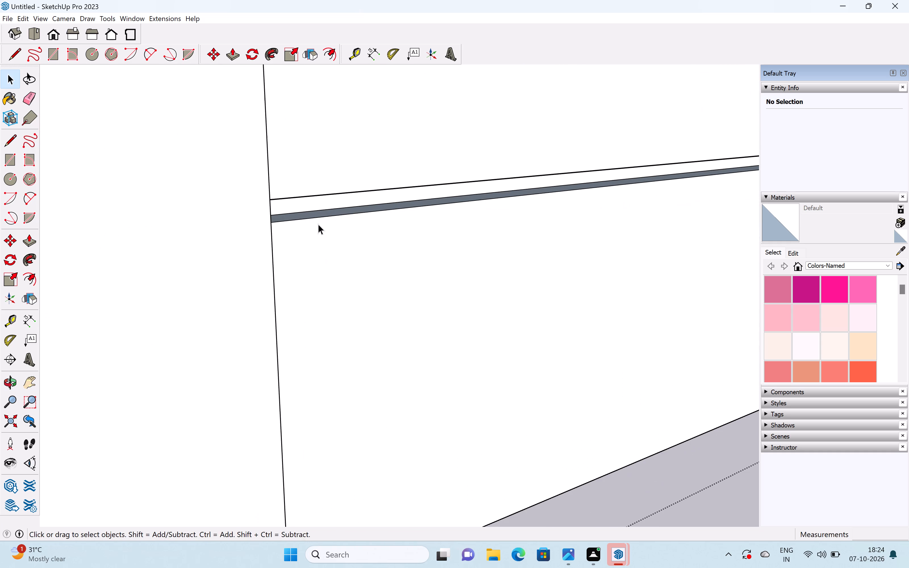
pyautogui.click(313, 207)
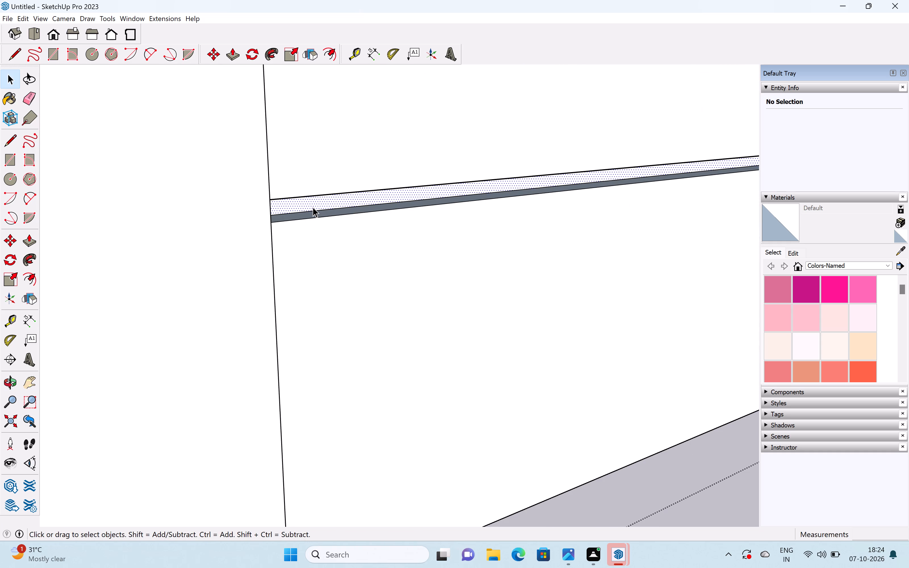
pyautogui.press('p')
pyautogui.click(305, 205)
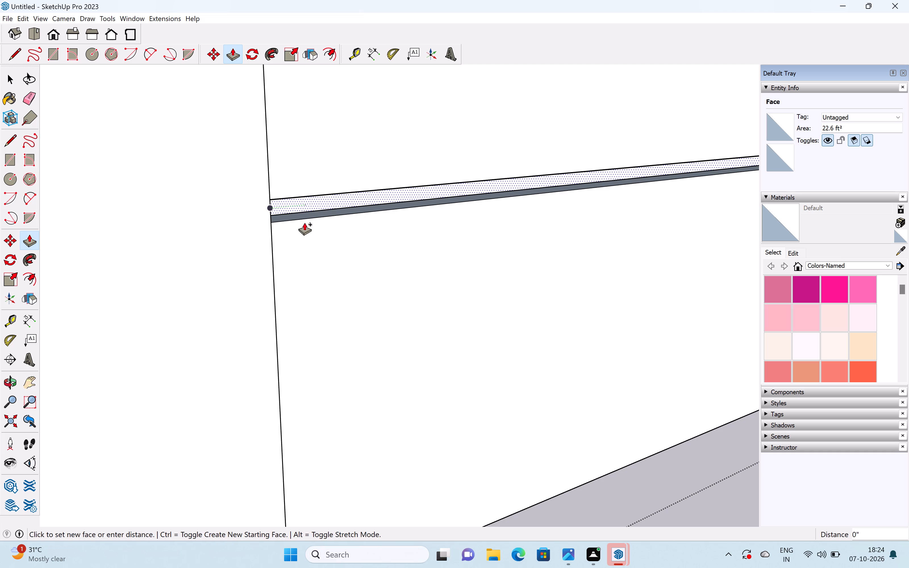
pyautogui.press('space')
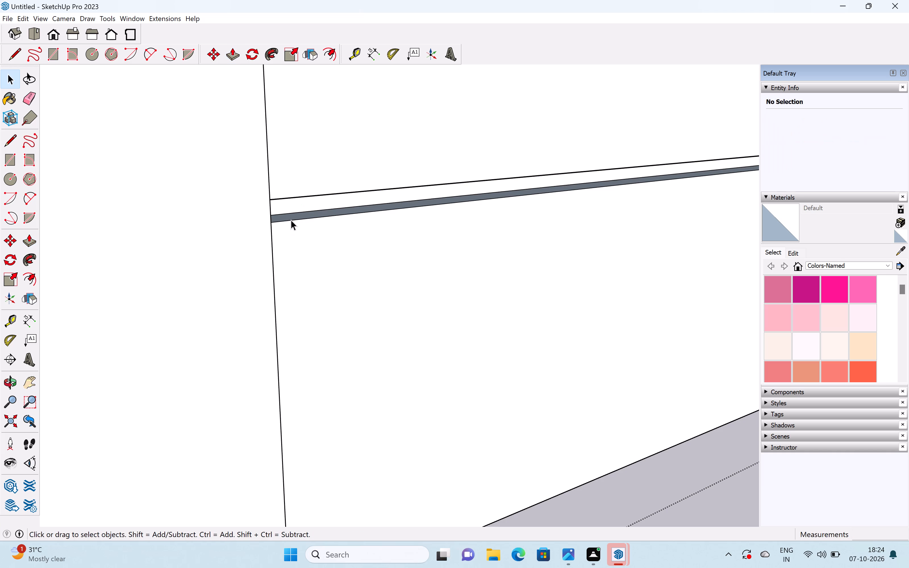
pyautogui.press('p')
pyautogui.click(285, 206)
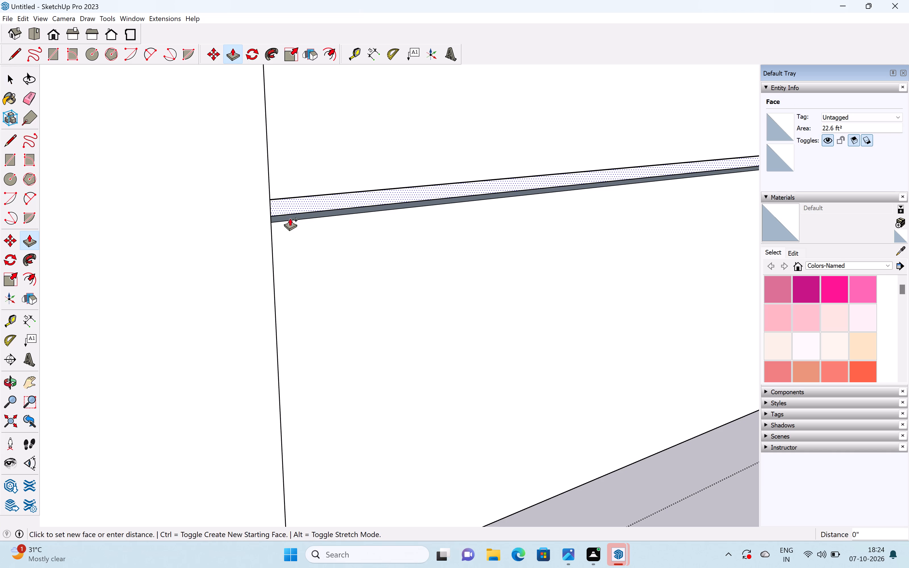
pyautogui.click(291, 227)
pyautogui.scroll(-7, 317, 246)
pyautogui.press('space')
pyautogui.scroll(-13, 319, 247)
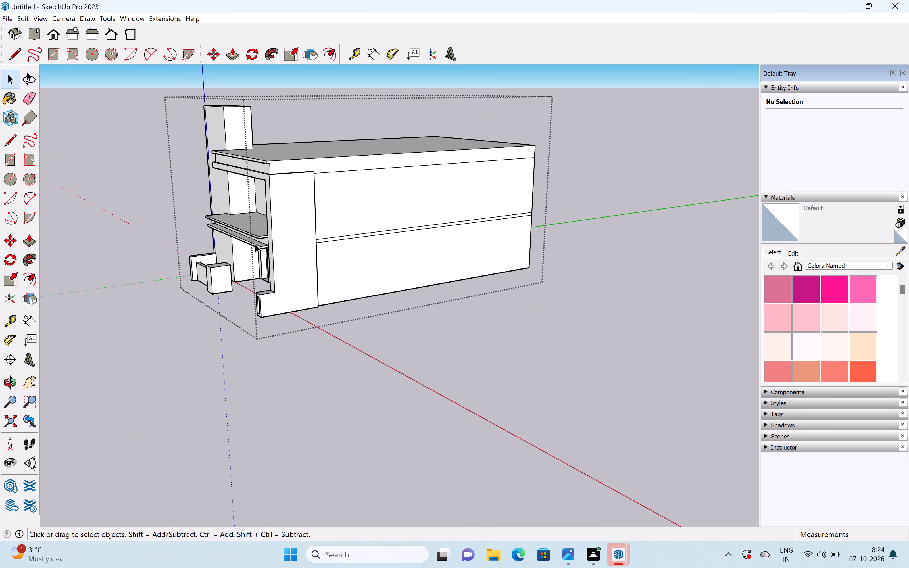
# Examine the front elevation, especially where the slab bands meet the side pillar and the gate-side boundary pillar at its foot.
pyautogui.moveTo(255, 243); pyautogui.dragTo(491, 187, button='middle')
pyautogui.scroll(9, 403, 215)
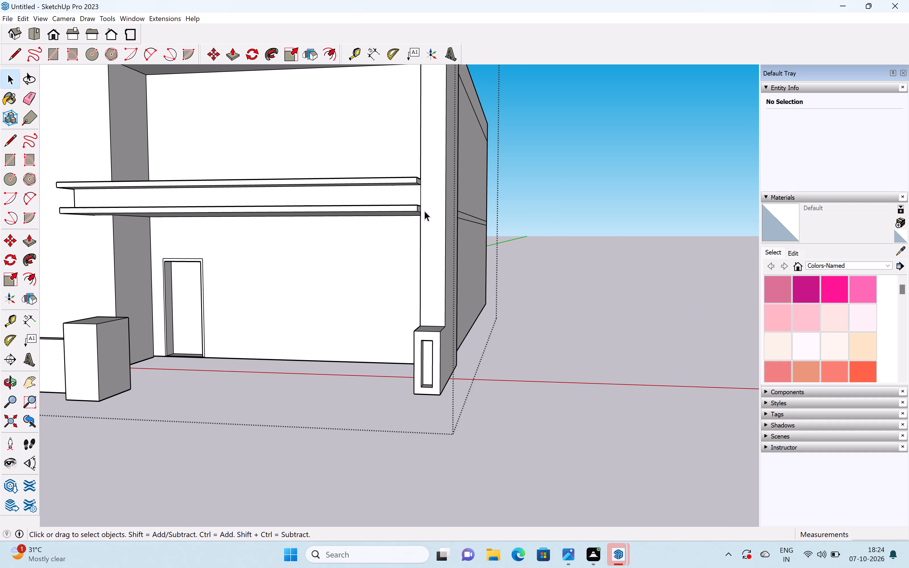
pyautogui.moveTo(424, 212); pyautogui.dragTo(443, 279, button='middle')
pyautogui.scroll(1, 443, 279)
pyautogui.scroll(-12, 442, 258)
pyautogui.keyDown('shift'); pyautogui.moveTo(403, 265); pyautogui.dragTo(471, 275, button='middle'); pyautogui.keyUp('shift')
pyautogui.scroll(7, 490, 276)
pyautogui.scroll(-3, 518, 339)
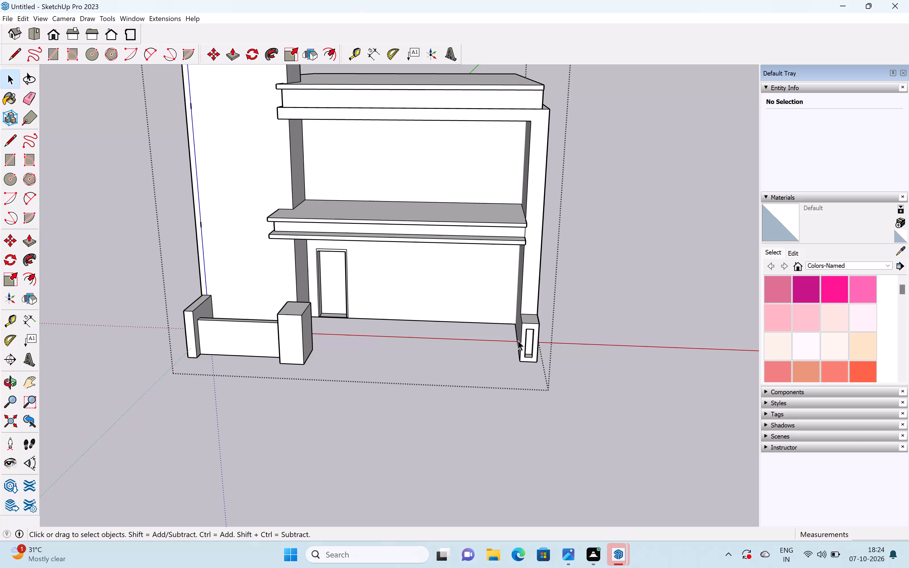
pyautogui.moveTo(518, 340); pyautogui.dragTo(501, 318, button='middle')
pyautogui.moveTo(530, 320); pyautogui.dragTo(462, 333, button='middle')
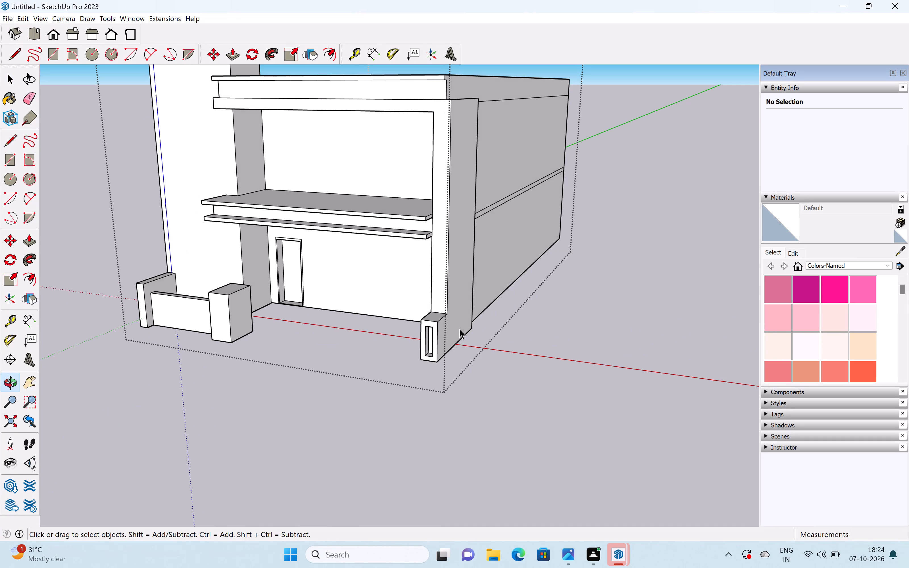
# Draw two full-height vertical lines on the outer side of the recessed boundary pillar, marking a narrow strip near its front edge.
pyautogui.scroll(3, 454, 322)
pyautogui.moveTo(397, 350); pyautogui.dragTo(473, 303, button='middle')
pyautogui.moveTo(567, 258); pyautogui.dragTo(473, 287, button='middle')
pyautogui.scroll(4, 404, 310)
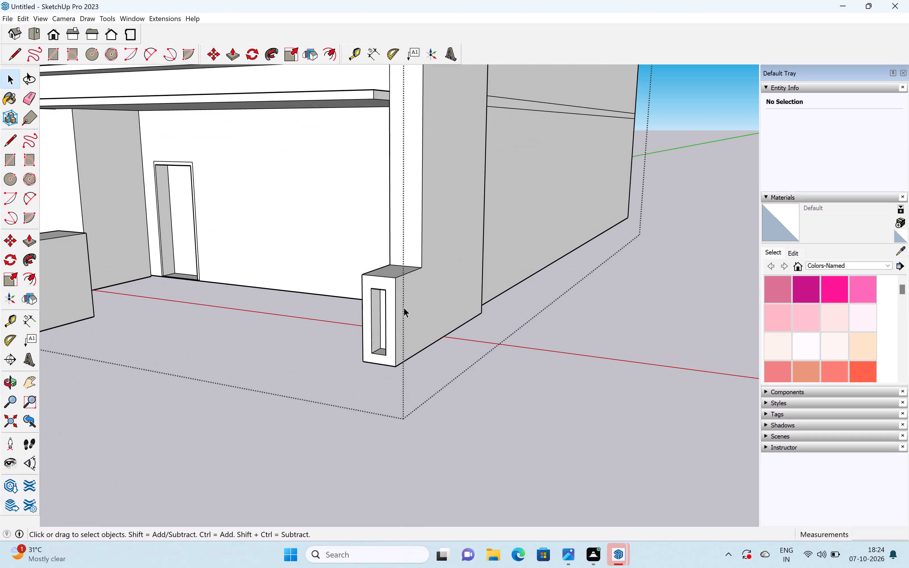
pyautogui.scroll(3, 405, 303)
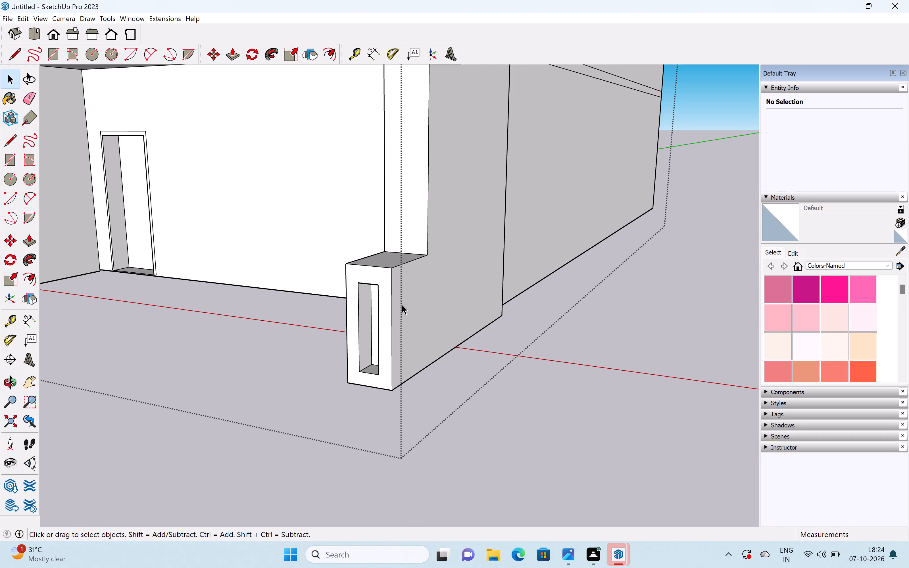
pyautogui.press('l')
pyautogui.click(406, 263)
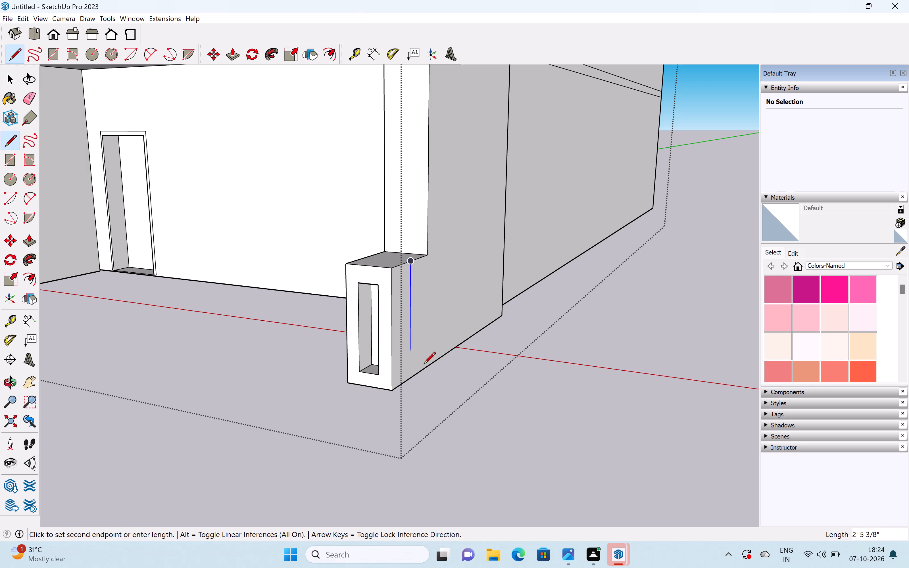
pyautogui.click(414, 379)
pyautogui.press('space')
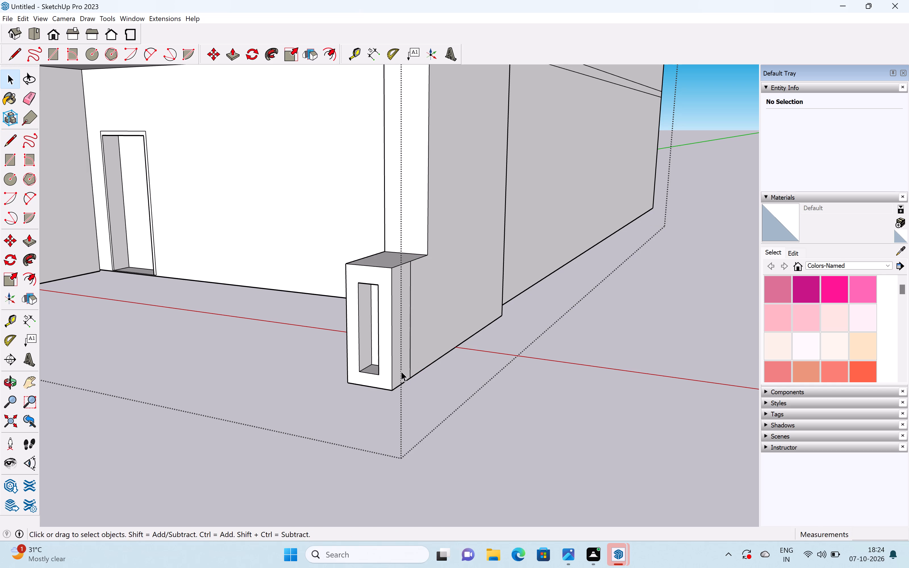
pyautogui.moveTo(402, 369); pyautogui.dragTo(328, 388, button='middle')
pyautogui.press('l')
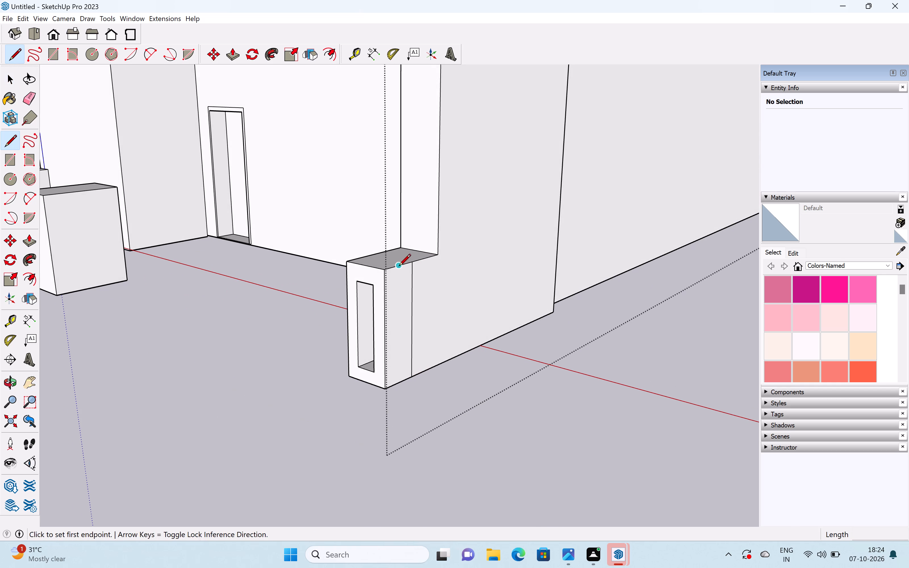
pyautogui.moveTo(398, 267); pyautogui.dragTo(398, 270)
pyautogui.click(398, 386)
pyautogui.press('space')
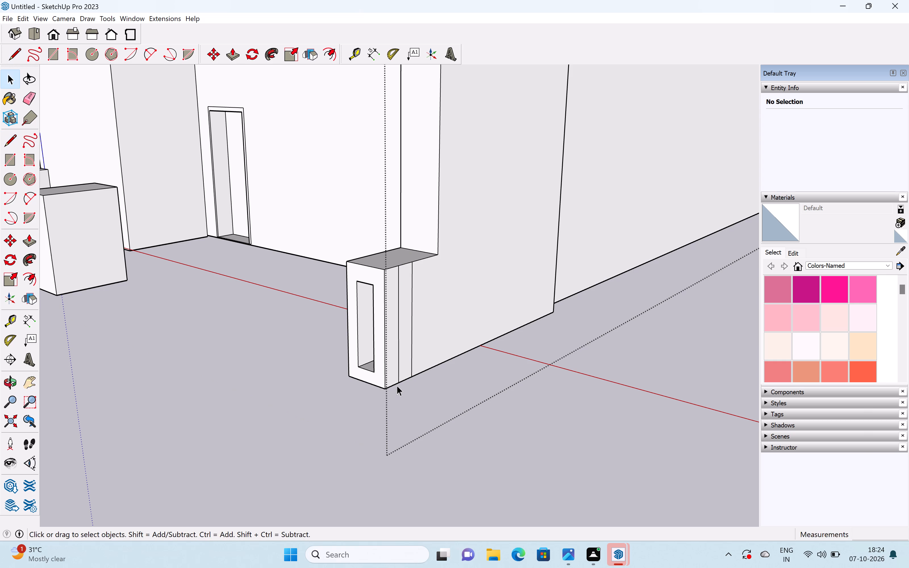
# Pull the narrow strip on the boundary pillar's outer side outward about 8 inches as a projecting fin.
pyautogui.press('p')
pyautogui.click(405, 365)
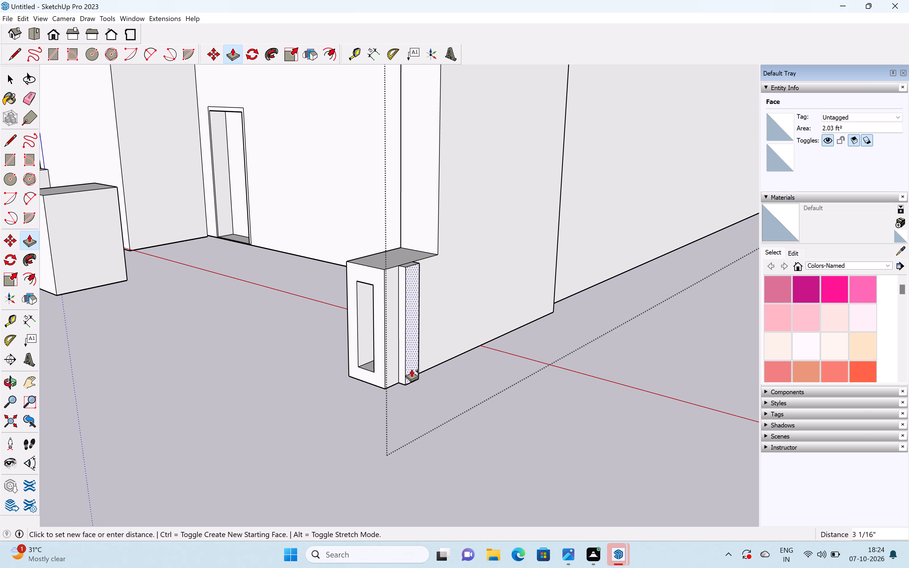
pyautogui.click(419, 382)
pyautogui.moveTo(419, 373); pyautogui.dragTo(547, 350, button='middle')
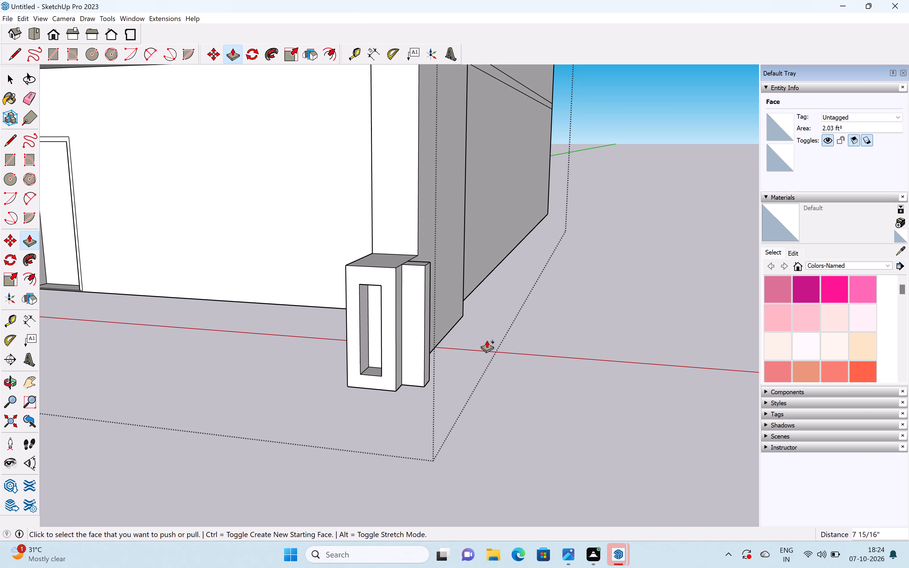
pyautogui.moveTo(410, 347); pyautogui.dragTo(437, 343, button='middle')
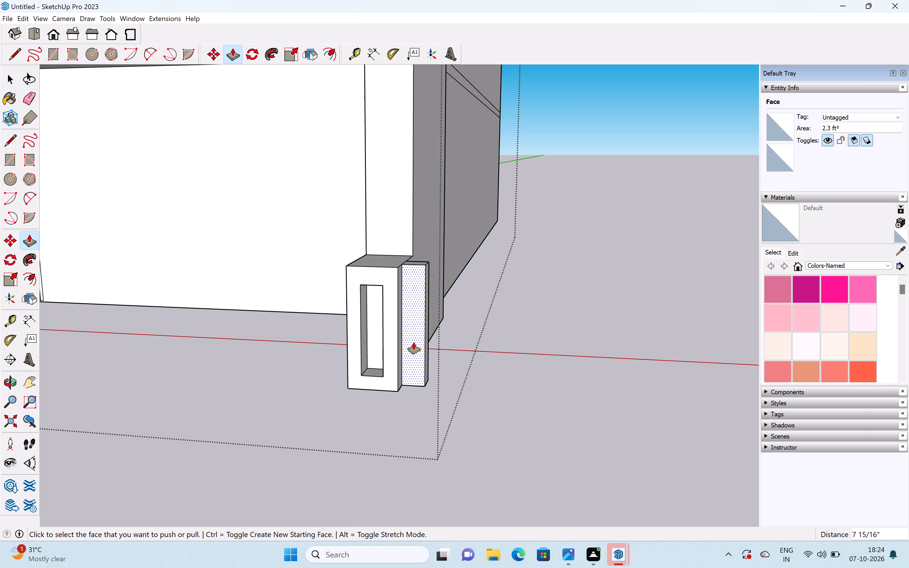
pyautogui.click(412, 342)
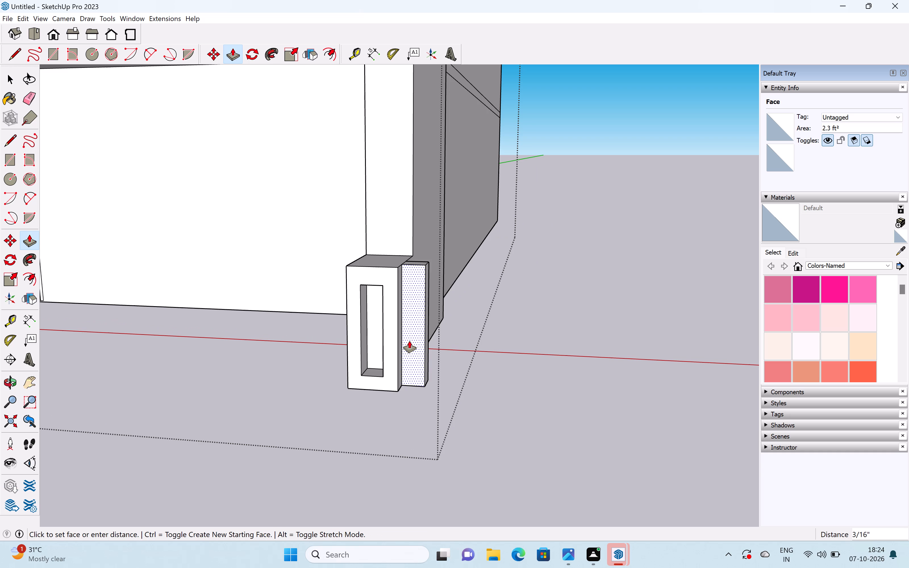
# Raise the tops of both pillars flanking the low front boundary wall, matching the wide pillar's height to the narrow one.
pyautogui.scroll(-4, 416, 343)
pyautogui.moveTo(393, 356); pyautogui.dragTo(496, 332, button='middle')
pyautogui.scroll(-1, 487, 321)
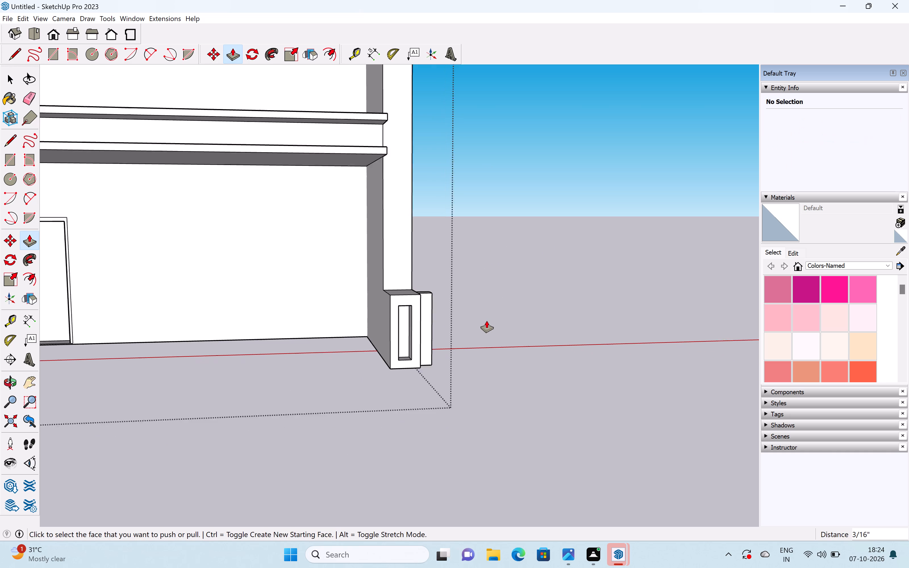
pyautogui.scroll(-4, 487, 321)
pyautogui.keyDown('shift'); pyautogui.moveTo(474, 319); pyautogui.dragTo(579, 300, button='middle'); pyautogui.keyUp('shift')
pyautogui.scroll(-3, 577, 296)
pyautogui.moveTo(573, 295); pyautogui.dragTo(471, 310, button='middle')
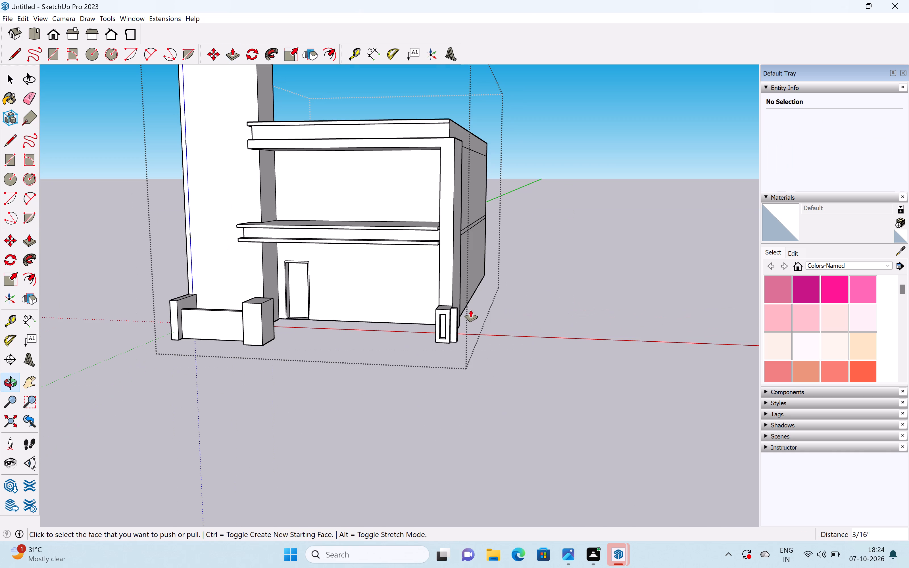
pyautogui.keyDown('shift'); pyautogui.moveTo(486, 312); pyautogui.dragTo(577, 316, button='middle'); pyautogui.keyUp('shift')
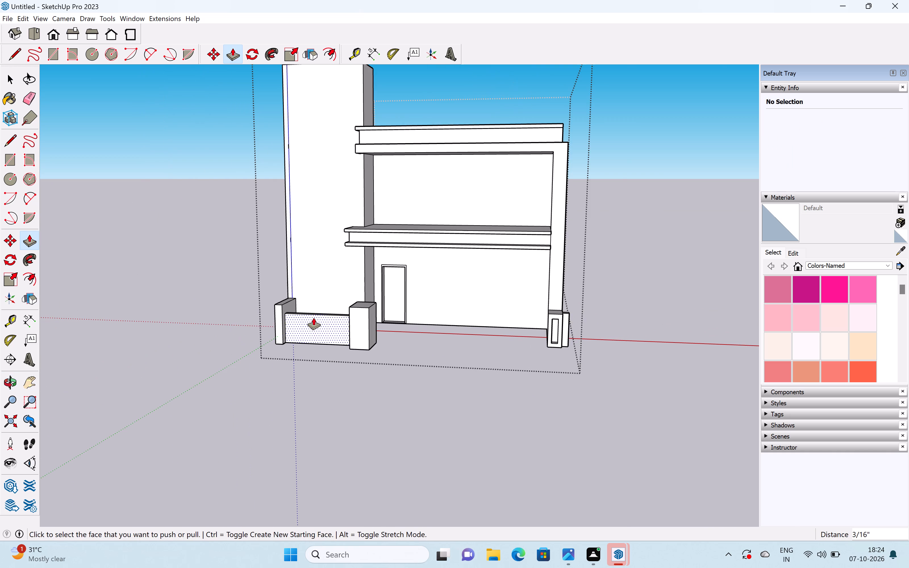
pyautogui.scroll(5, 317, 298)
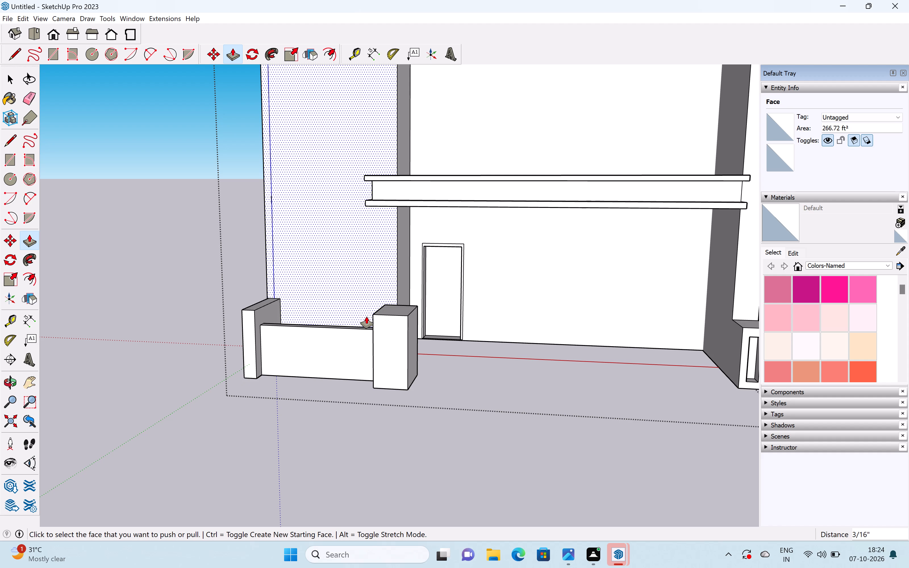
pyautogui.scroll(4, 261, 303)
pyautogui.moveTo(258, 304); pyautogui.dragTo(260, 293)
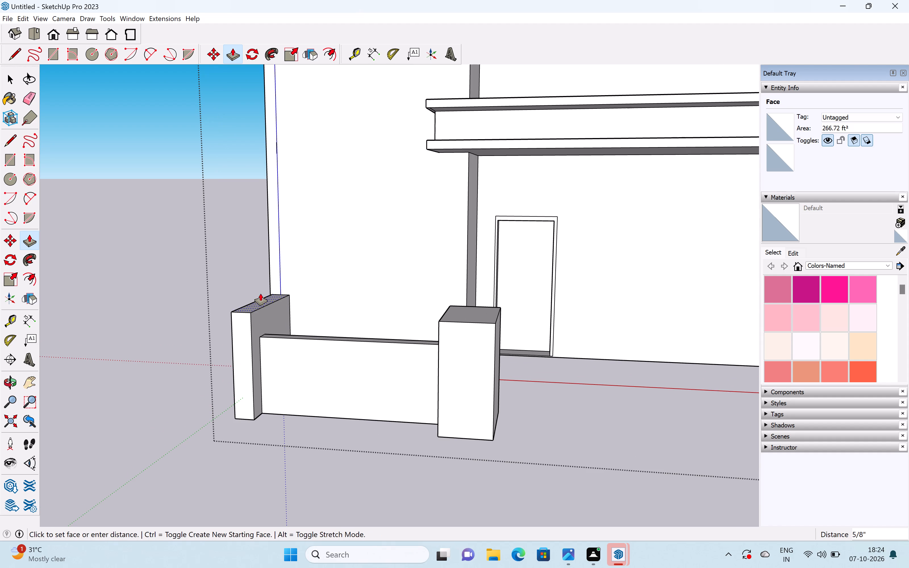
pyautogui.moveTo(260, 293); pyautogui.dragTo(268, 256)
pyautogui.moveTo(461, 315); pyautogui.dragTo(452, 298)
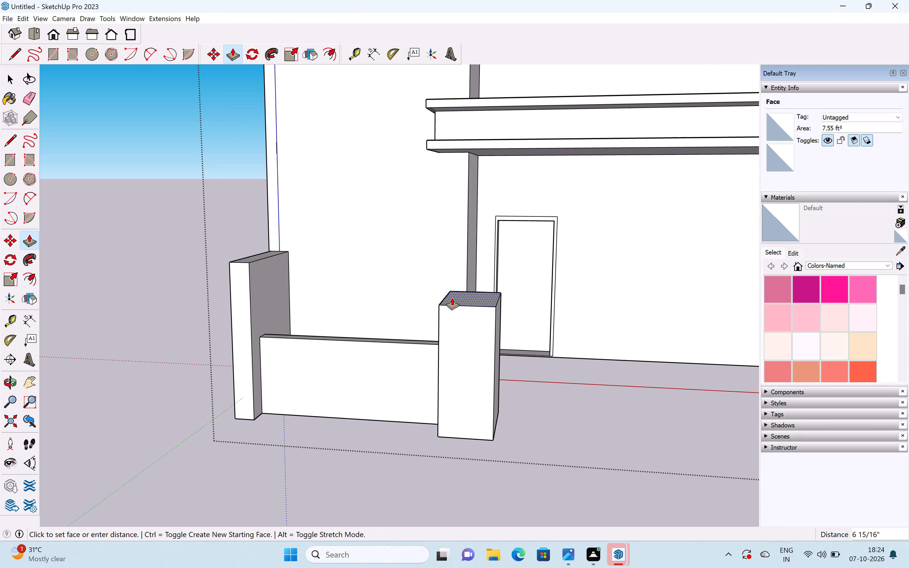
pyautogui.moveTo(452, 298); pyautogui.dragTo(255, 254)
pyautogui.scroll(-7, 289, 273)
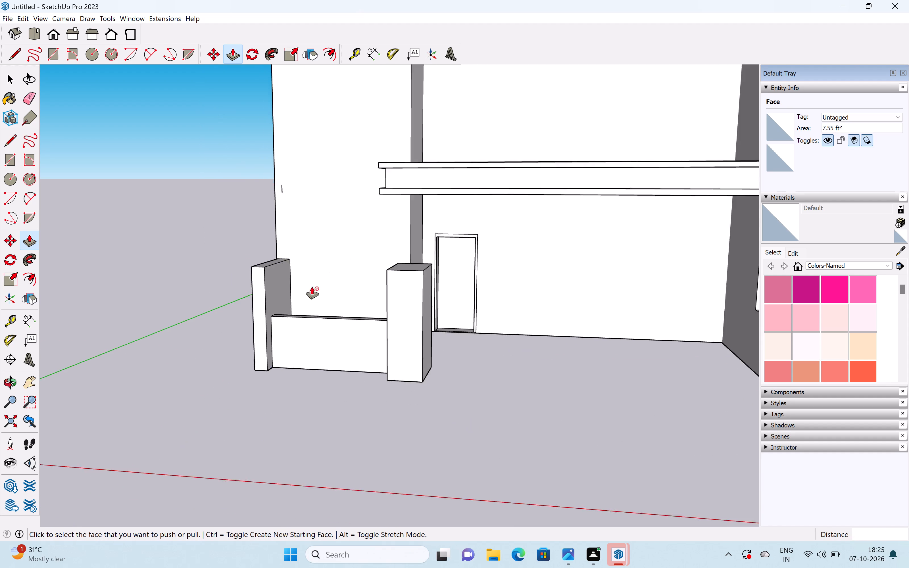
# Raise the top of the low front boundary wall by 1' 11 11/16", bringing it back down by 1' 5/16".
pyautogui.scroll(4, 323, 307)
pyautogui.moveTo(330, 303); pyautogui.dragTo(327, 351, button='middle')
pyautogui.scroll(3, 332, 347)
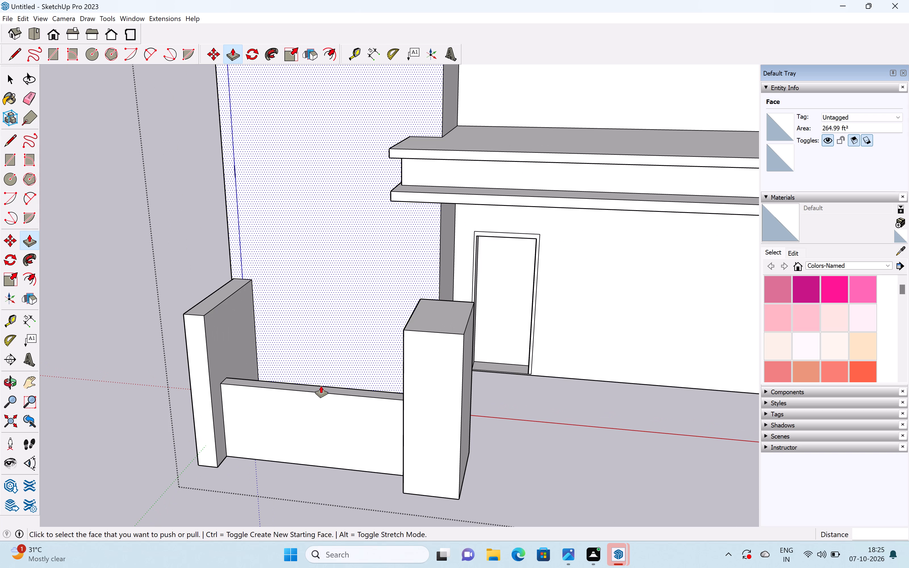
pyautogui.moveTo(320, 388); pyautogui.dragTo(310, 342)
pyautogui.scroll(-8, 311, 336)
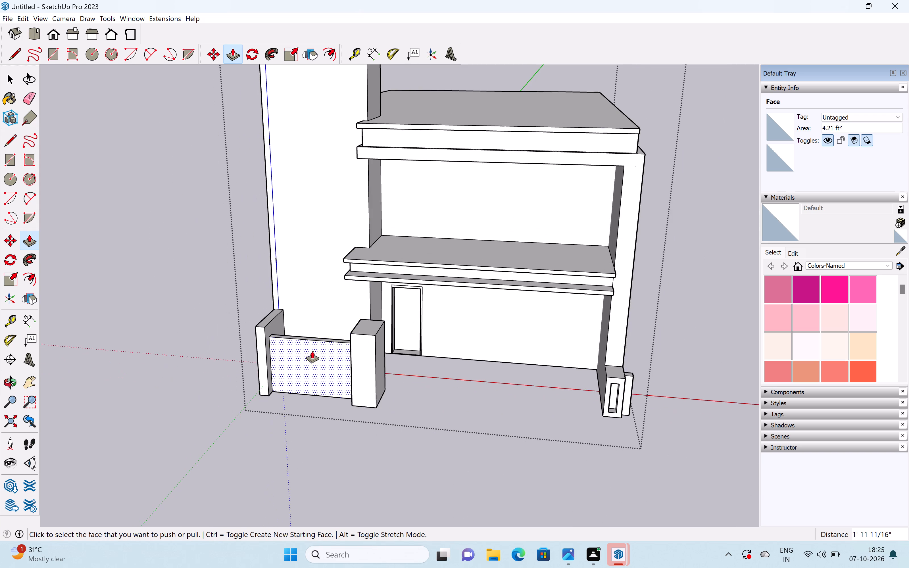
pyautogui.moveTo(313, 352); pyautogui.dragTo(325, 348, button='middle')
pyautogui.moveTo(324, 343); pyautogui.dragTo(318, 369, button='middle')
pyautogui.scroll(4, 324, 353)
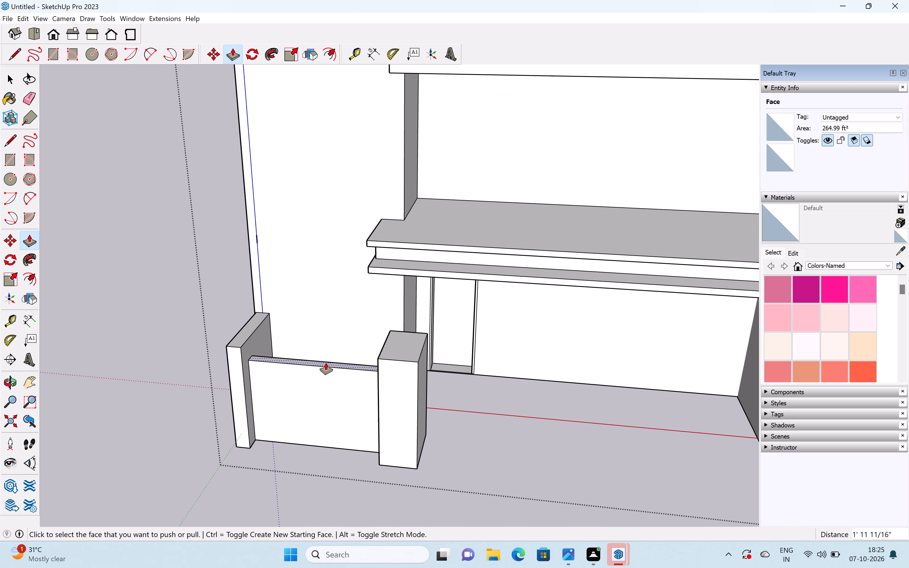
pyautogui.moveTo(326, 363); pyautogui.dragTo(325, 379)
# Raise the top of the gate-side slotted pillar by 2' 1 3/16", matching the wide boundary pillar's height.
pyautogui.scroll(-9, 330, 367)
pyautogui.moveTo(476, 344); pyautogui.dragTo(291, 381, button='middle')
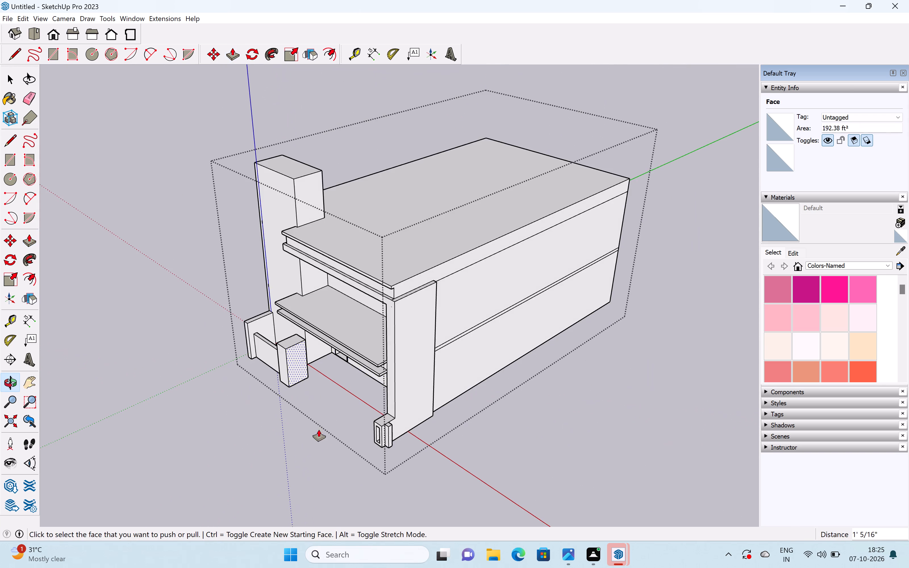
pyautogui.scroll(3, 365, 467)
pyautogui.moveTo(383, 406); pyautogui.dragTo(292, 341)
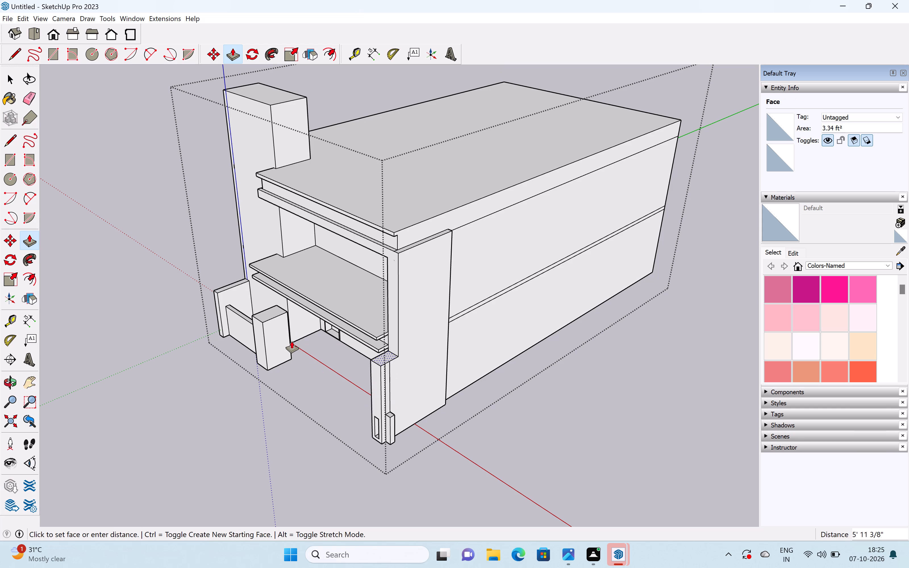
pyautogui.moveTo(292, 341); pyautogui.dragTo(268, 314)
pyautogui.scroll(5, 389, 417)
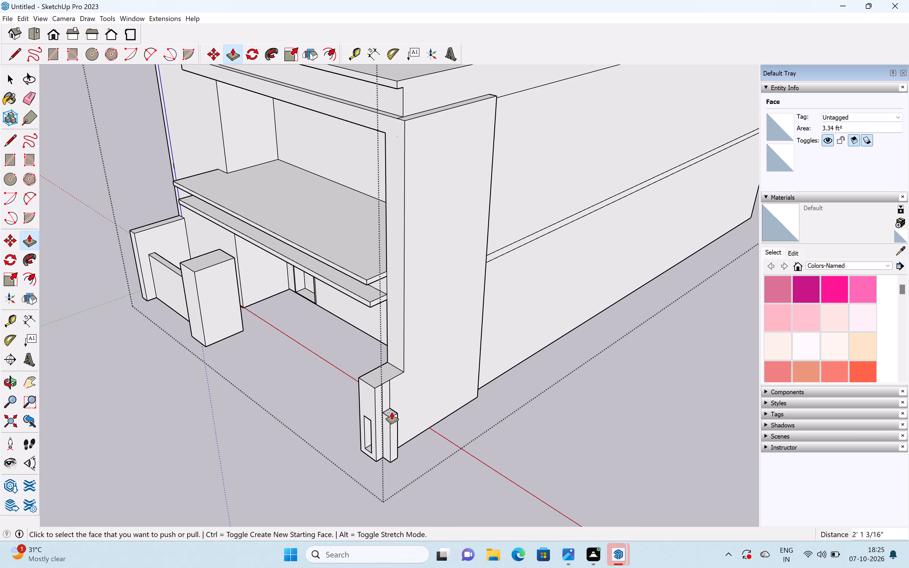
# Raise the narrow fin on the slotted pillar's outer side by 2' 1 3/16" to match its new height.
pyautogui.click(388, 409)
pyautogui.hotkey('ctrl', 'z')
pyautogui.scroll(2, 391, 410)
pyautogui.hotkey('ctrl', 'y')
pyautogui.moveTo(393, 411); pyautogui.dragTo(380, 369)
pyautogui.scroll(4, 391, 383)
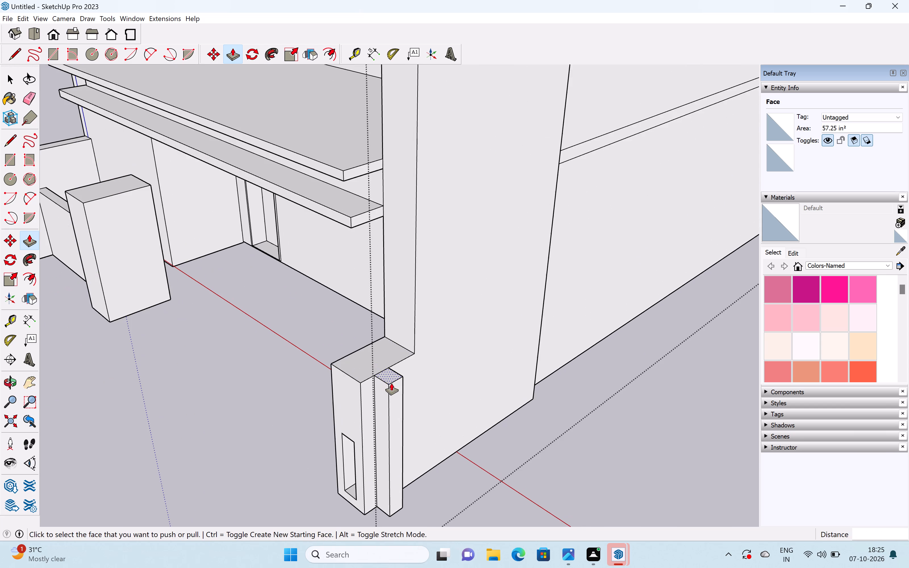
# Extend the recessed slot in the gate-side pillar's front face upward, stopping just below the raised pillar top.
pyautogui.moveTo(353, 413); pyautogui.dragTo(493, 372, button='middle')
pyautogui.scroll(-4, 493, 372)
pyautogui.moveTo(438, 417); pyautogui.dragTo(457, 352, button='middle')
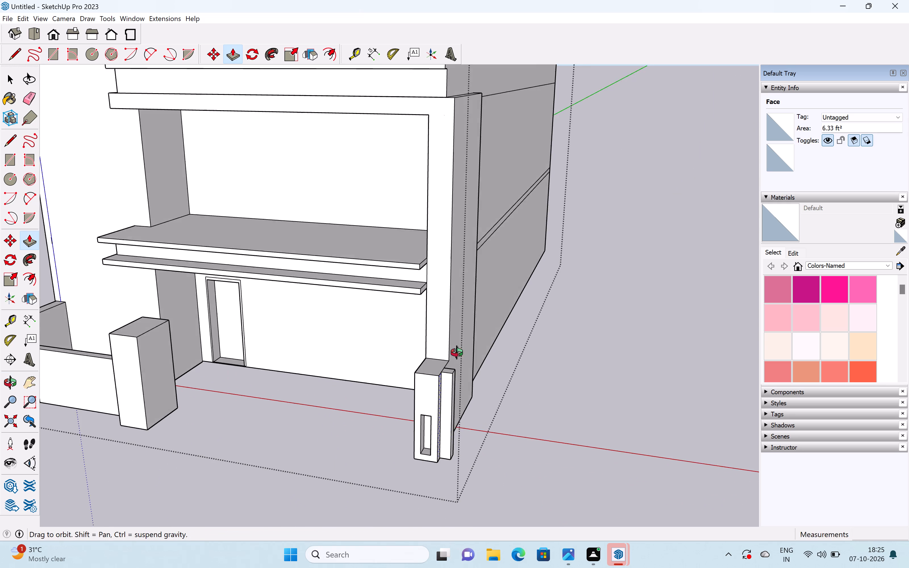
pyautogui.moveTo(457, 352); pyautogui.dragTo(457, 347, button='middle')
pyautogui.scroll(1, 420, 416)
pyautogui.moveTo(425, 388); pyautogui.dragTo(510, 281, button='middle')
pyautogui.scroll(1, 441, 444)
pyautogui.moveTo(435, 445); pyautogui.dragTo(435, 390, button='middle')
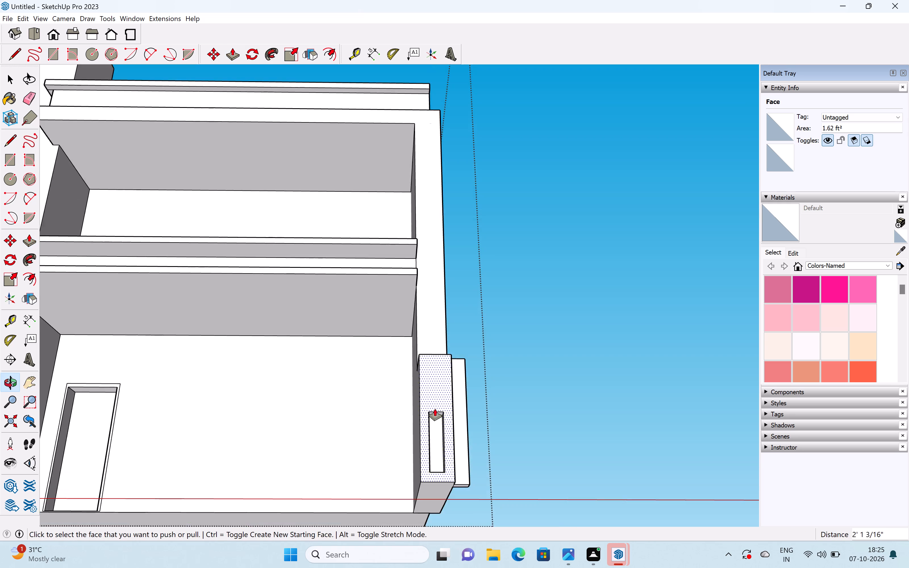
pyautogui.scroll(4, 435, 414)
pyautogui.moveTo(435, 413); pyautogui.dragTo(436, 354)
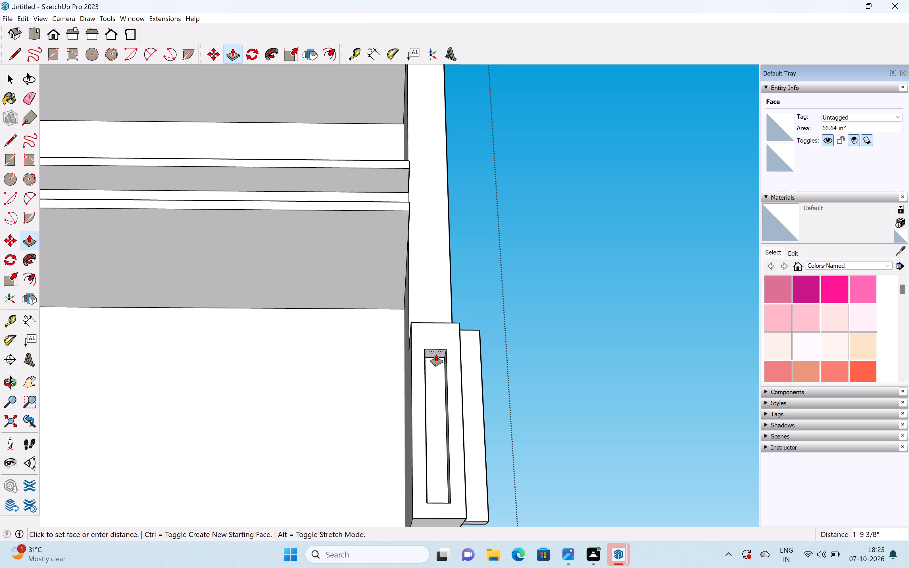
pyautogui.moveTo(436, 354); pyautogui.dragTo(434, 342)
# Examine the overall front elevation, checking the proportions of the boundary wall, pillars, slab bands and tall side tower.
pyautogui.scroll(-7, 447, 361)
pyautogui.moveTo(455, 371); pyautogui.dragTo(417, 483, button='middle')
pyautogui.press('space')
pyautogui.scroll(-2, 507, 411)
pyautogui.moveTo(503, 418); pyautogui.dragTo(486, 468, button='middle')
pyautogui.scroll(-6, 496, 405)
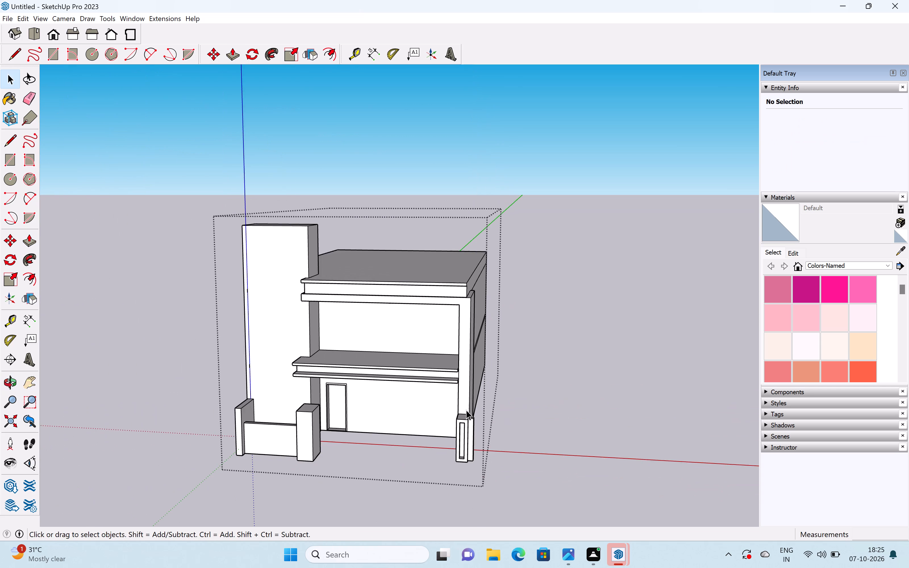
pyautogui.scroll(-1, 466, 410)
pyautogui.moveTo(466, 410); pyautogui.dragTo(522, 300, button='middle')
pyautogui.moveTo(523, 316); pyautogui.dragTo(522, 378, button='middle')
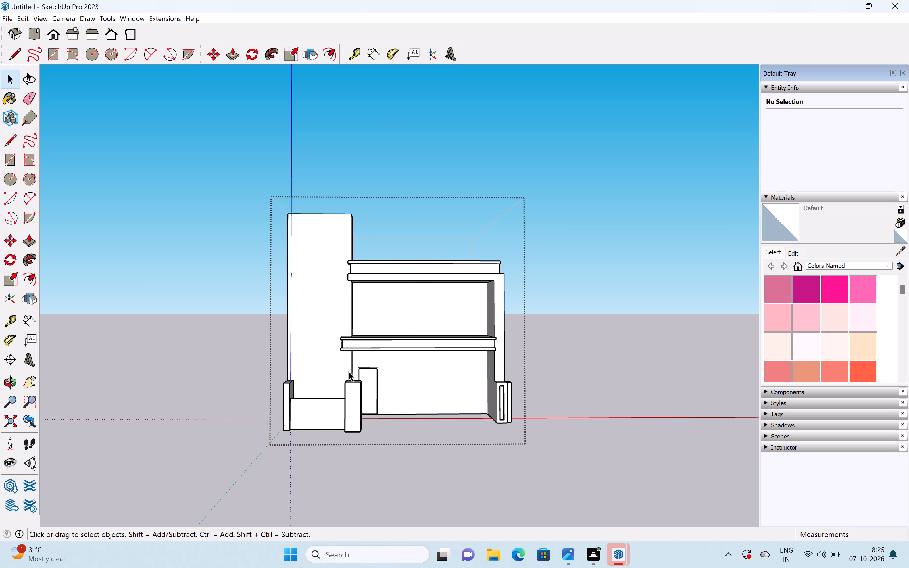
pyautogui.scroll(-4, 371, 404)
pyautogui.scroll(3, 394, 382)
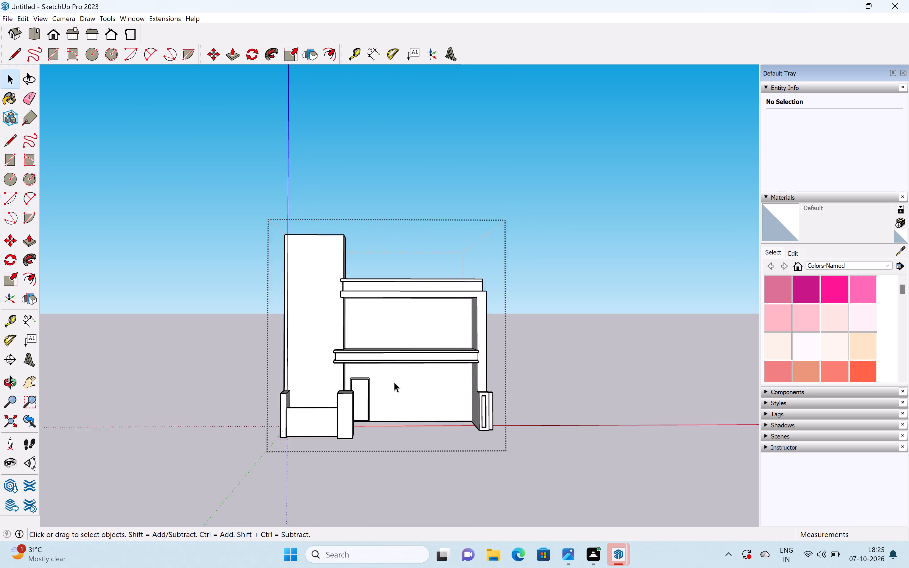
pyautogui.scroll(2, 394, 382)
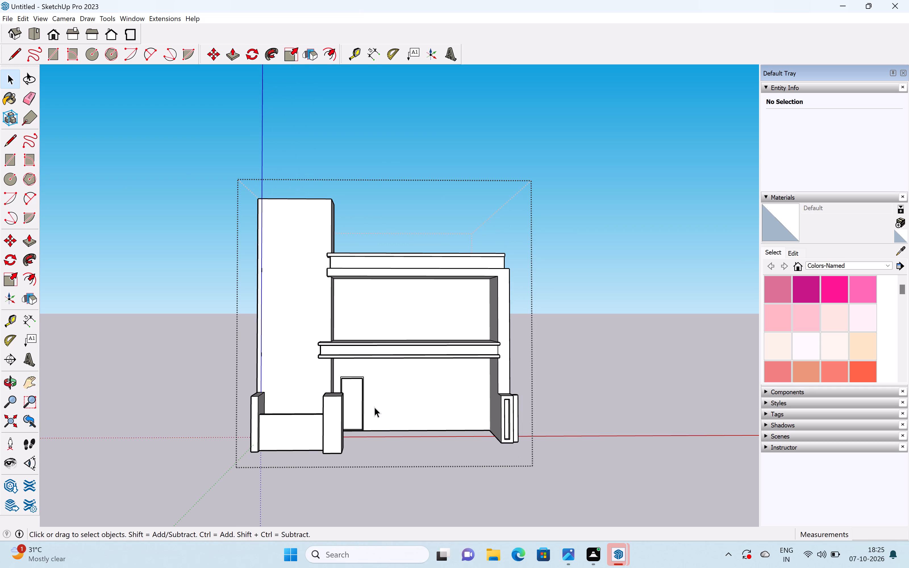
pyautogui.scroll(-1, 374, 407)
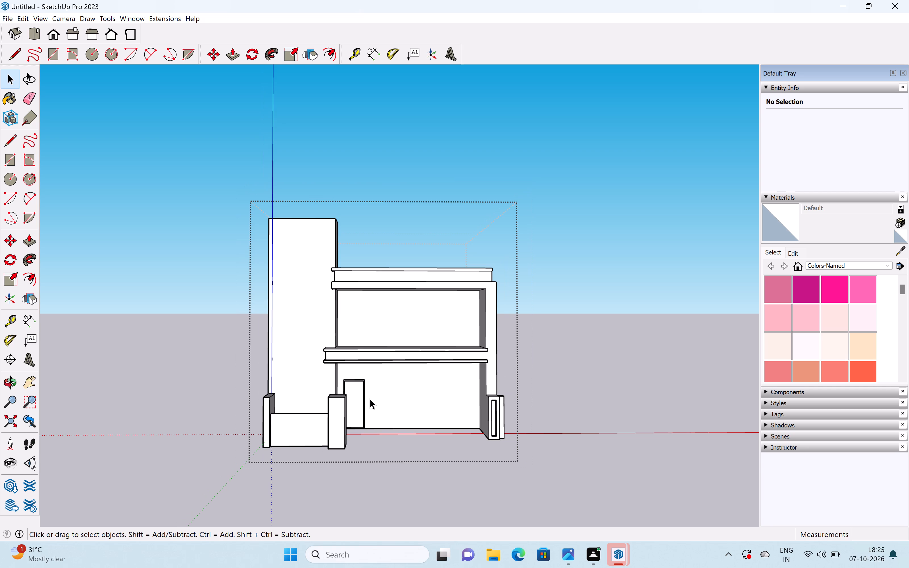
pyautogui.keyDown('shift'); pyautogui.moveTo(364, 399); pyautogui.dragTo(430, 390, button='middle'); pyautogui.keyUp('shift')
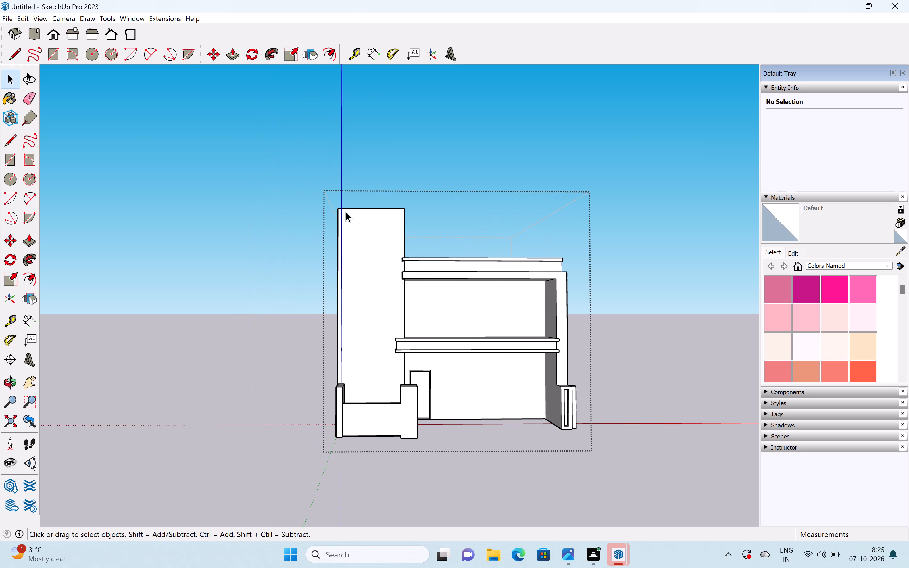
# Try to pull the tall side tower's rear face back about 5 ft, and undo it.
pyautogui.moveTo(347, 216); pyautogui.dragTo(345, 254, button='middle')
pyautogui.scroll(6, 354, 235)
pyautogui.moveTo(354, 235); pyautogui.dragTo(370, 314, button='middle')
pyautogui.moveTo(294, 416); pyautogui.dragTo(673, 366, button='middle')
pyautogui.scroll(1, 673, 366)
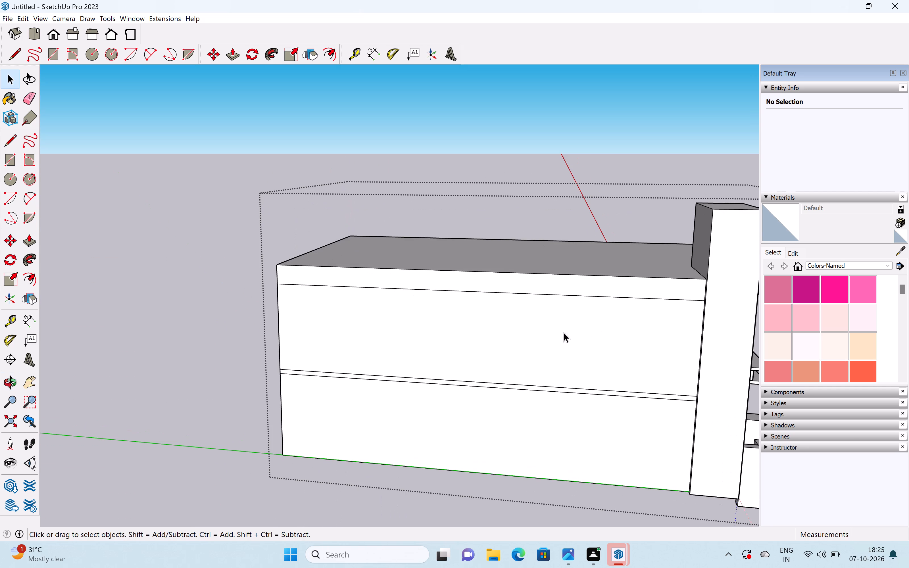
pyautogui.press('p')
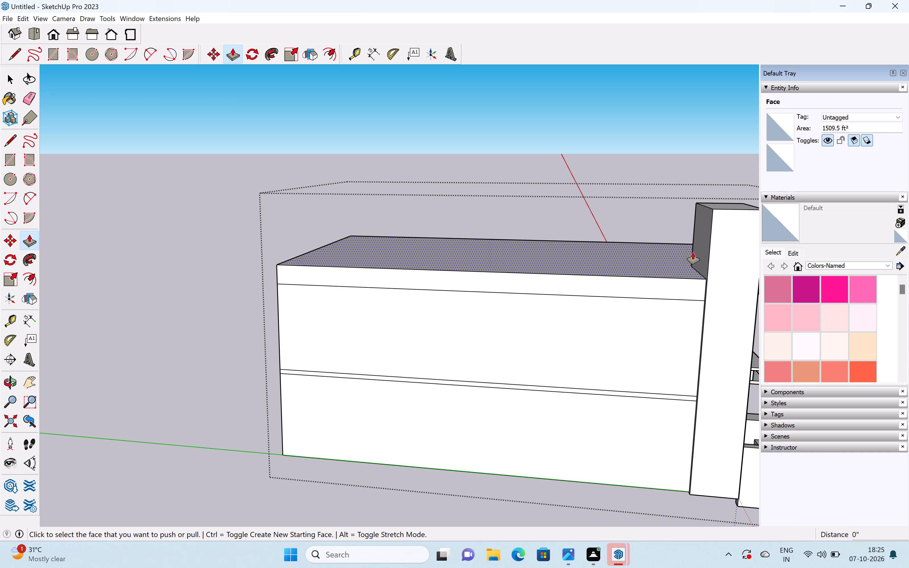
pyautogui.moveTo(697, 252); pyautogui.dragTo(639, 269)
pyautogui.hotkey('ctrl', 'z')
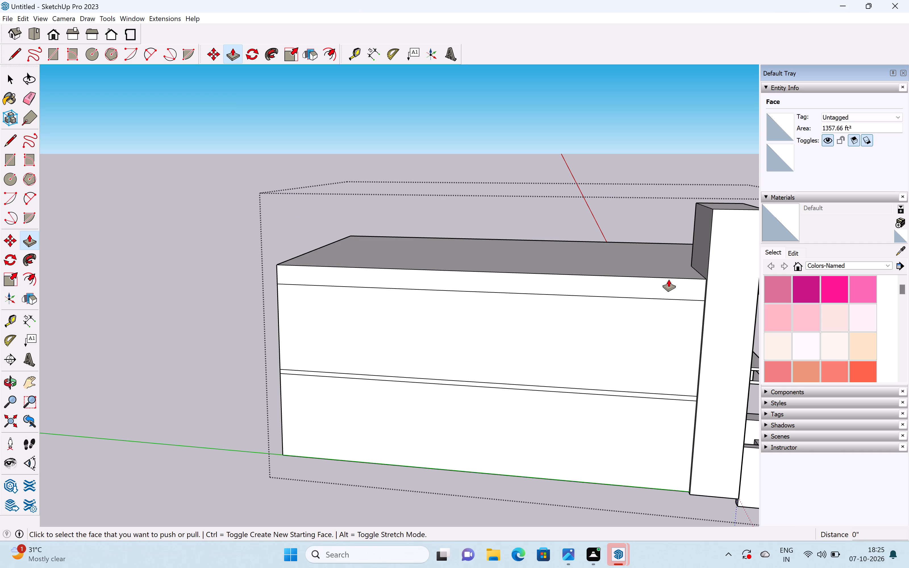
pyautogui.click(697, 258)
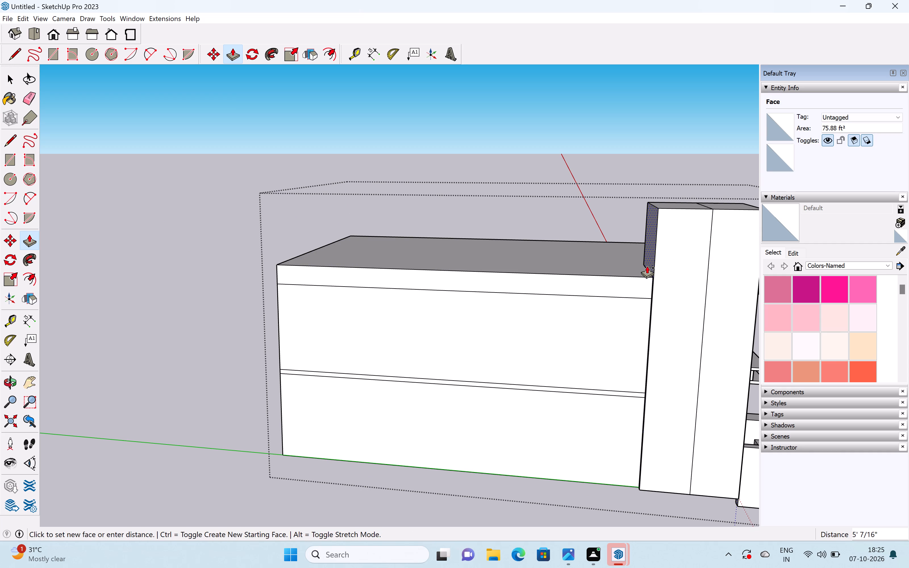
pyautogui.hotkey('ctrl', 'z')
# Draw a line about 6" long at roof level, from the roof slab's corner to the tower's outer rear edge.
pyautogui.scroll(-1, 691, 266)
pyautogui.scroll(3, 691, 266)
pyautogui.moveTo(641, 287); pyautogui.dragTo(766, 325, button='middle')
pyautogui.scroll(-5, 647, 293)
pyautogui.scroll(4, 717, 285)
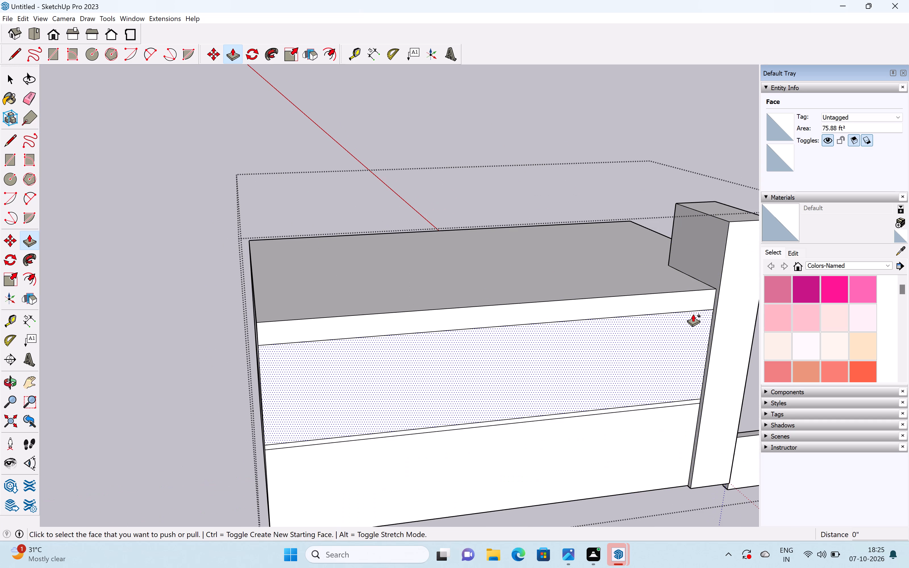
pyautogui.press('space')
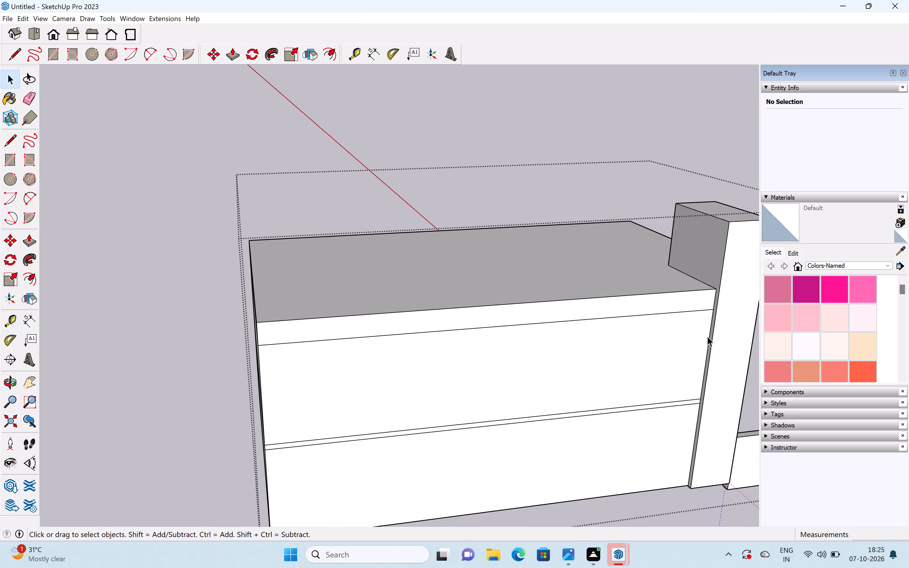
pyautogui.press('space')
pyautogui.press('l')
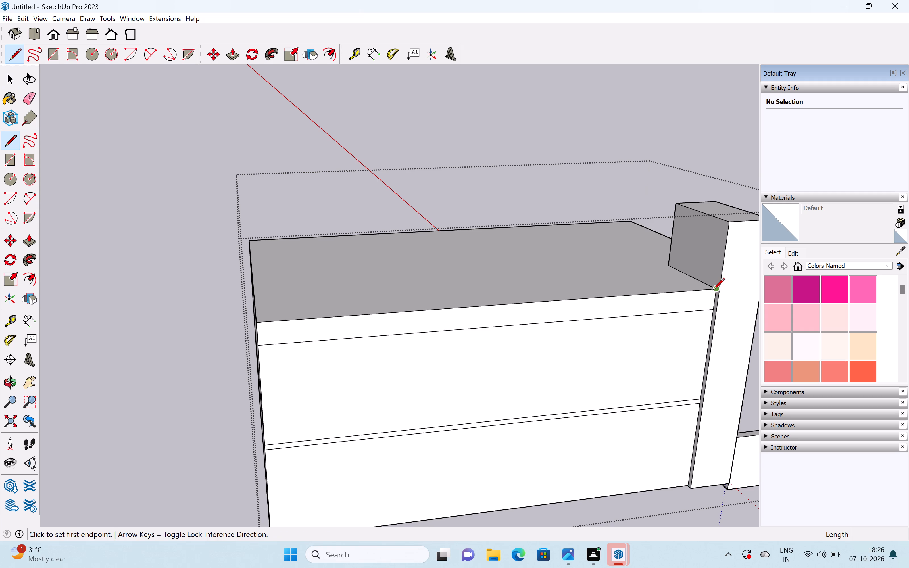
pyautogui.click(713, 291)
pyautogui.scroll(15, 718, 292)
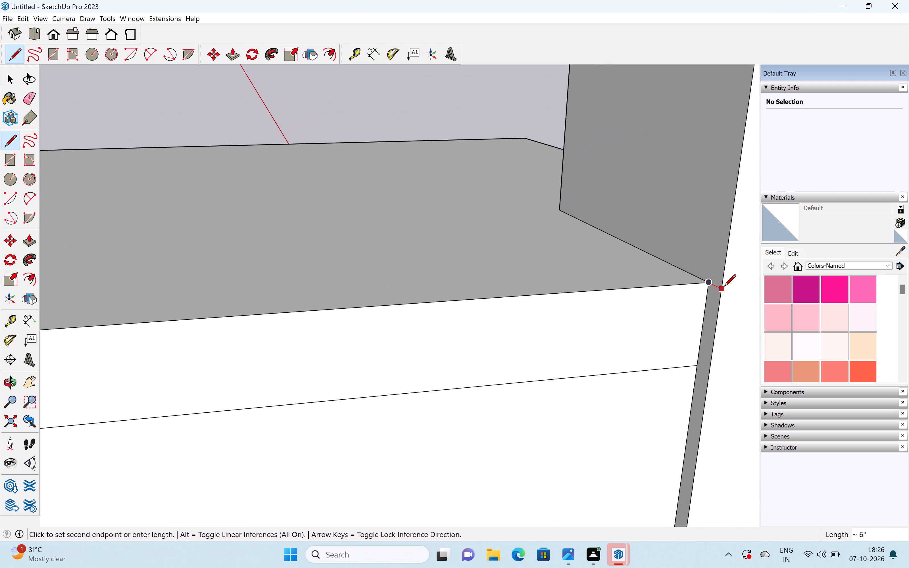
pyautogui.click(724, 287)
pyautogui.press('space')
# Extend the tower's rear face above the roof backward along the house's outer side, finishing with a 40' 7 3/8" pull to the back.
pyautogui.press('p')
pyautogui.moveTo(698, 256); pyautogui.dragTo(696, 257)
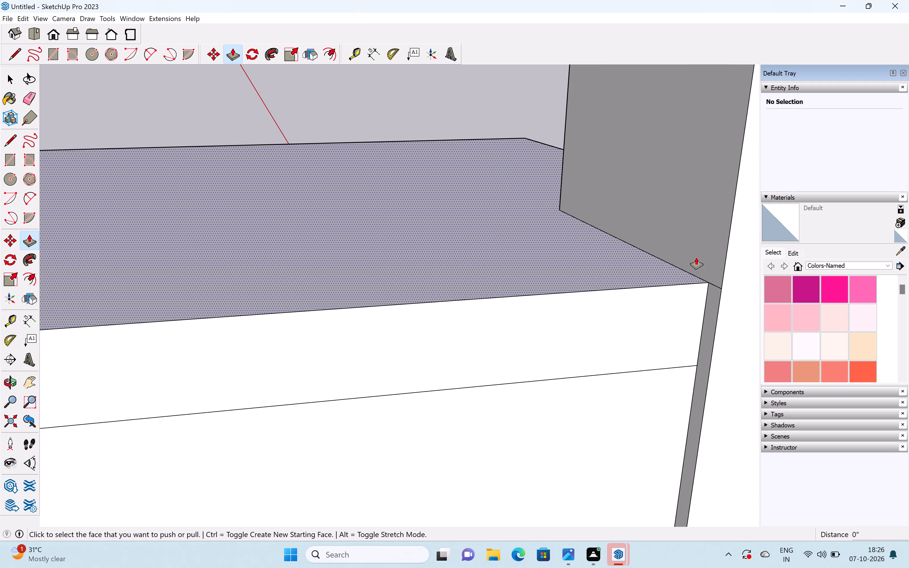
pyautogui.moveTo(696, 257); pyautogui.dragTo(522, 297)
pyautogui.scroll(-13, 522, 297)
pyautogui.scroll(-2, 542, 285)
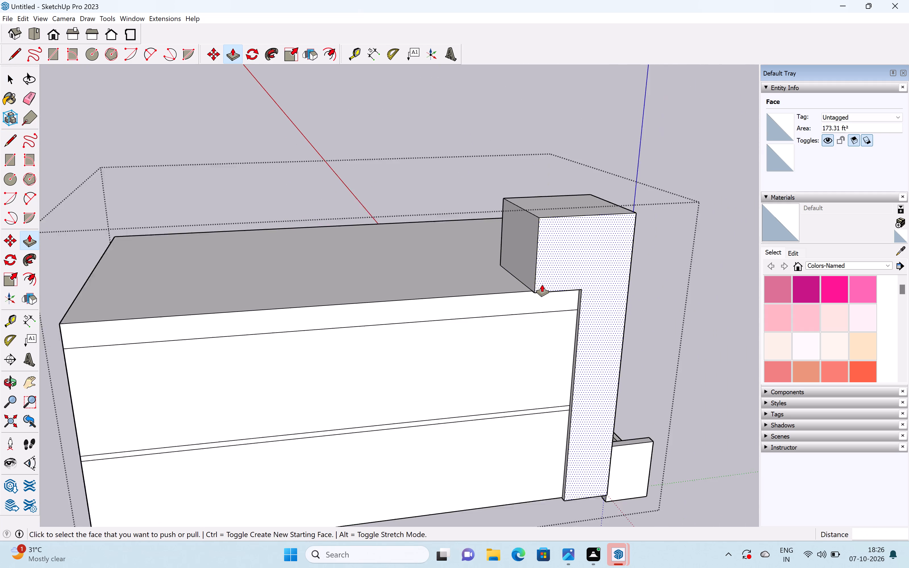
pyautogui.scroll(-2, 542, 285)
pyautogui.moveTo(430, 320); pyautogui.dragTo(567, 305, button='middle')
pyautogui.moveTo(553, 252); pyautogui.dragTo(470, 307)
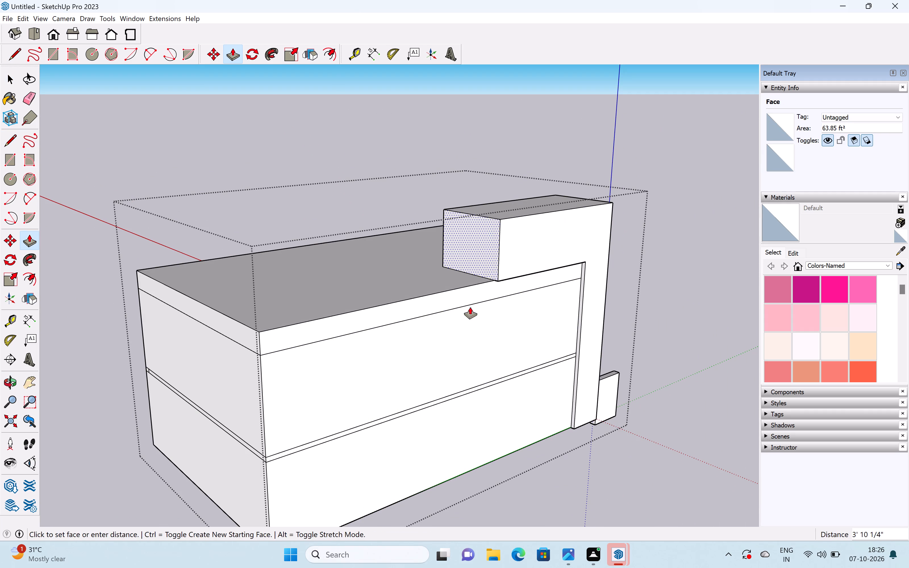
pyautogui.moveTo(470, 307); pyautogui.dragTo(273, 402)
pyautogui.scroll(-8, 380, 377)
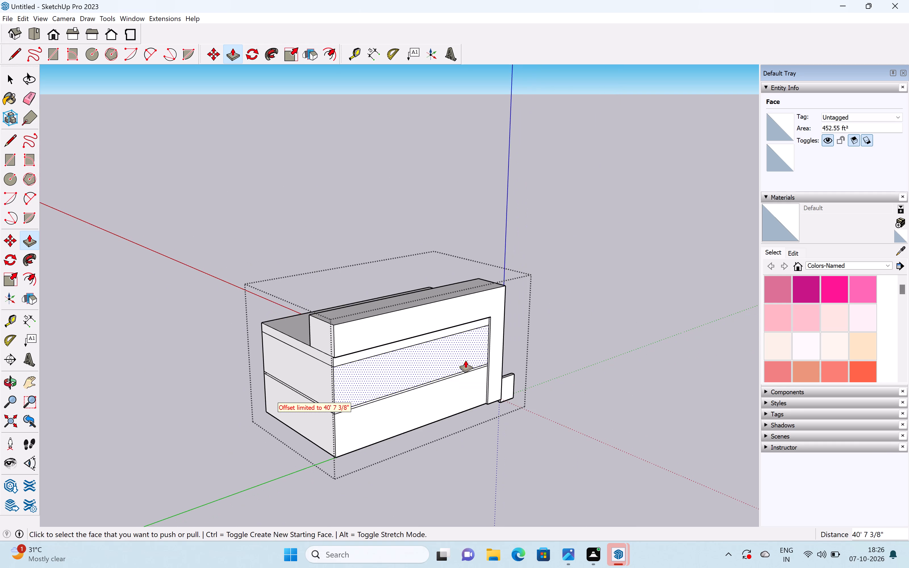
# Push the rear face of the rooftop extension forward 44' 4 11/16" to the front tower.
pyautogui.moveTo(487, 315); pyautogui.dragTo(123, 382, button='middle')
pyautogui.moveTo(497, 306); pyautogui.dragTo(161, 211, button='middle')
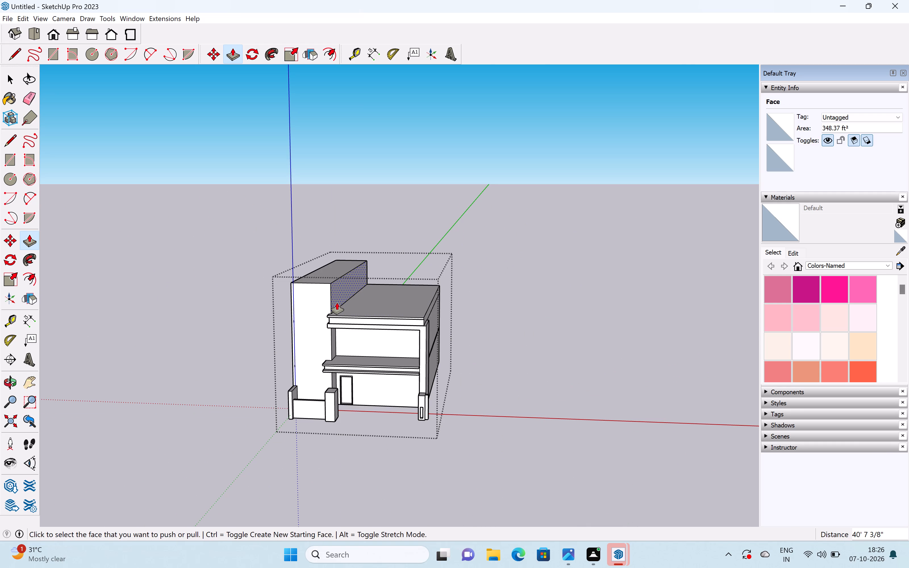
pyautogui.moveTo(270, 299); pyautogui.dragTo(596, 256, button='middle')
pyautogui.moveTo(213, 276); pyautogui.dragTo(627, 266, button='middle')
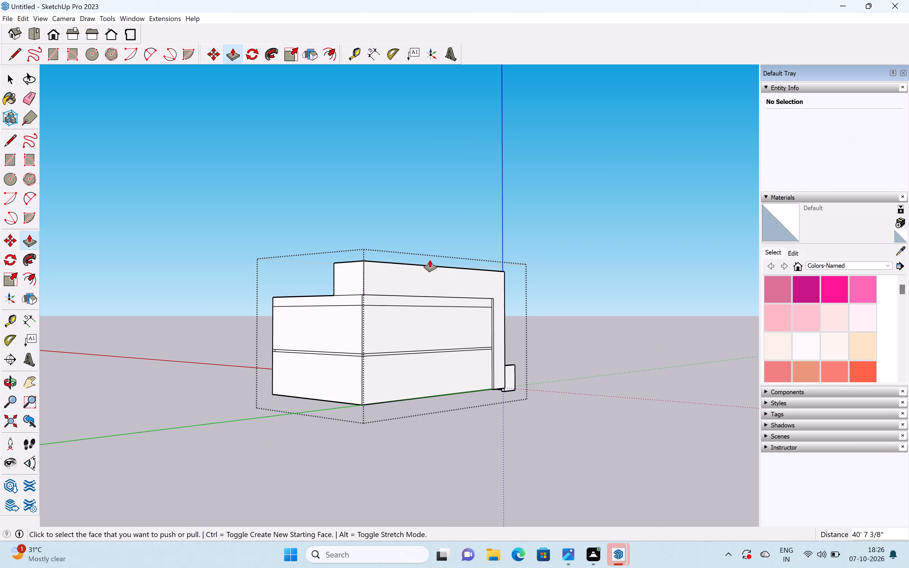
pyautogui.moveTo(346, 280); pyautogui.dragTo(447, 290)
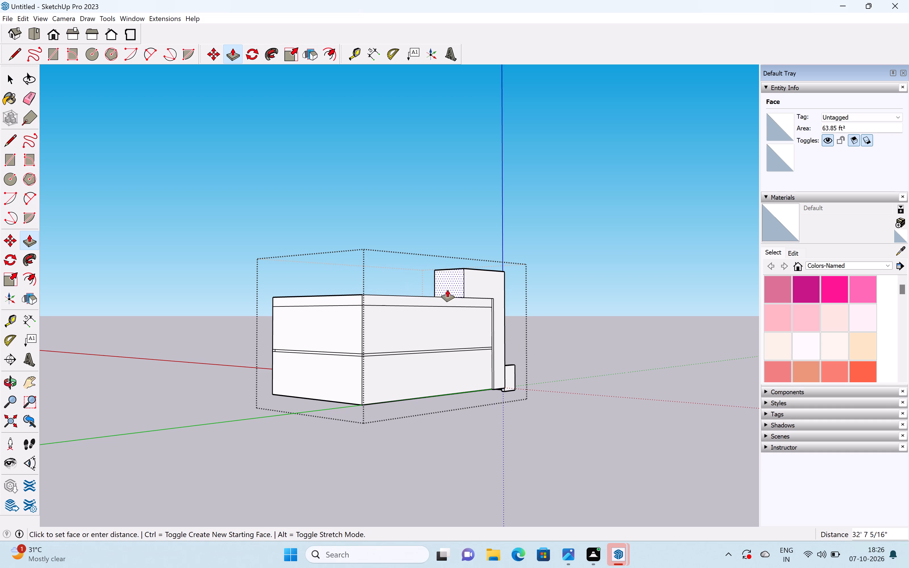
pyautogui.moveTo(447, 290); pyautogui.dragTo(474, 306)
# Draw a horizontal line across the tower's front face just below its top edge to outline a thin band.
pyautogui.moveTo(501, 275); pyautogui.dragTo(184, 339, button='middle')
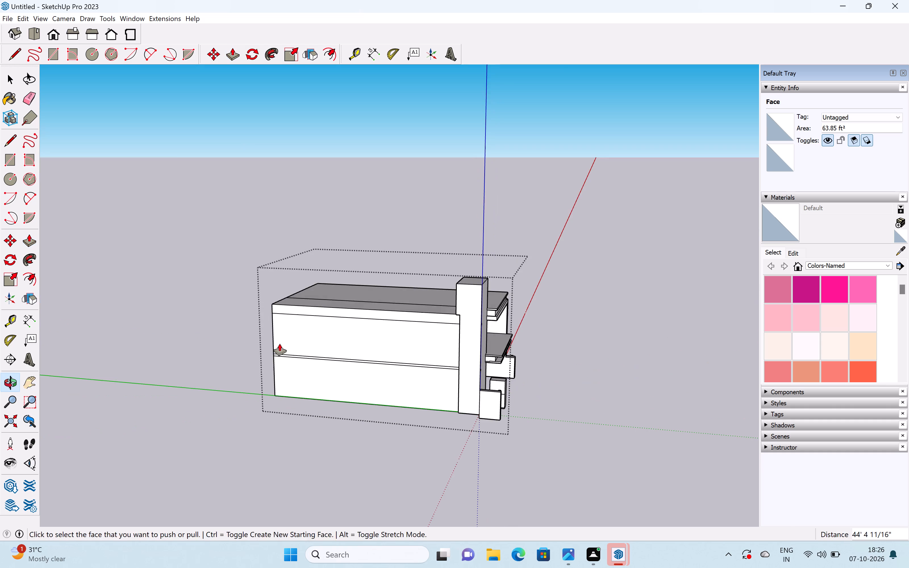
pyautogui.moveTo(504, 301); pyautogui.dragTo(42, 281, button='middle')
pyautogui.scroll(1, 41, 281)
pyautogui.press('space')
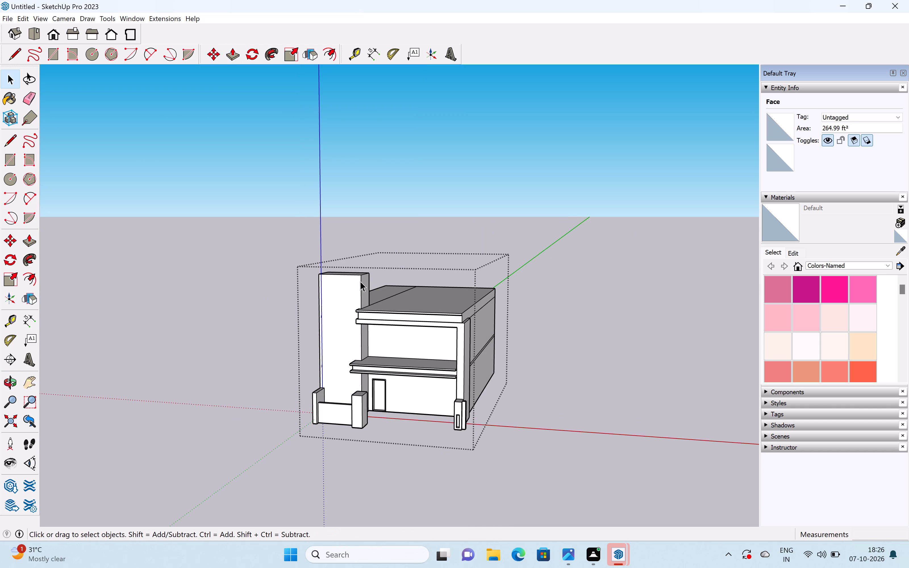
pyautogui.scroll(13, 361, 281)
pyautogui.moveTo(322, 318); pyautogui.dragTo(437, 318, button='middle')
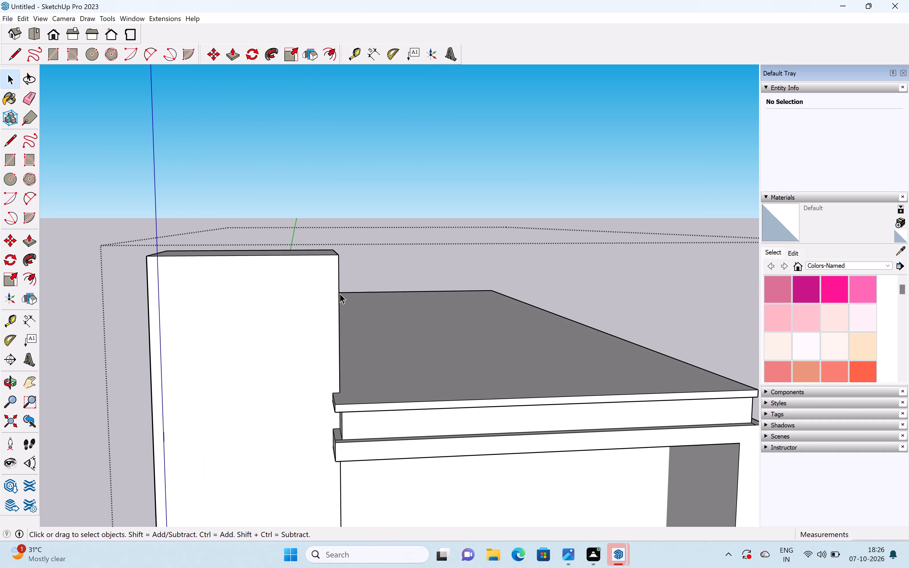
pyautogui.scroll(-5, 340, 293)
pyautogui.keyDown('shift'); pyautogui.moveTo(324, 293); pyautogui.dragTo(446, 263, button='middle'); pyautogui.keyUp('shift')
pyautogui.moveTo(438, 263); pyautogui.dragTo(372, 251, button='middle')
pyautogui.scroll(1, 363, 265)
pyautogui.keyDown('shift'); pyautogui.moveTo(305, 248); pyautogui.dragTo(391, 254, button='middle'); pyautogui.keyUp('shift')
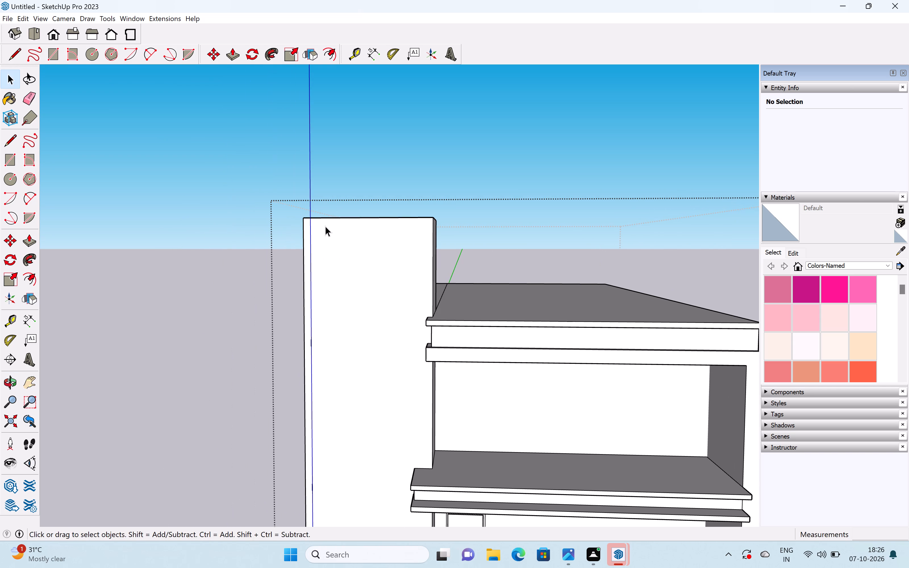
pyautogui.press('l')
pyautogui.scroll(5, 302, 220)
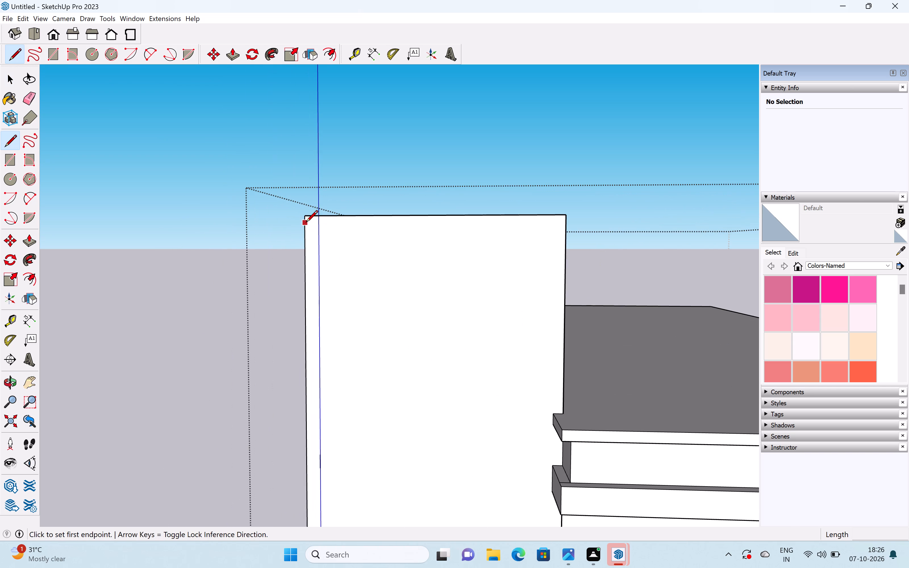
pyautogui.click(306, 223)
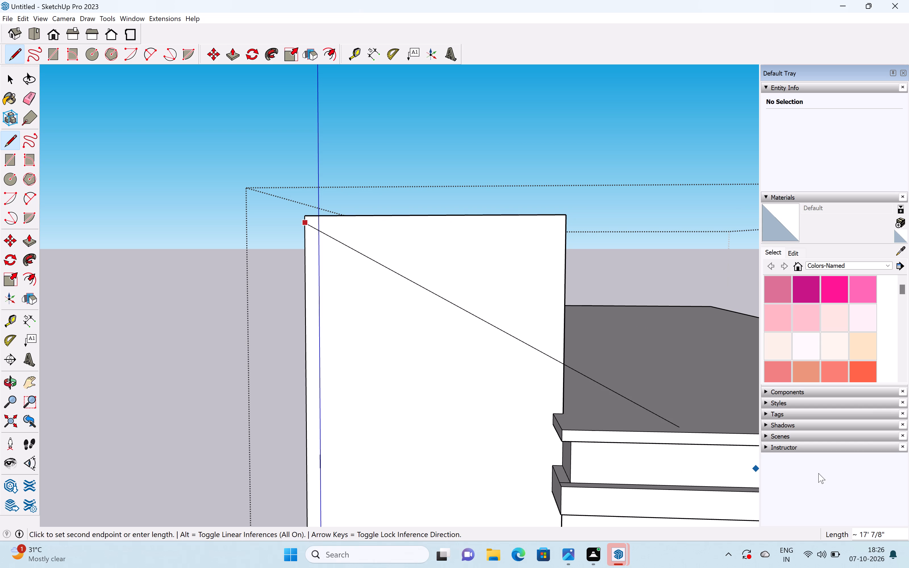
pyautogui.press('Right')
pyautogui.click(570, 222)
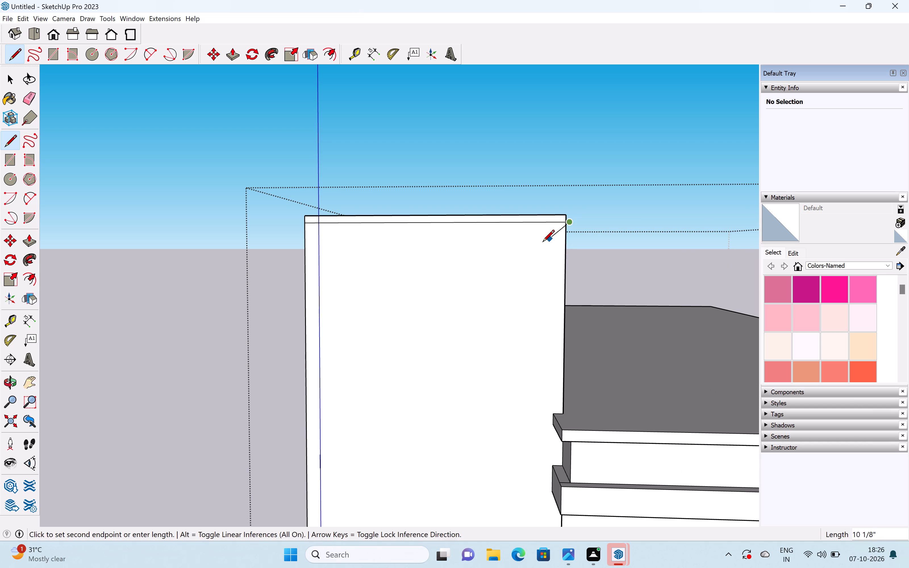
pyautogui.press('space')
# Continue the band line across the tower's outer side face, about 5' 7 5/16" long, just below the top.
pyautogui.moveTo(284, 315); pyautogui.dragTo(629, 323, button='middle')
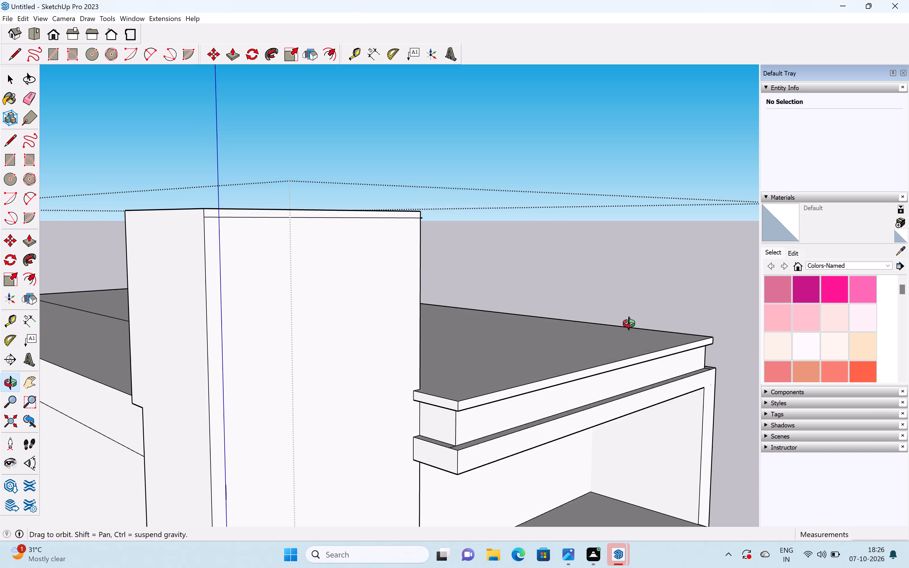
pyautogui.moveTo(629, 323); pyautogui.dragTo(629, 323, button='middle')
pyautogui.scroll(-7, 616, 308)
pyautogui.moveTo(407, 289); pyautogui.dragTo(455, 291, button='middle')
pyautogui.scroll(6, 499, 281)
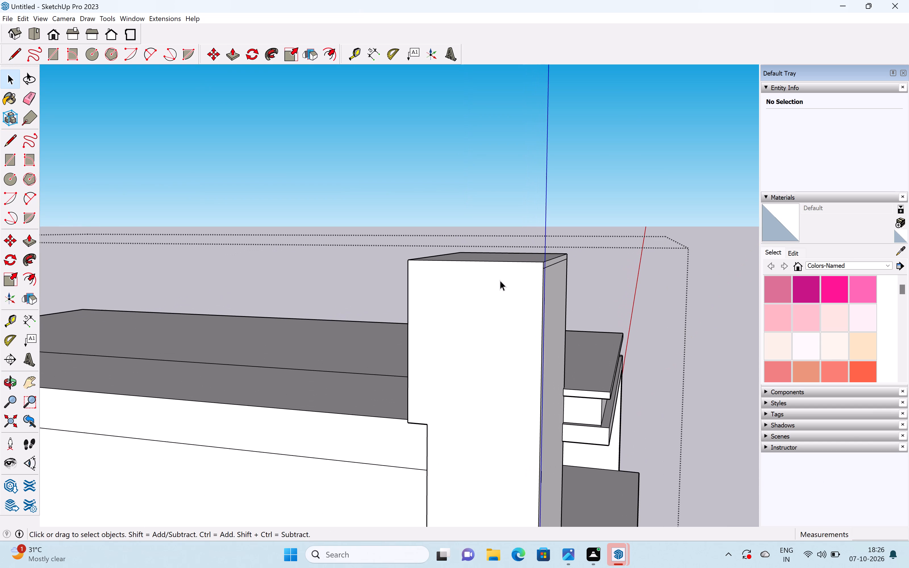
pyautogui.press('l')
pyautogui.scroll(3, 531, 272)
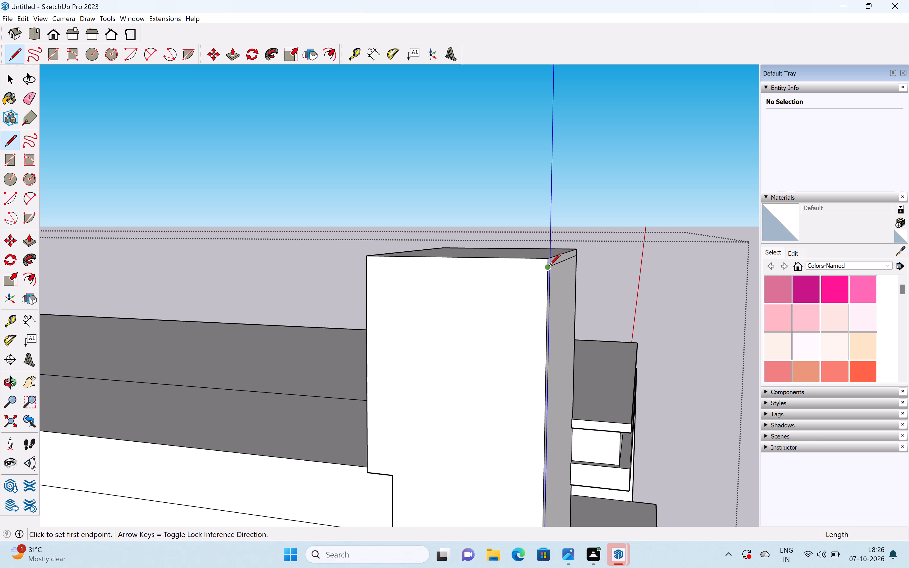
pyautogui.click(547, 268)
pyautogui.click(366, 266)
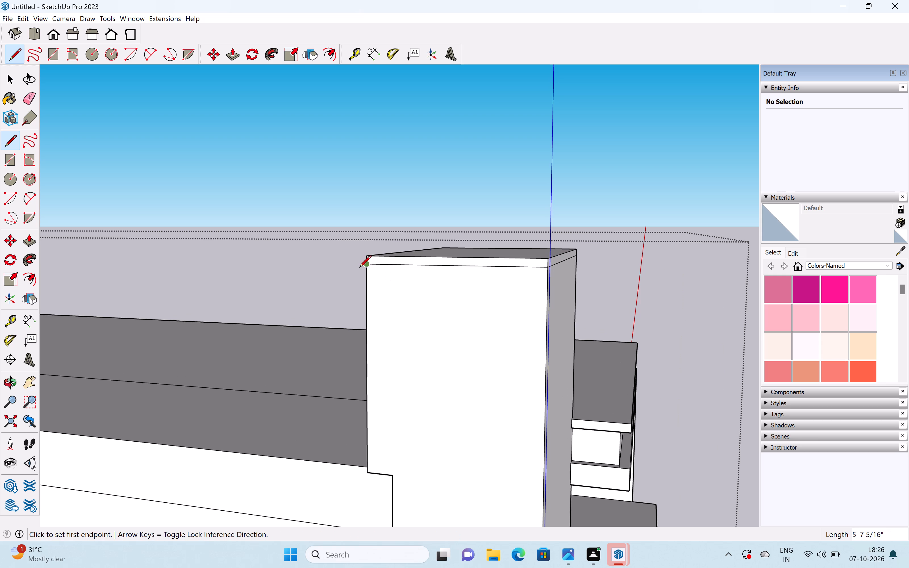
pyautogui.press('space')
# Pull the band at the top of the tower's front face outward about 2 7/16".
pyautogui.press('p')
pyautogui.scroll(3, 557, 269)
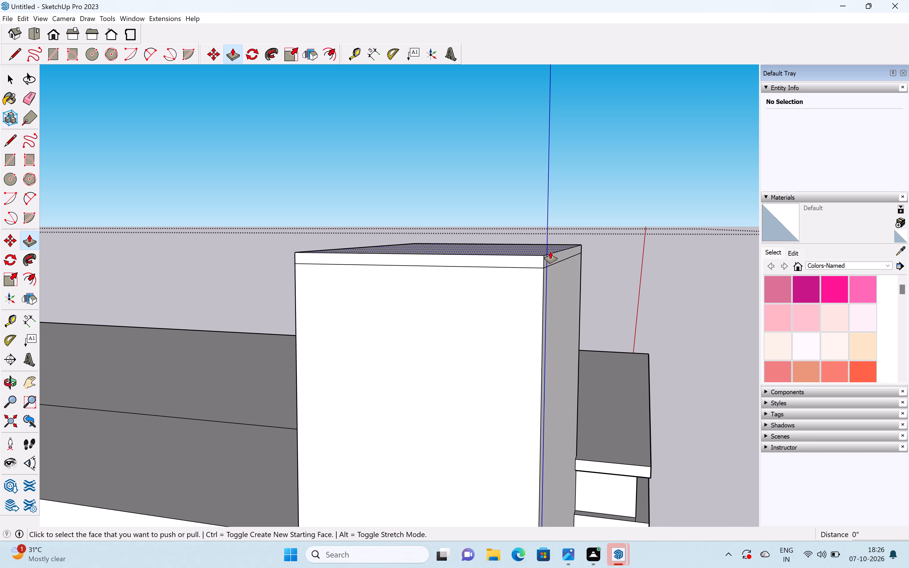
pyautogui.moveTo(551, 255); pyautogui.dragTo(560, 261)
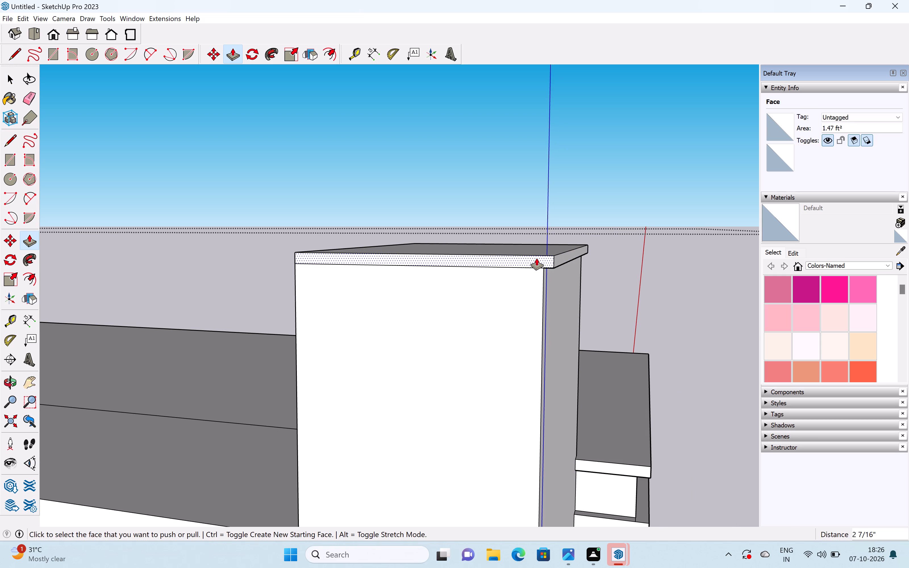
# Pull the top band on the tower's outer side outward as an overhang and push it back in about 7".
pyautogui.moveTo(537, 258); pyautogui.dragTo(528, 263)
pyautogui.scroll(-5, 531, 262)
pyautogui.moveTo(551, 264); pyautogui.dragTo(358, 310, button='middle')
pyautogui.scroll(-10, 558, 258)
pyautogui.scroll(11, 556, 262)
pyautogui.moveTo(551, 261); pyautogui.dragTo(563, 262)
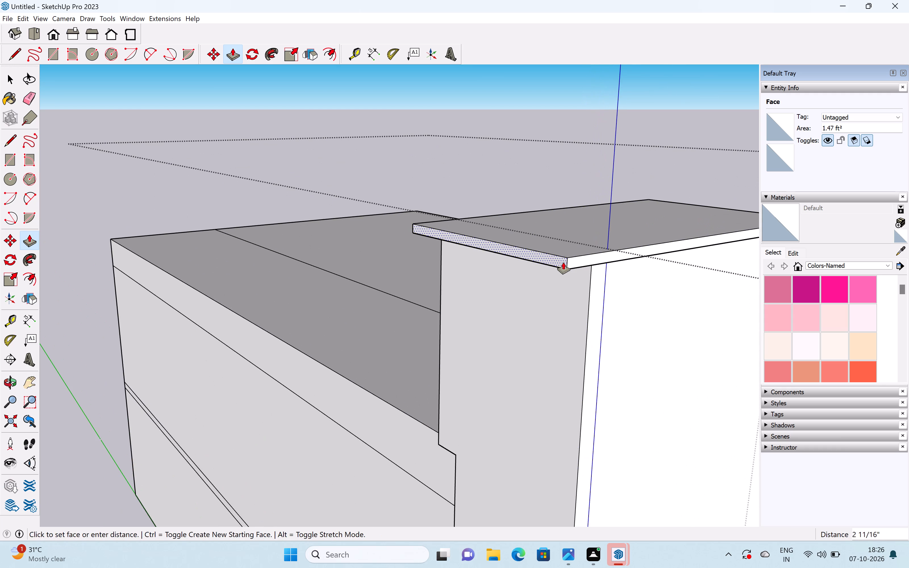
pyautogui.moveTo(563, 262); pyautogui.dragTo(571, 265)
pyautogui.scroll(-3, 570, 256)
pyautogui.scroll(1, 570, 256)
pyautogui.scroll(-11, 570, 256)
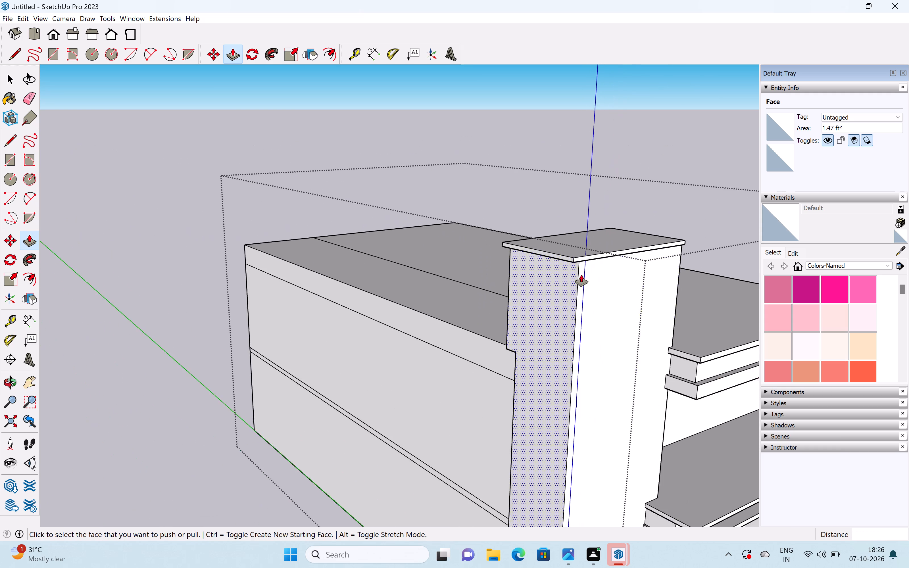
# Draw the band line across the tower's inner side face below the top and erase the stub overshooting its rear corner.
pyautogui.moveTo(626, 289); pyautogui.dragTo(374, 291, button='middle')
pyautogui.scroll(3, 394, 290)
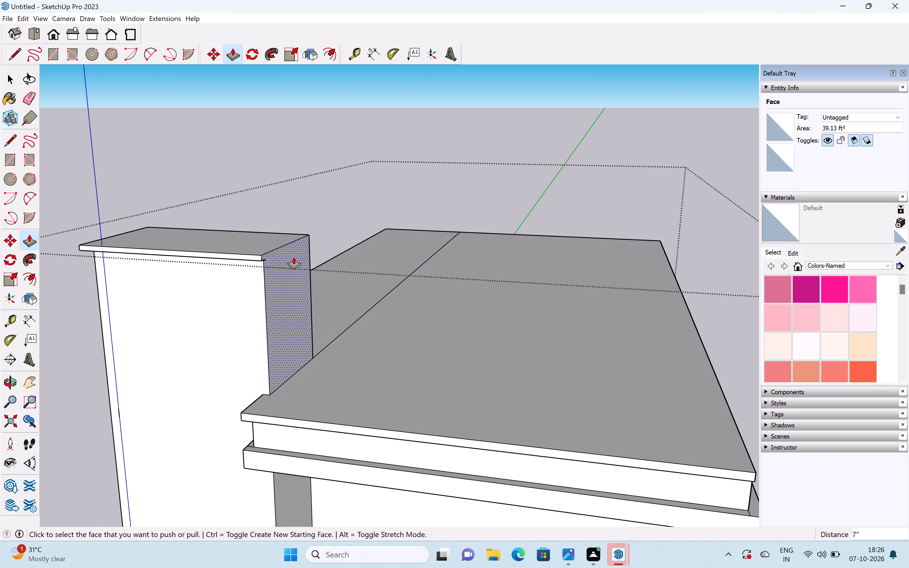
pyautogui.press('l')
pyautogui.scroll(4, 252, 264)
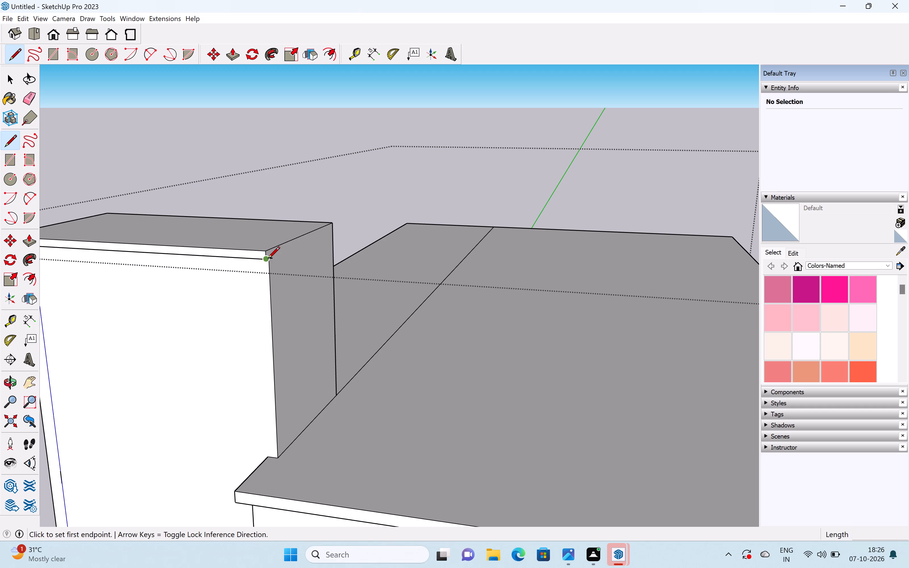
pyautogui.click(270, 259)
pyautogui.click(343, 233)
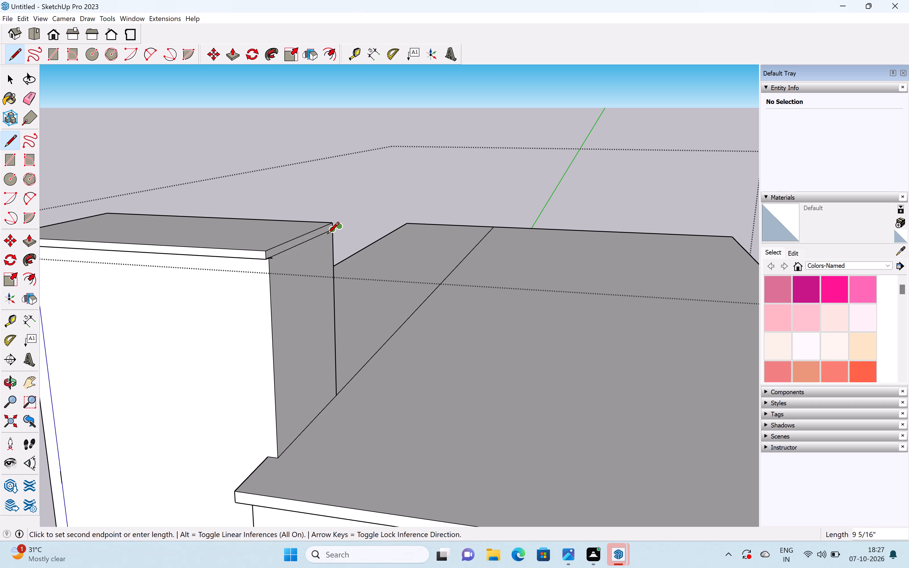
pyautogui.press('space')
pyautogui.scroll(5, 321, 243)
pyautogui.press('e')
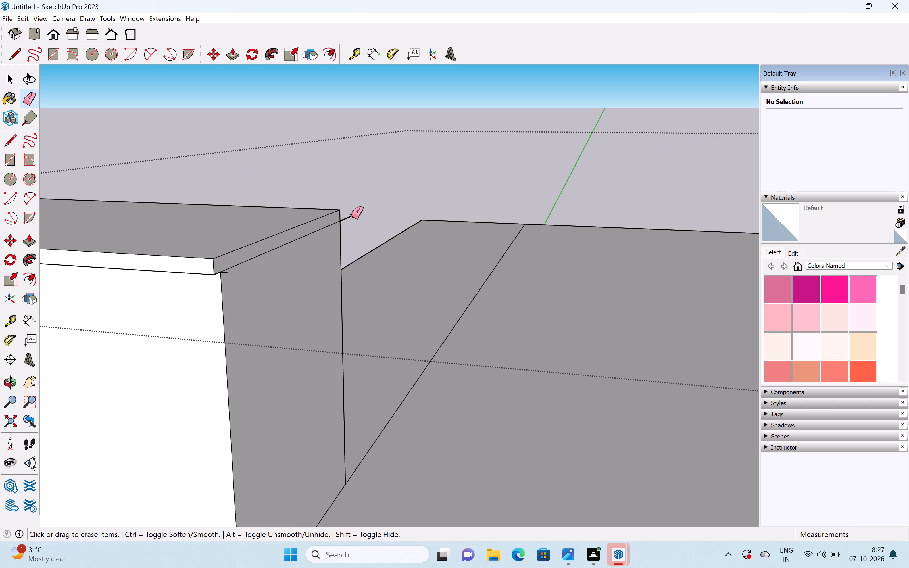
pyautogui.click(351, 216)
pyautogui.press('space')
# Pull the top band on the tower's inner side outward 1 1/2".
pyautogui.press('p')
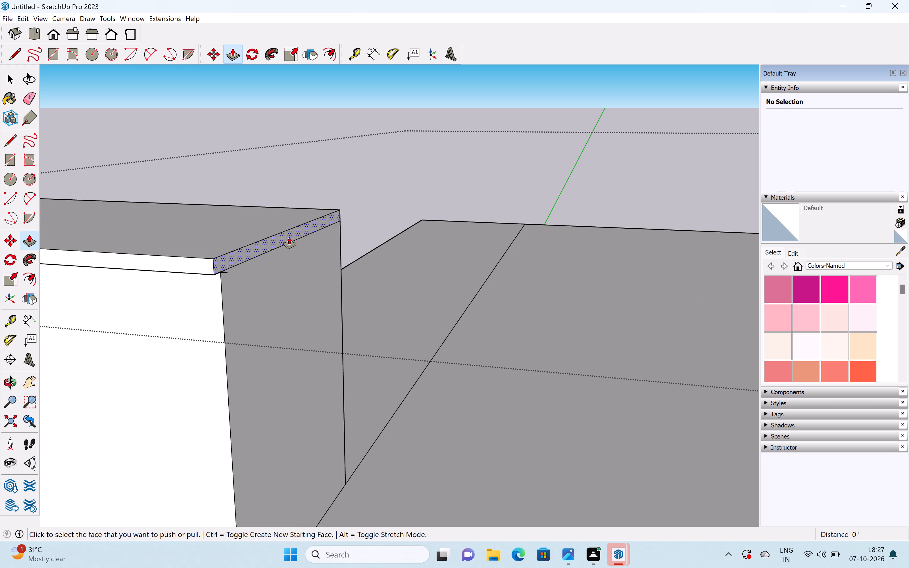
pyautogui.moveTo(286, 235); pyautogui.dragTo(292, 239)
pyautogui.scroll(-3, 345, 235)
pyautogui.scroll(1, 357, 240)
pyautogui.scroll(-18, 358, 240)
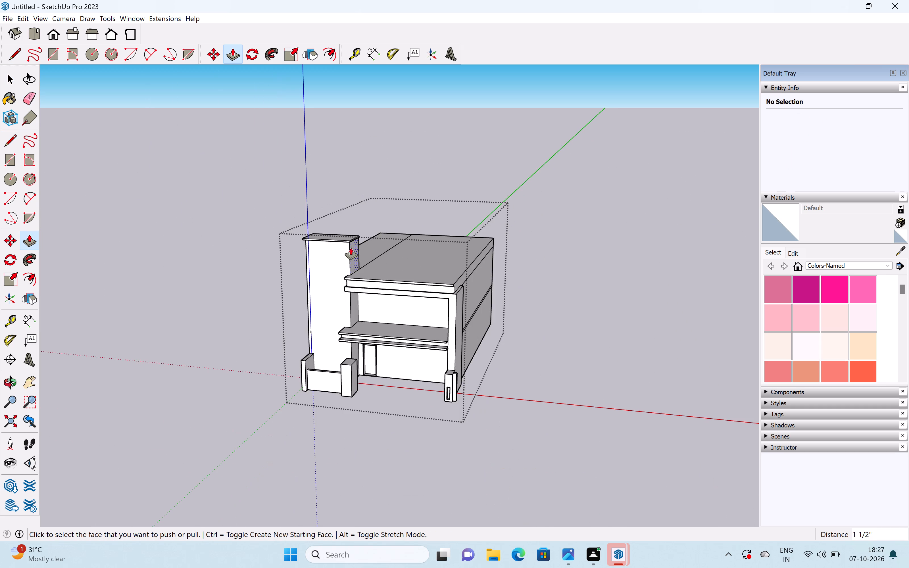
# Push the top band's overhang on the tower's outer side inward slightly to shorten it.
pyautogui.moveTo(349, 252); pyautogui.dragTo(417, 208, button='middle')
pyautogui.moveTo(314, 231); pyautogui.dragTo(446, 224, button='middle')
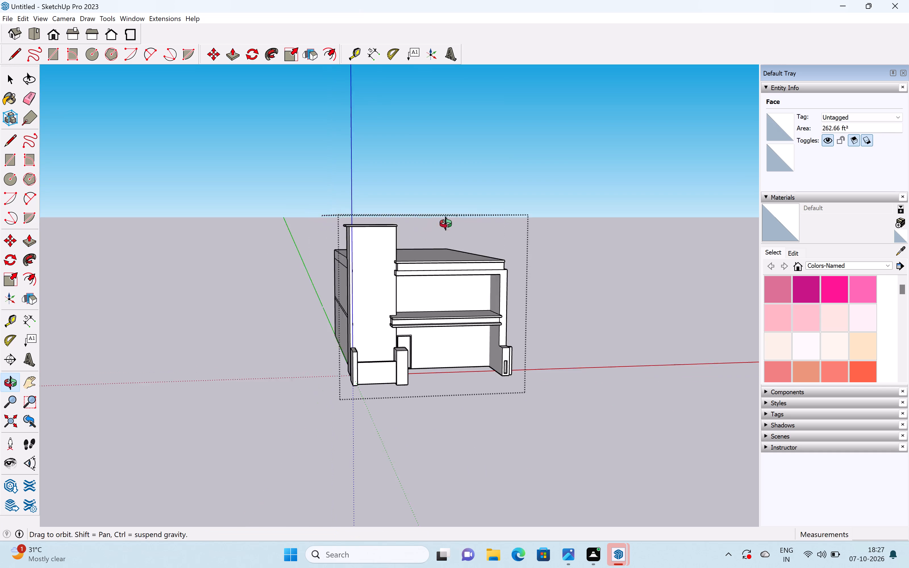
pyautogui.moveTo(446, 224); pyautogui.dragTo(447, 223, button='middle')
pyautogui.scroll(17, 404, 216)
pyautogui.moveTo(382, 228); pyautogui.dragTo(385, 229)
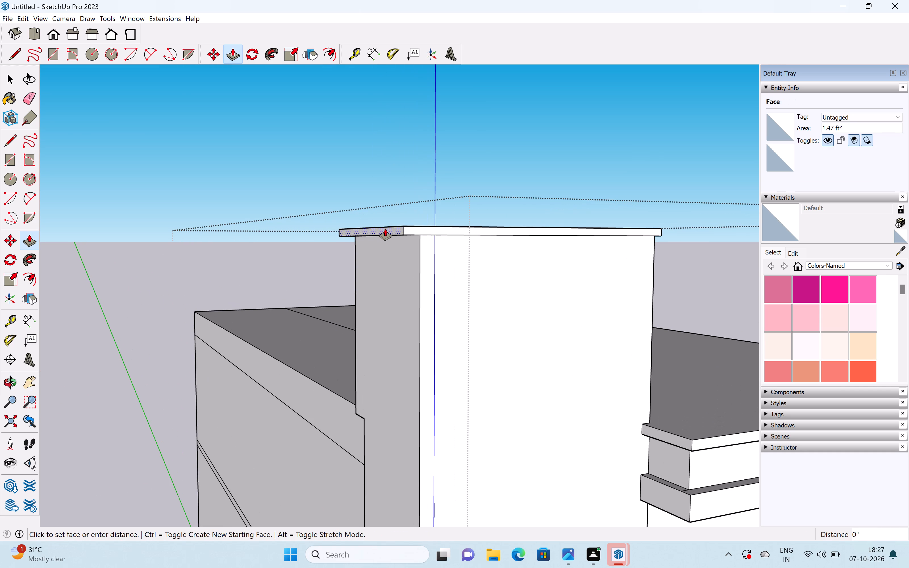
pyautogui.moveTo(385, 229); pyautogui.dragTo(394, 235)
pyautogui.scroll(-15, 418, 233)
pyautogui.moveTo(439, 312); pyautogui.dragTo(396, 320, button='middle')
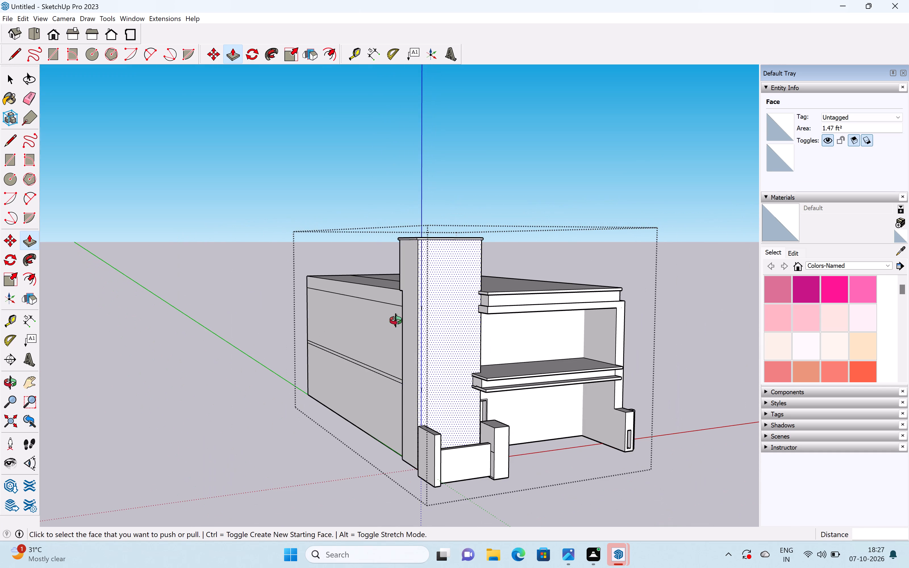
pyautogui.moveTo(396, 320); pyautogui.dragTo(374, 328, button='middle')
pyautogui.press('space')
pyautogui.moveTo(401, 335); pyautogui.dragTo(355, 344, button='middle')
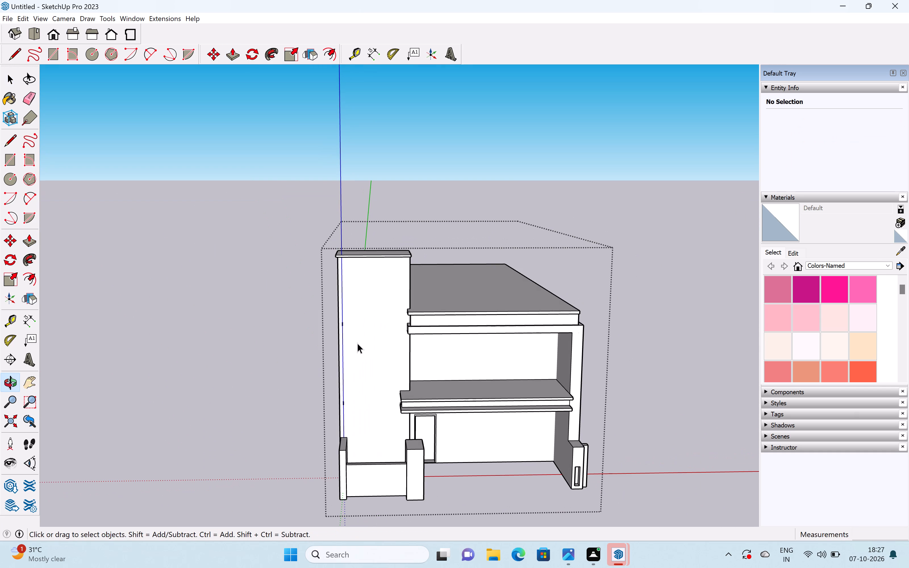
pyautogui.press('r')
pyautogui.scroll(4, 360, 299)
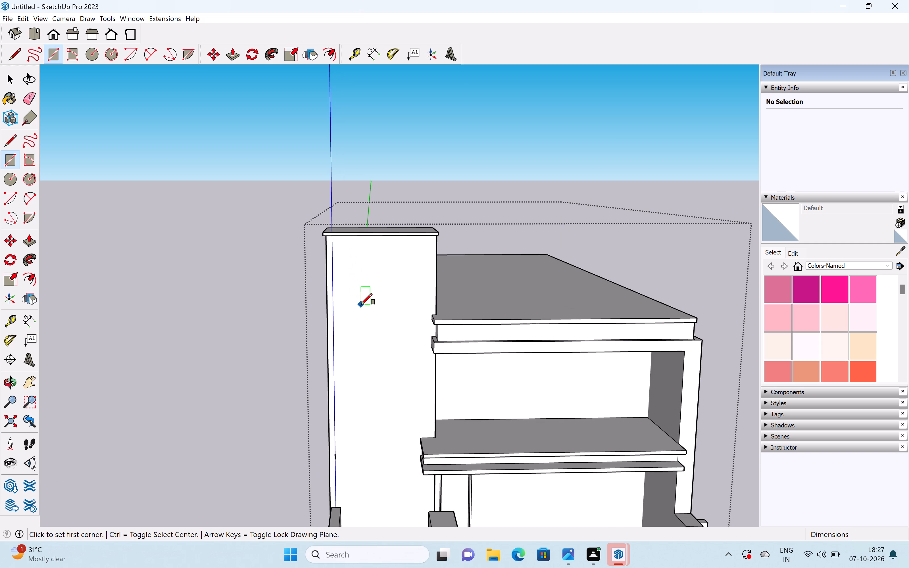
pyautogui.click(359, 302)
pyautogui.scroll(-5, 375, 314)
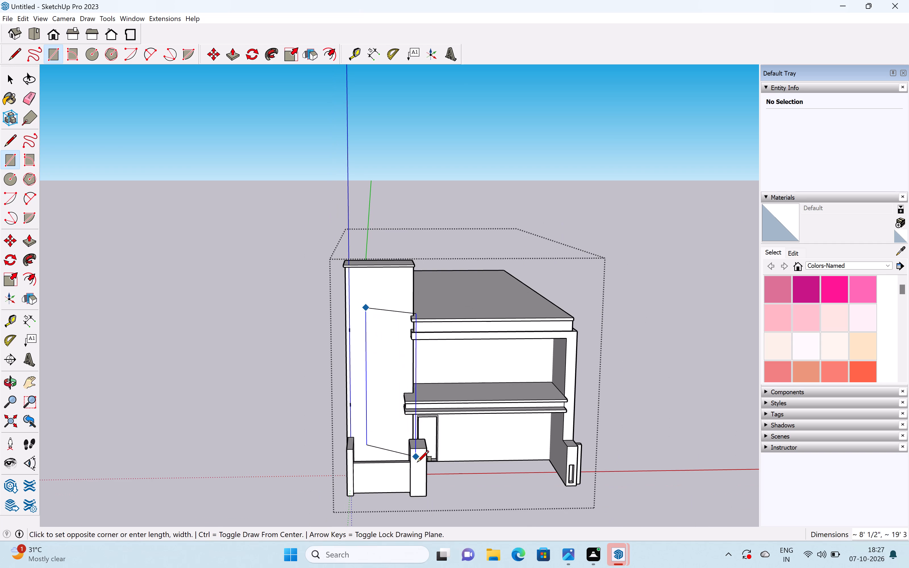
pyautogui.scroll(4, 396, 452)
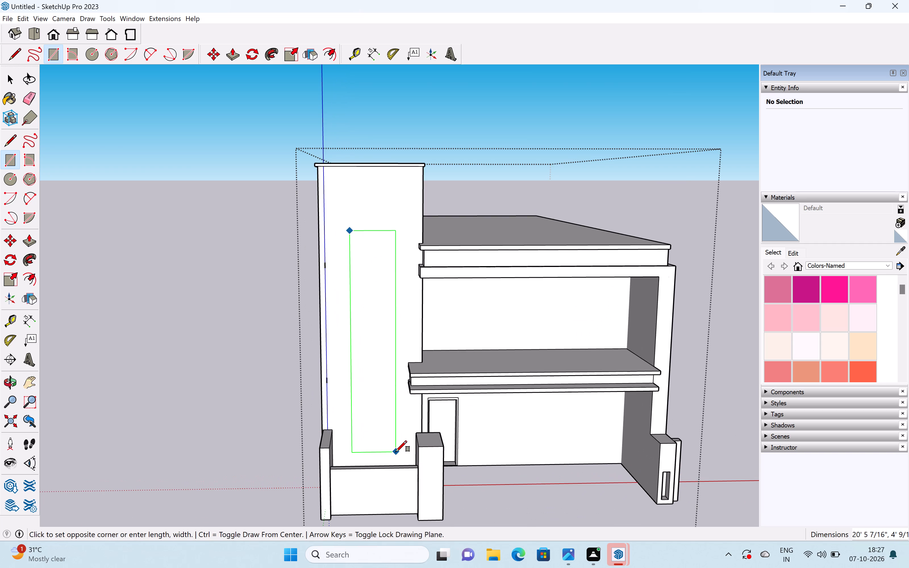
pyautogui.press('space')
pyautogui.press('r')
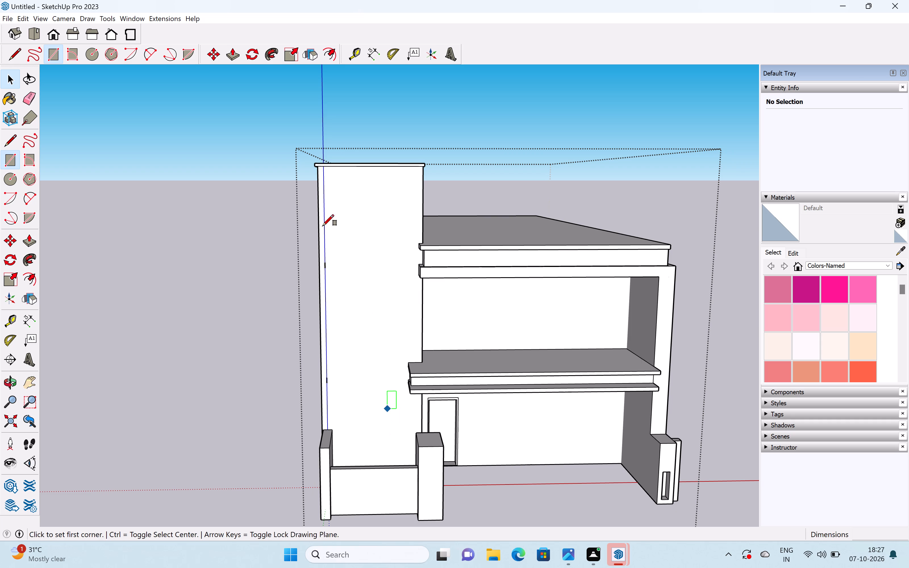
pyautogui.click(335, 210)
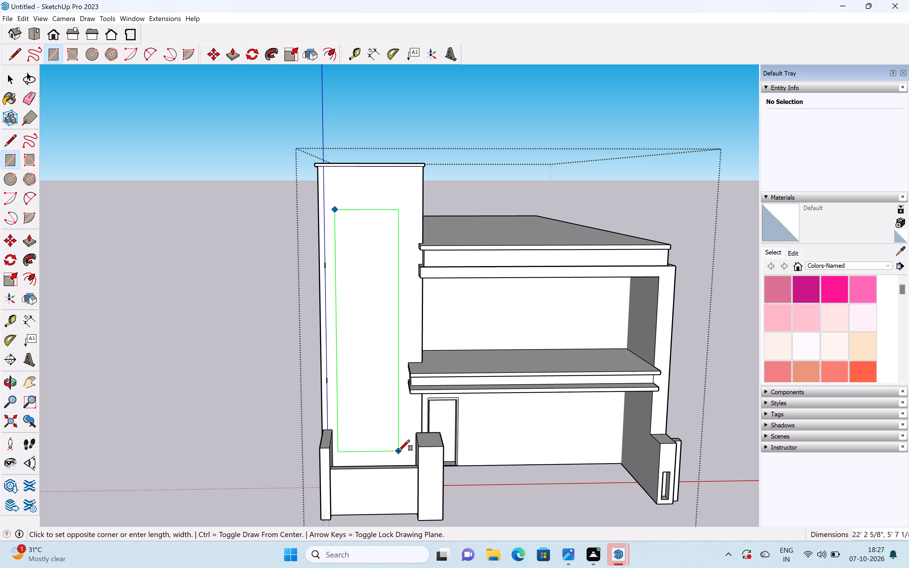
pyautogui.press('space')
# Draw a vertical rectangle about 22 1/2 ft tall and 4 1/2 ft wide on the tower's front face.
pyautogui.press('r')
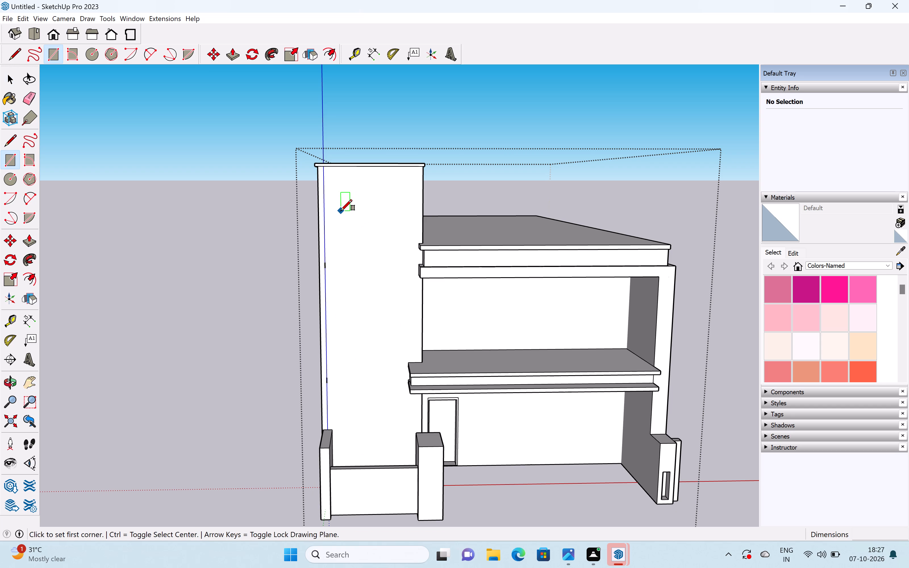
pyautogui.click(341, 211)
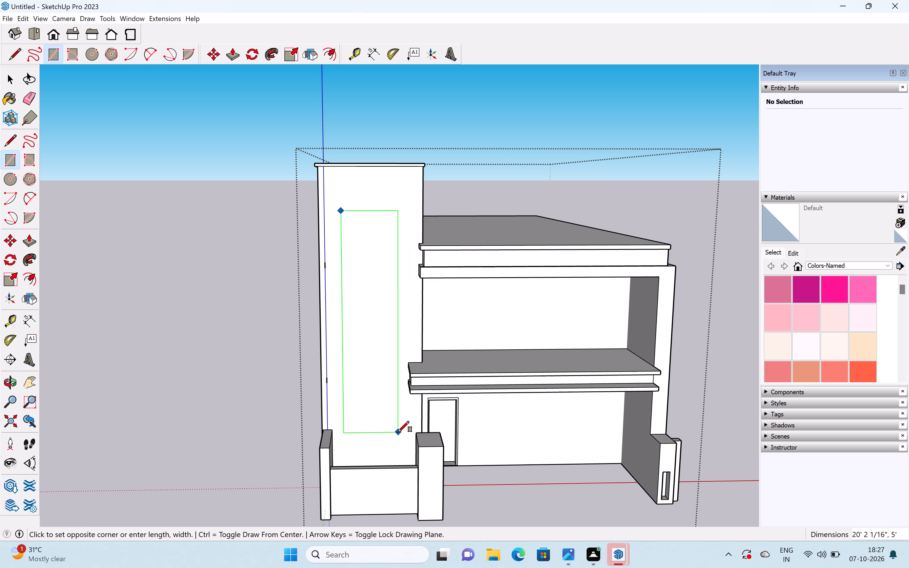
pyautogui.click(392, 456)
pyautogui.press('space')
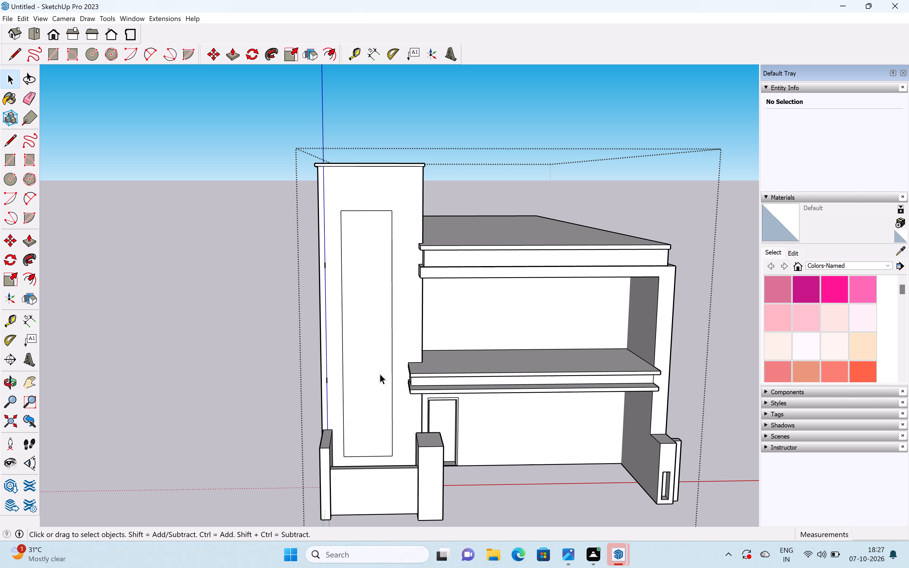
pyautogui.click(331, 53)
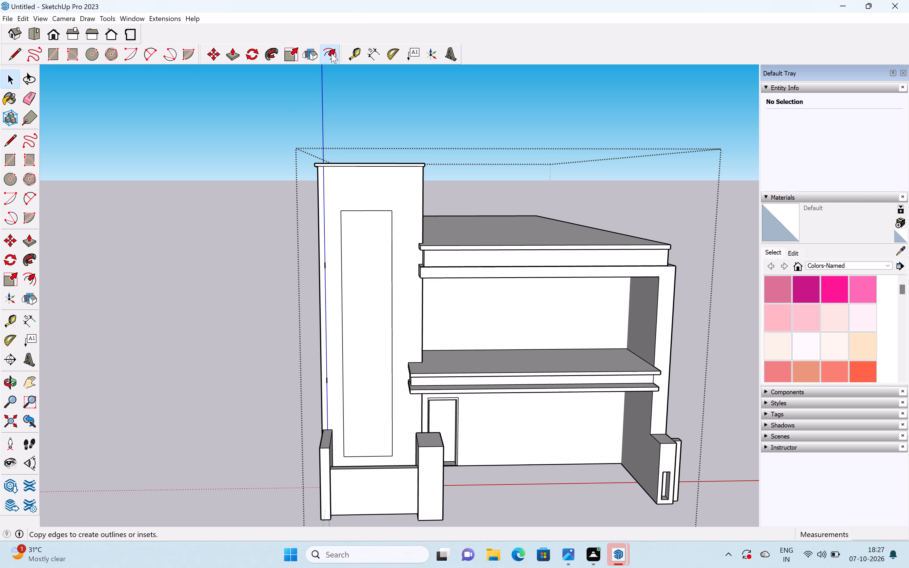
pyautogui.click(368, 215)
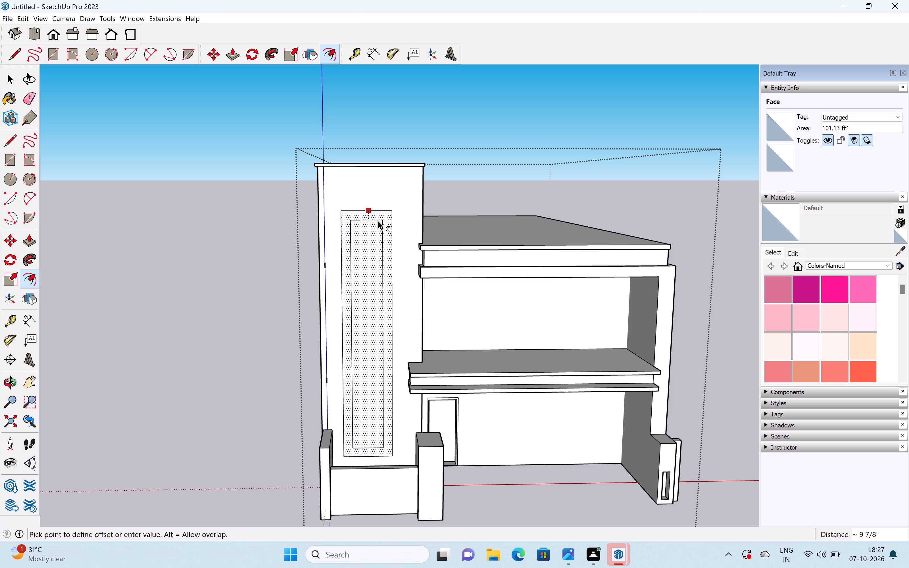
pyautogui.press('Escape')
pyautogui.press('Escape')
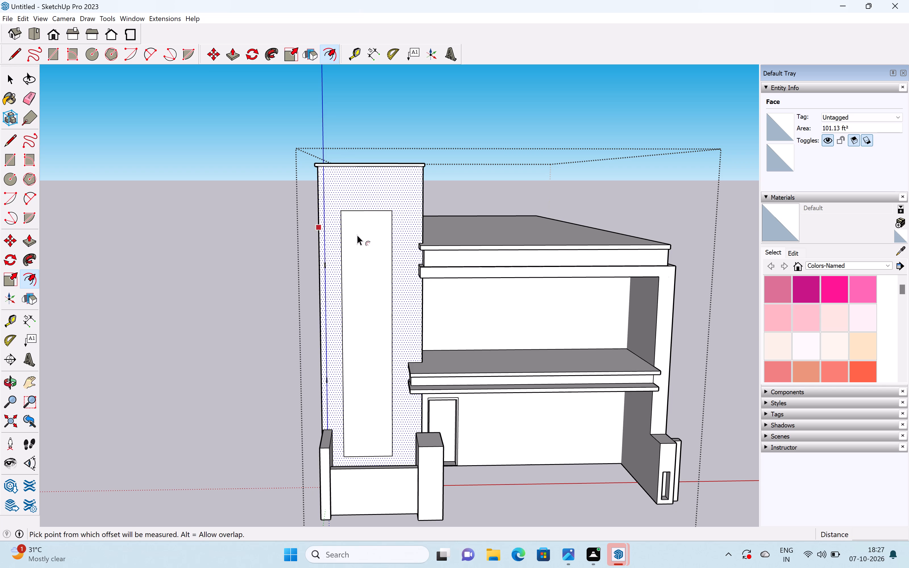
# Undo the vertical rectangle on the tower's front face and leave the house group.
pyautogui.press('space')
pyautogui.hotkey('ctrl', 'z')
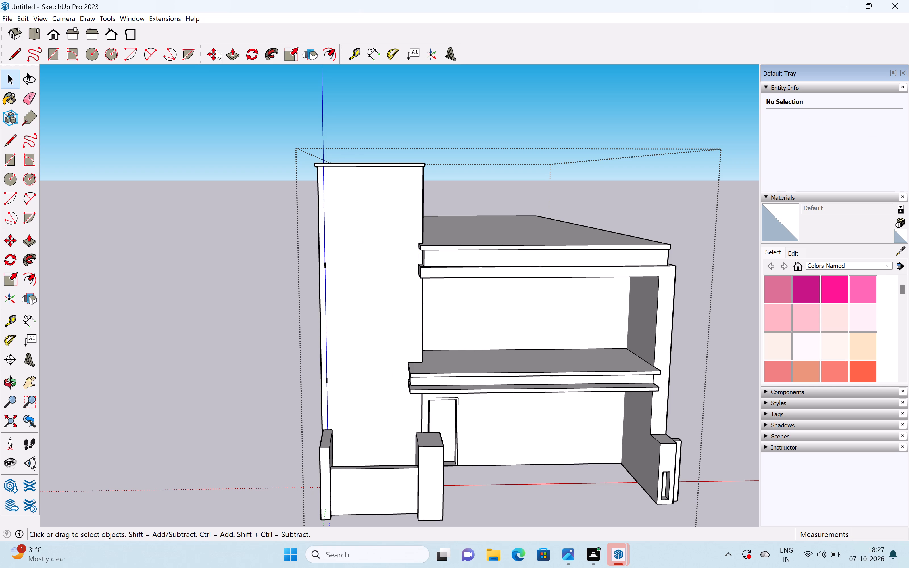
pyautogui.click(287, 57)
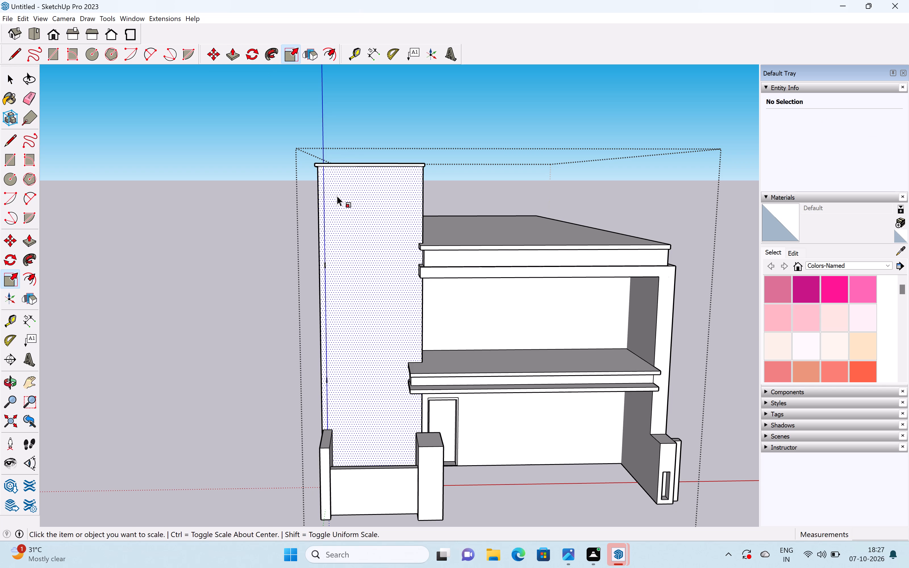
pyautogui.press('space')
pyautogui.press('Escape')
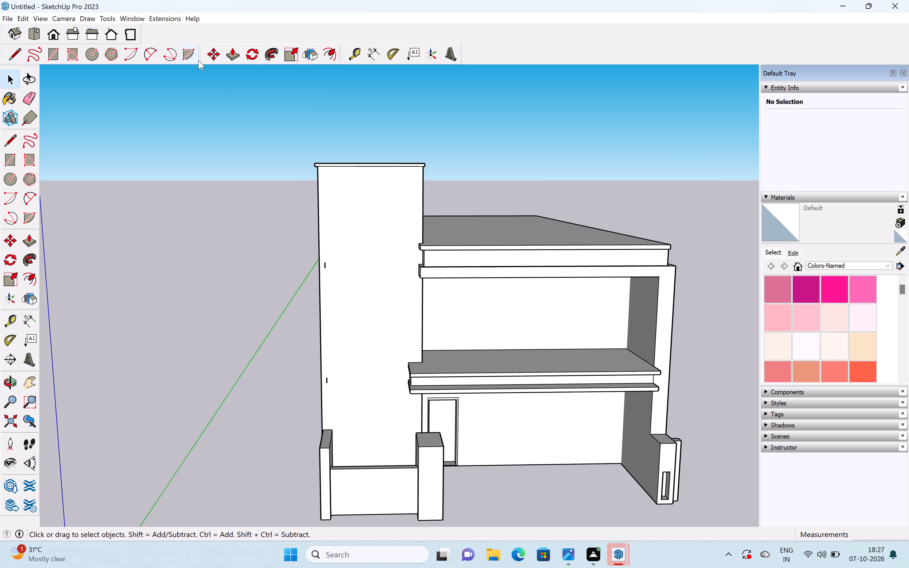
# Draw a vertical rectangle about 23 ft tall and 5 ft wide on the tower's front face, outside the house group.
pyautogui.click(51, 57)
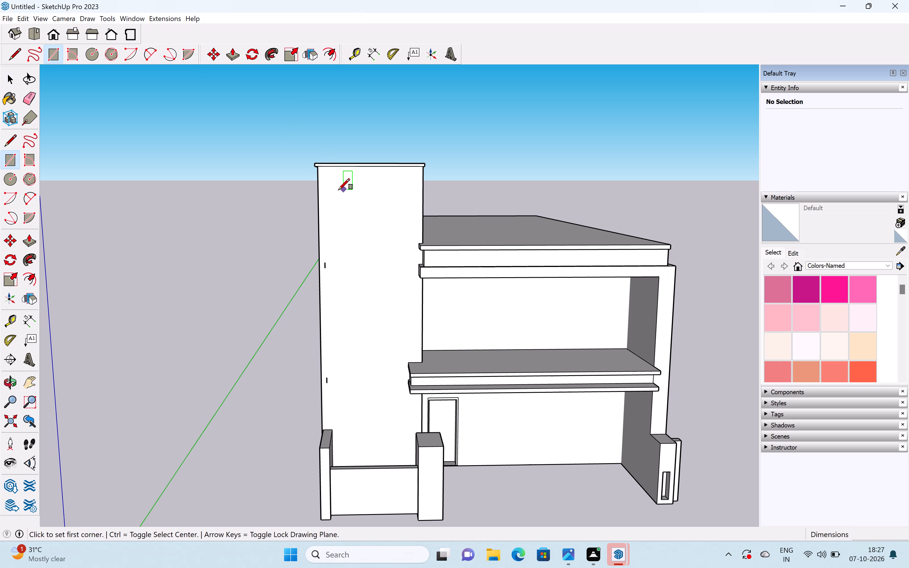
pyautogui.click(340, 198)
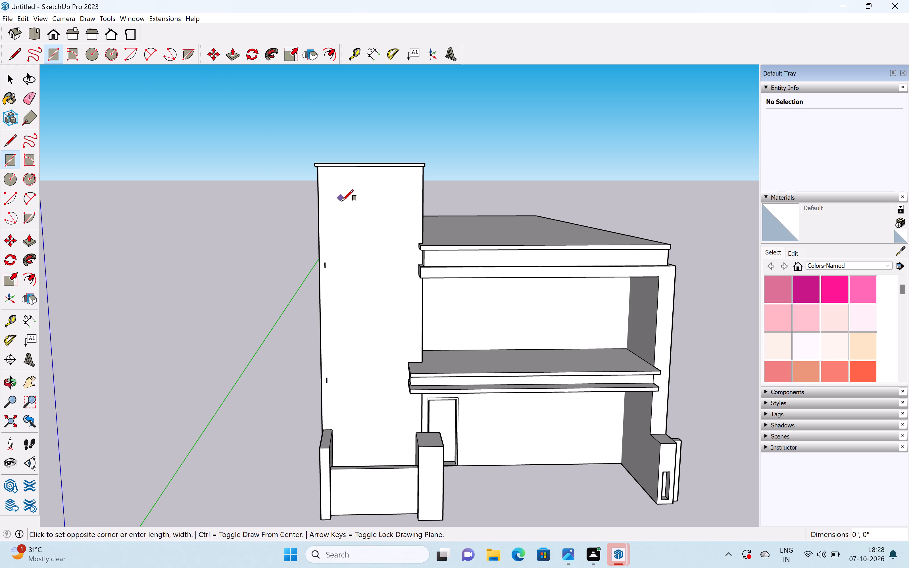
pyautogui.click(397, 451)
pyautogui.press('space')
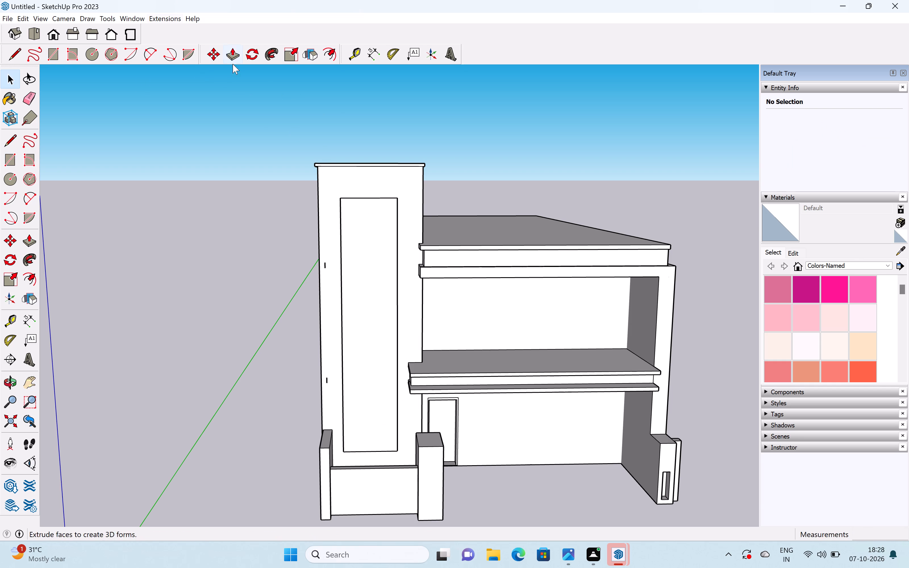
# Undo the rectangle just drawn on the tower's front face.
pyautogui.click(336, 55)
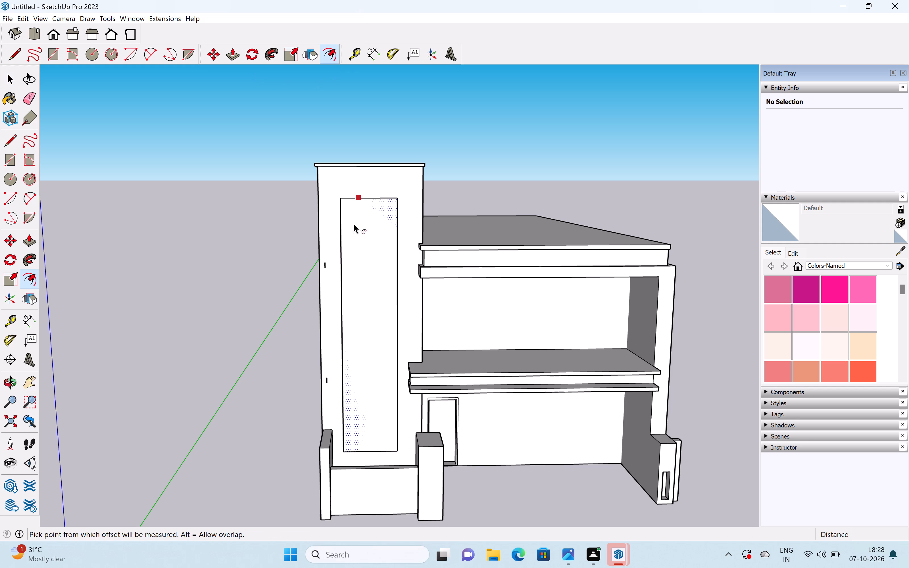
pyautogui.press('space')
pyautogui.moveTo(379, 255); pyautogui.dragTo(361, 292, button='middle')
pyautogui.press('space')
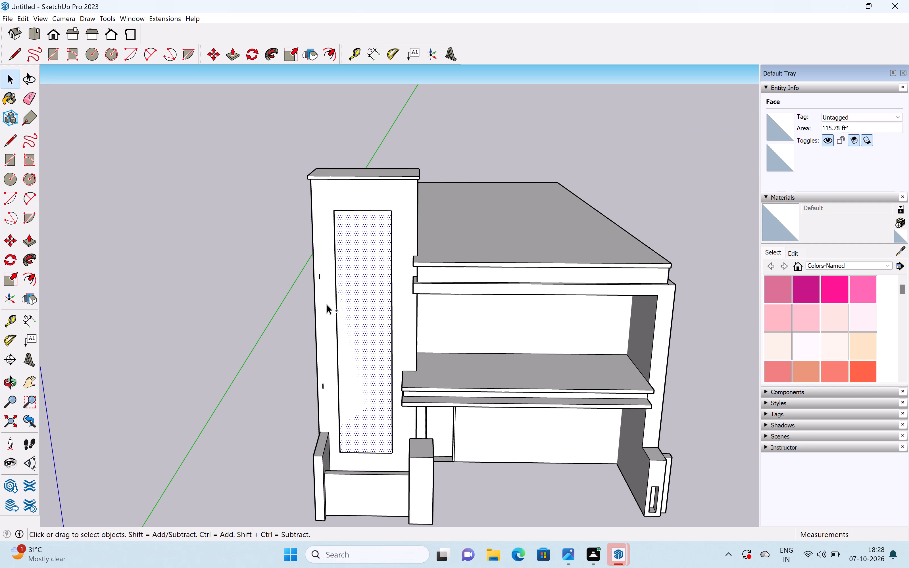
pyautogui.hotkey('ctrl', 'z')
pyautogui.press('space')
# Open the house group, select all its connected geometry and make it a nested group.
pyautogui.moveTo(337, 298); pyautogui.dragTo(410, 281, button='middle')
pyautogui.scroll(2, 391, 262)
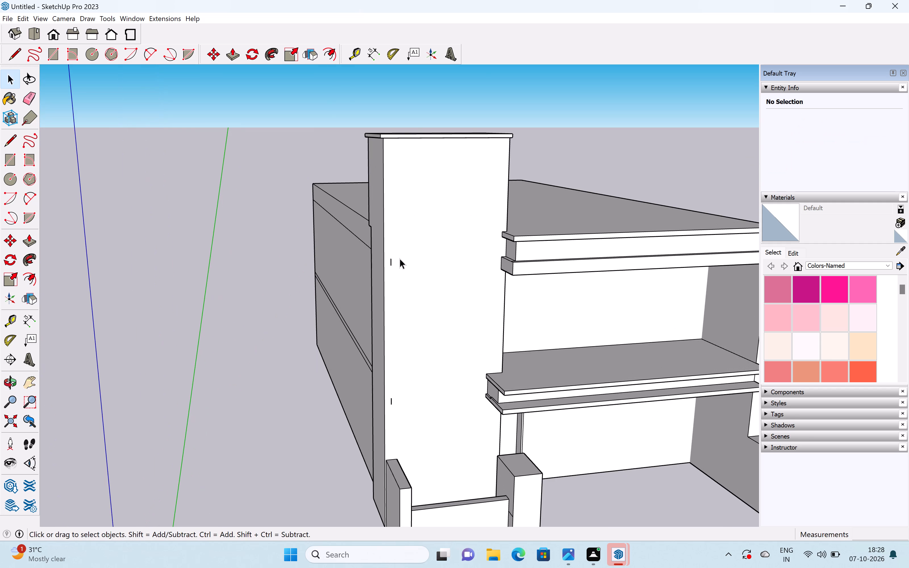
pyautogui.press('p')
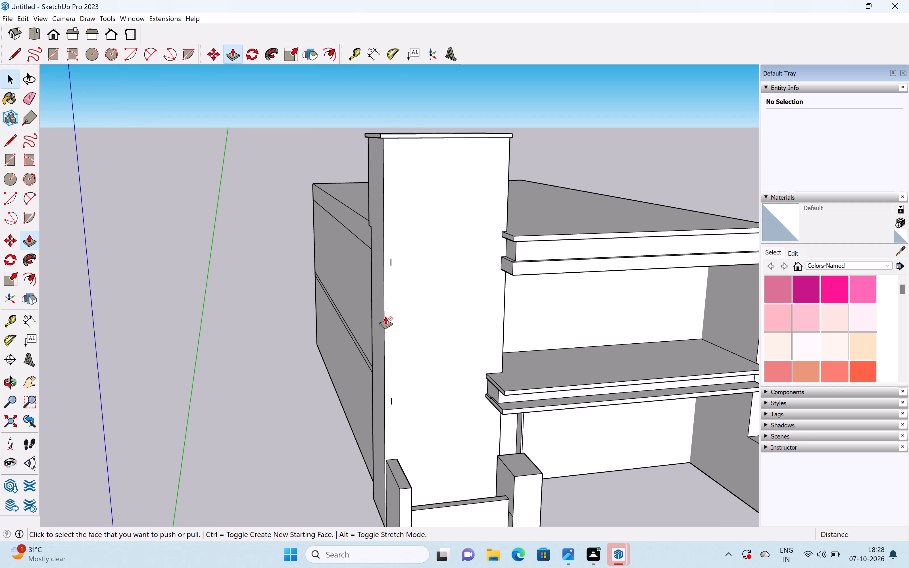
pyautogui.press('space')
pyautogui.doubleClick(374, 410)
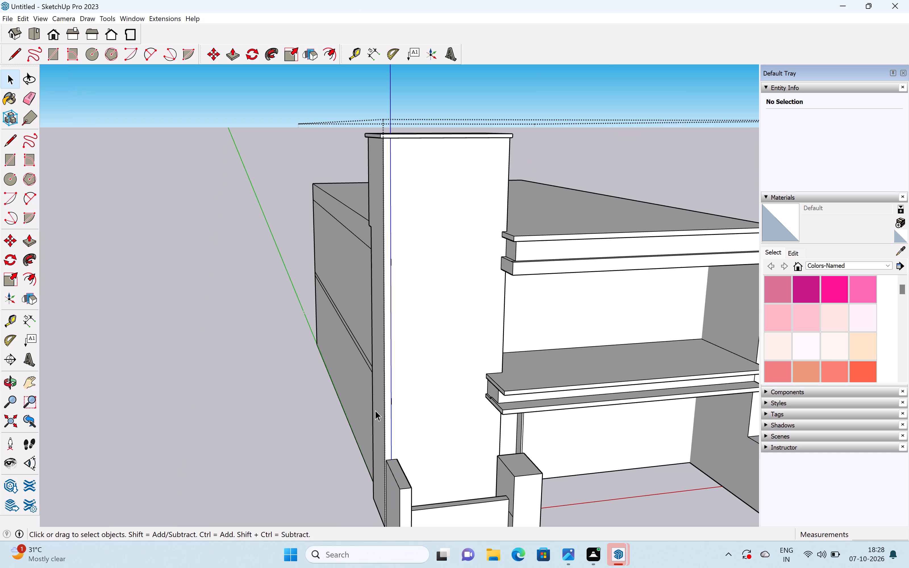
pyautogui.click(375, 410)
pyautogui.tripleClick(381, 417)
pyautogui.tripleClick(381, 417)
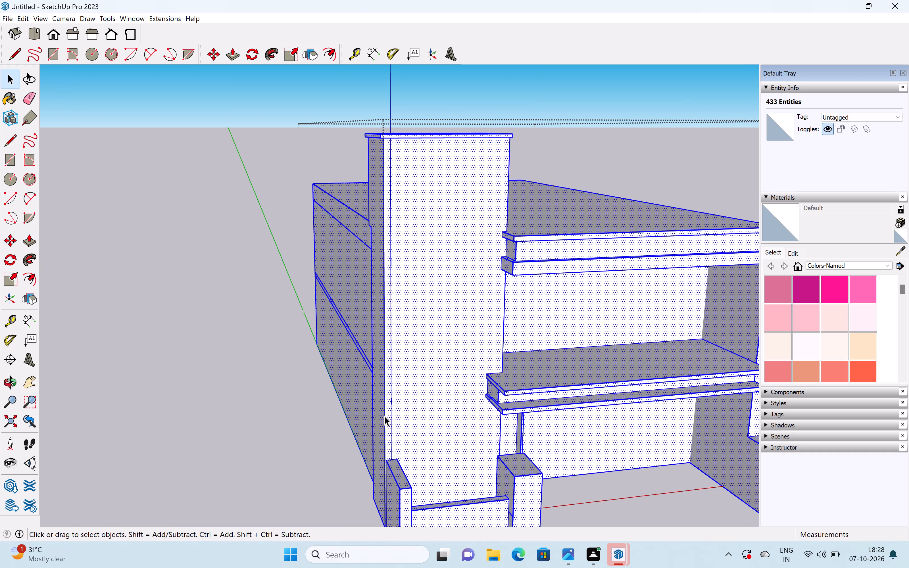
pyautogui.scroll(-7, 384, 415)
pyautogui.moveTo(385, 410); pyautogui.dragTo(439, 397, button='middle')
pyautogui.rightClick(427, 375)
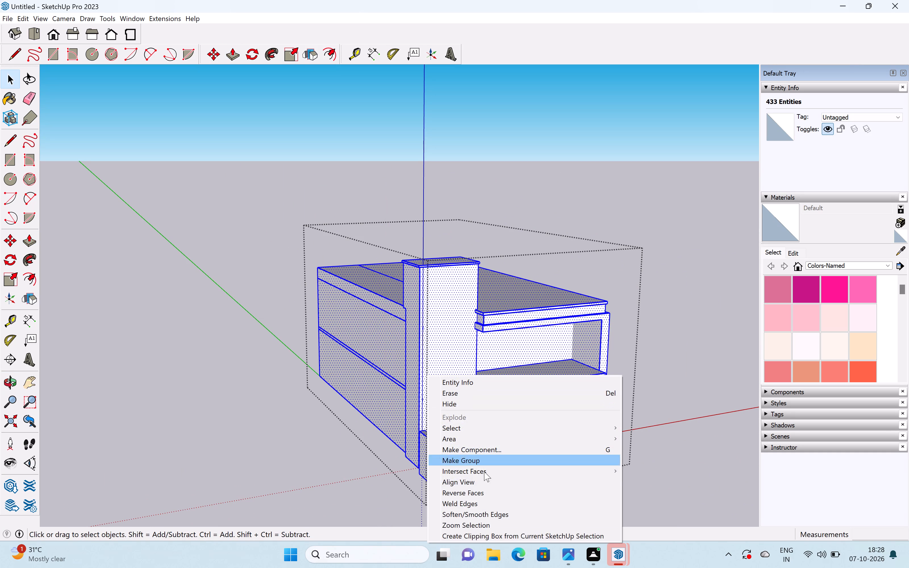
pyautogui.click(483, 462)
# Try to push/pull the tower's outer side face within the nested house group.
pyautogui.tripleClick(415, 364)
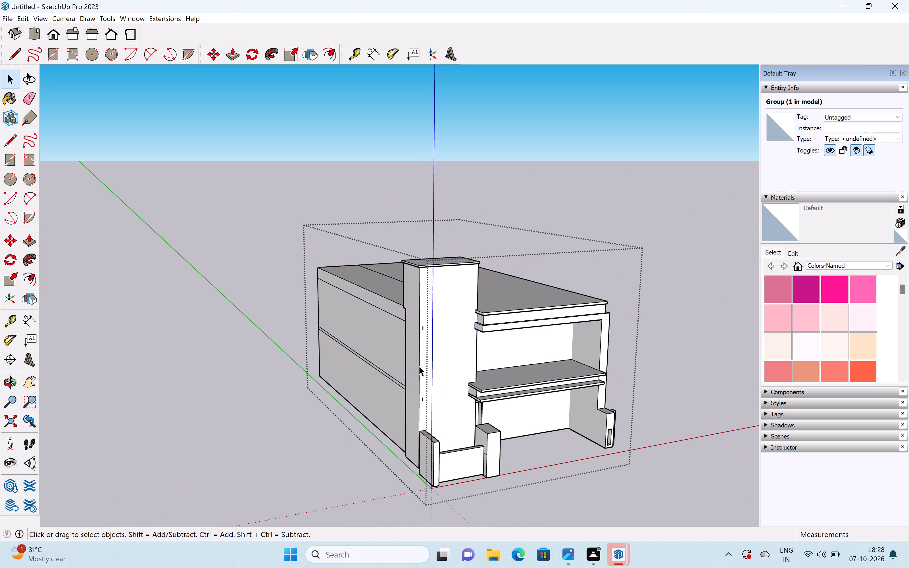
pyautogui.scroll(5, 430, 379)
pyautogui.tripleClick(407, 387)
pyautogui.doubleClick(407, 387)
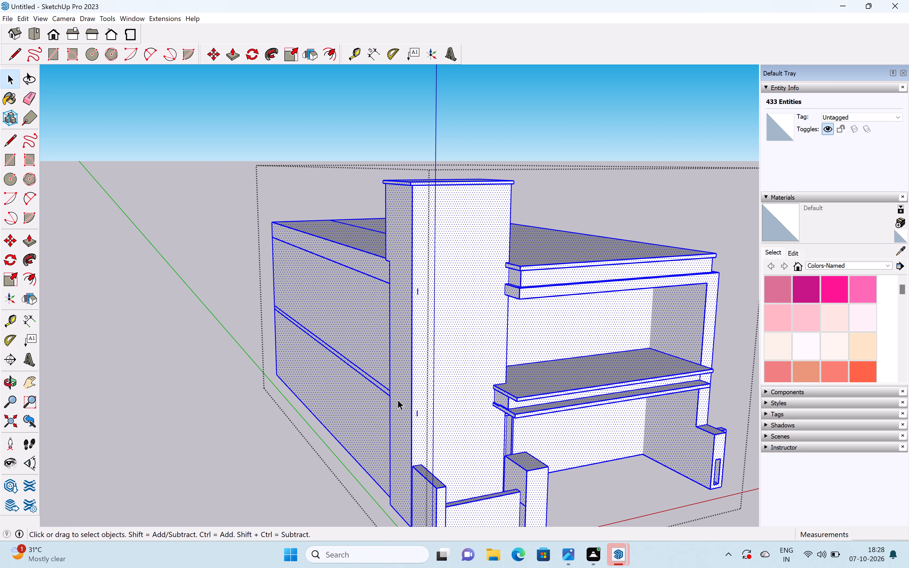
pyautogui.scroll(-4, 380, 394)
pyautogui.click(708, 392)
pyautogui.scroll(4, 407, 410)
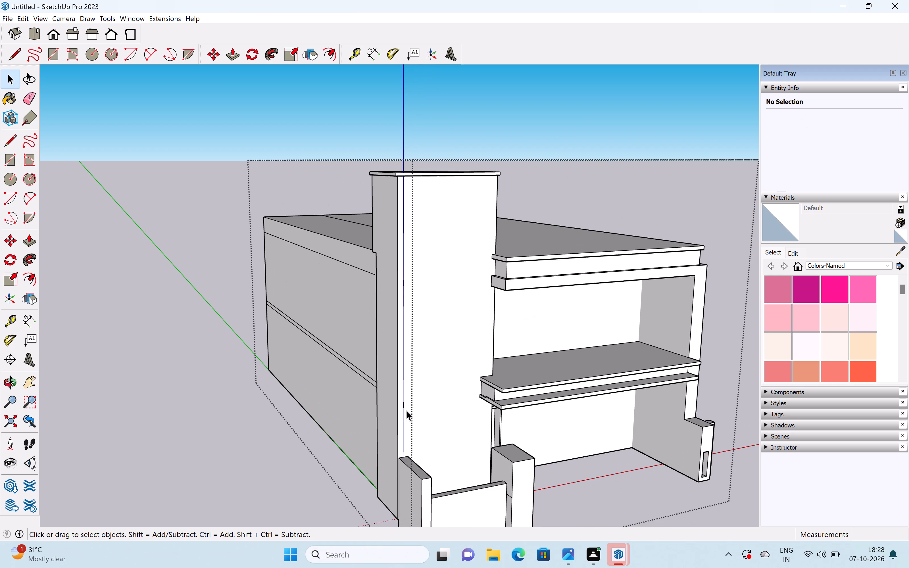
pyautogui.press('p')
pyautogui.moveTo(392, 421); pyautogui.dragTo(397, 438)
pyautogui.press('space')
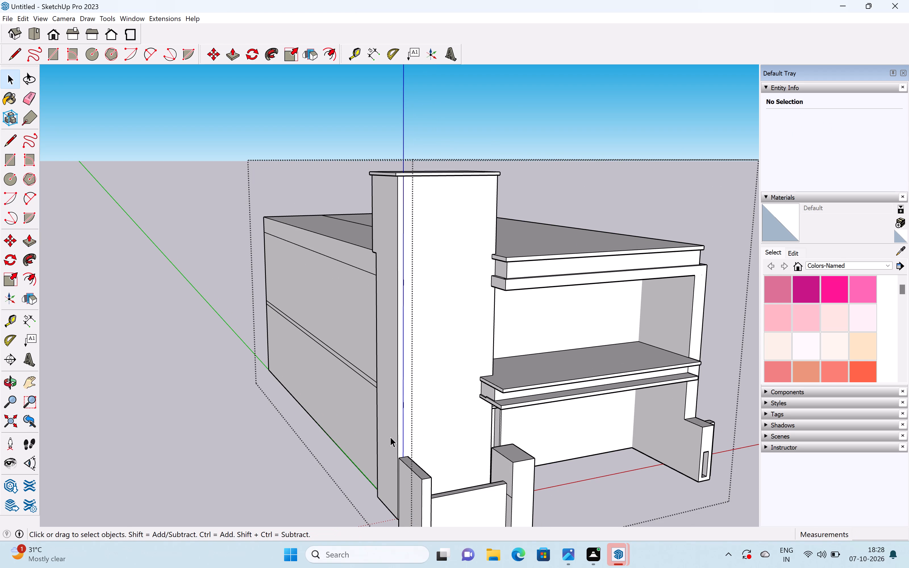
# Select all the geometry inside the nested house group and make it a group again.
pyautogui.click(387, 435)
pyautogui.tripleClick(387, 435)
pyautogui.doubleClick(387, 435)
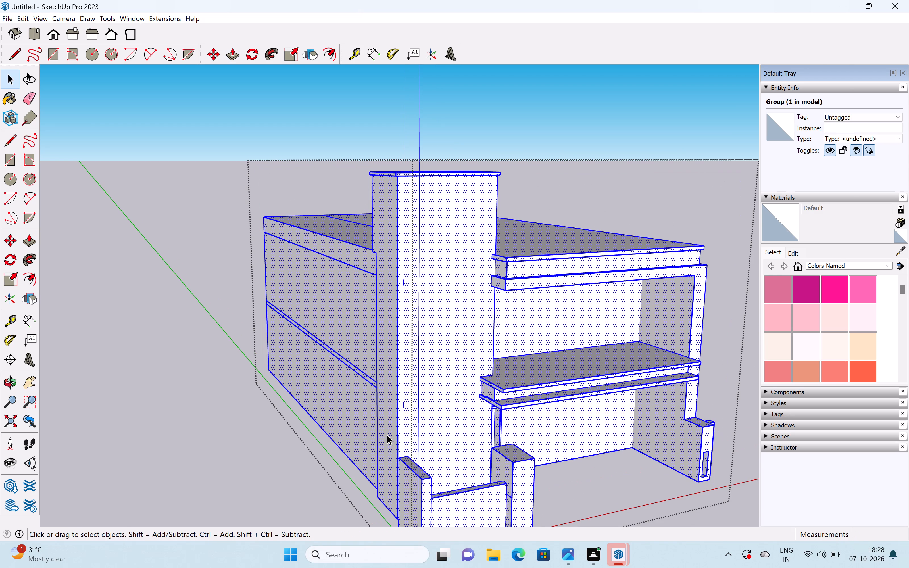
pyautogui.rightClick(381, 425)
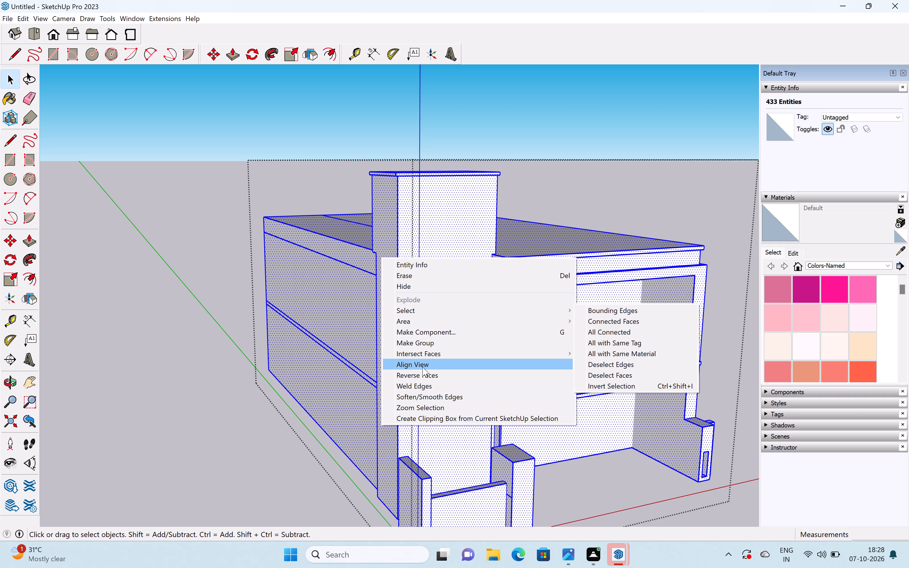
pyautogui.click(434, 341)
pyautogui.scroll(-8, 435, 340)
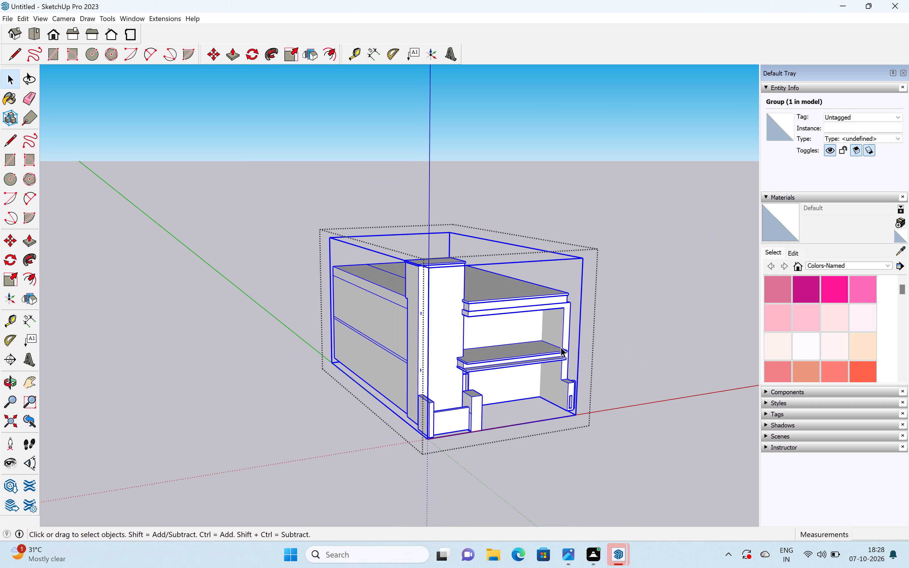
pyautogui.click(637, 332)
# Push the outer side face of the boundary wall end beside the tower inward about 1 3/16".
pyautogui.moveTo(397, 387); pyautogui.dragTo(451, 375, button='middle')
pyautogui.scroll(13, 451, 375)
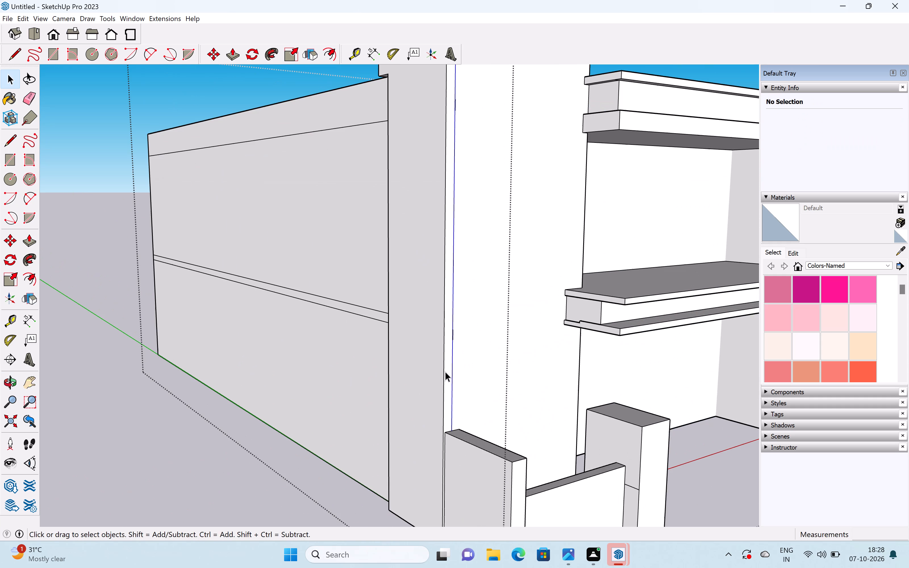
pyautogui.press('p')
pyautogui.moveTo(470, 468); pyautogui.dragTo(461, 467)
pyautogui.press('space')
pyautogui.click(458, 467)
pyautogui.tripleClick(457, 466)
pyautogui.tripleClick(457, 465)
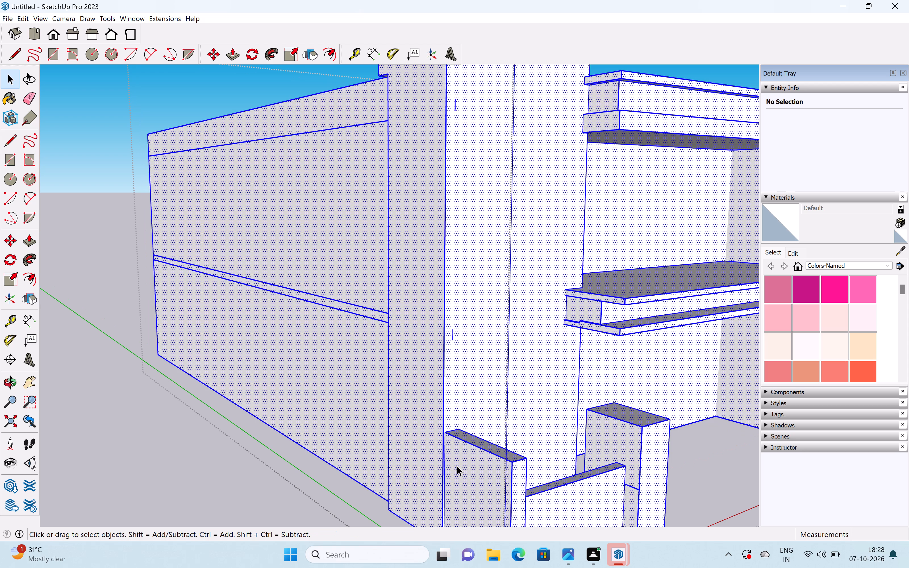
pyautogui.doubleClick(457, 465)
pyautogui.press('p')
pyautogui.moveTo(455, 466); pyautogui.dragTo(439, 458)
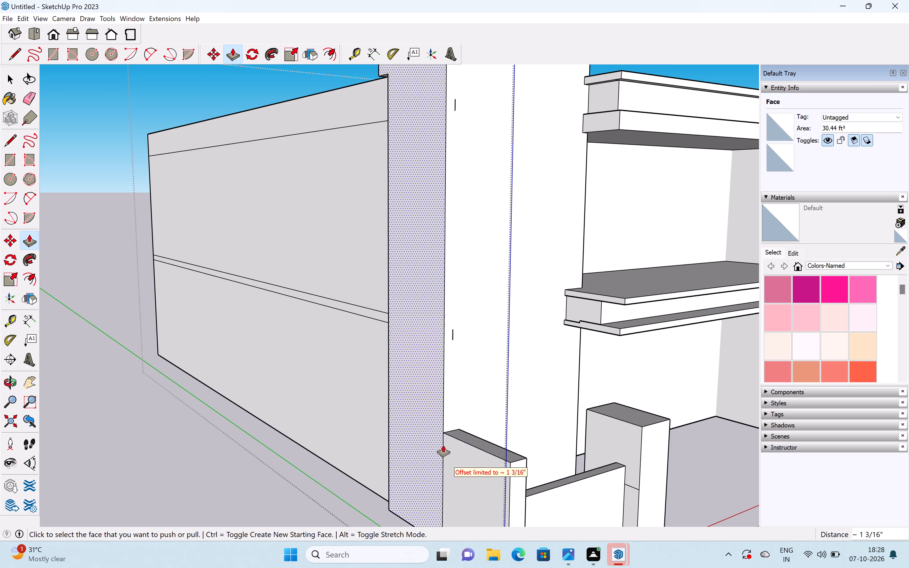
pyautogui.scroll(-6, 444, 440)
pyautogui.scroll(4, 458, 393)
pyautogui.press('space')
# Erase the two short stray vertical lines near the outer edge of the tower's front face.
pyautogui.press('e')
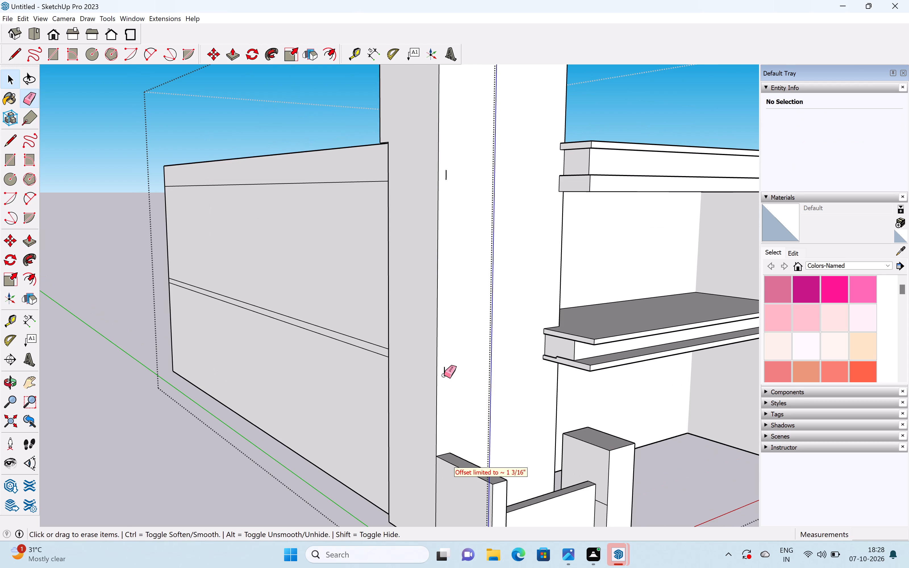
pyautogui.moveTo(443, 373); pyautogui.dragTo(450, 375)
pyautogui.moveTo(448, 170); pyautogui.dragTo(452, 178)
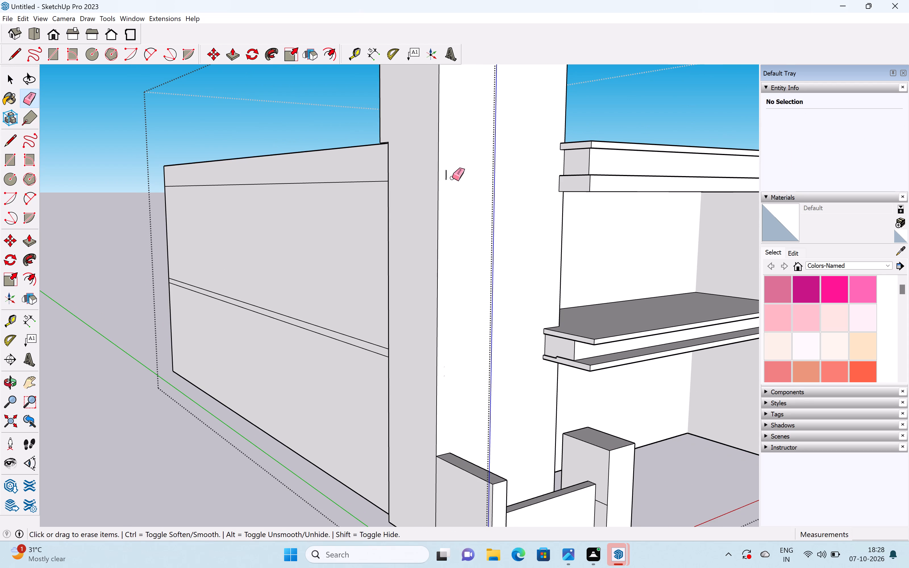
pyautogui.moveTo(452, 178); pyautogui.dragTo(453, 178)
pyautogui.click(446, 175)
pyautogui.press('space')
# Draw a vertical rectangle about 22 ft 3 in tall and 5 ft 2 in wide on the tower's front face.
pyautogui.scroll(-7, 447, 172)
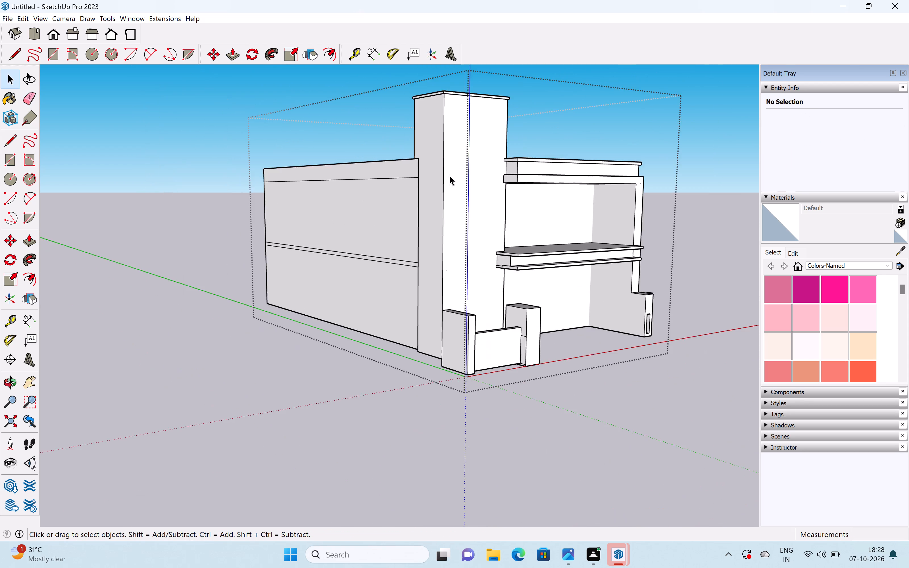
pyautogui.scroll(-6, 449, 175)
pyautogui.moveTo(464, 187); pyautogui.dragTo(340, 217, button='middle')
pyautogui.moveTo(394, 202); pyautogui.dragTo(355, 201, button='middle')
pyautogui.scroll(3, 371, 201)
pyautogui.press('r')
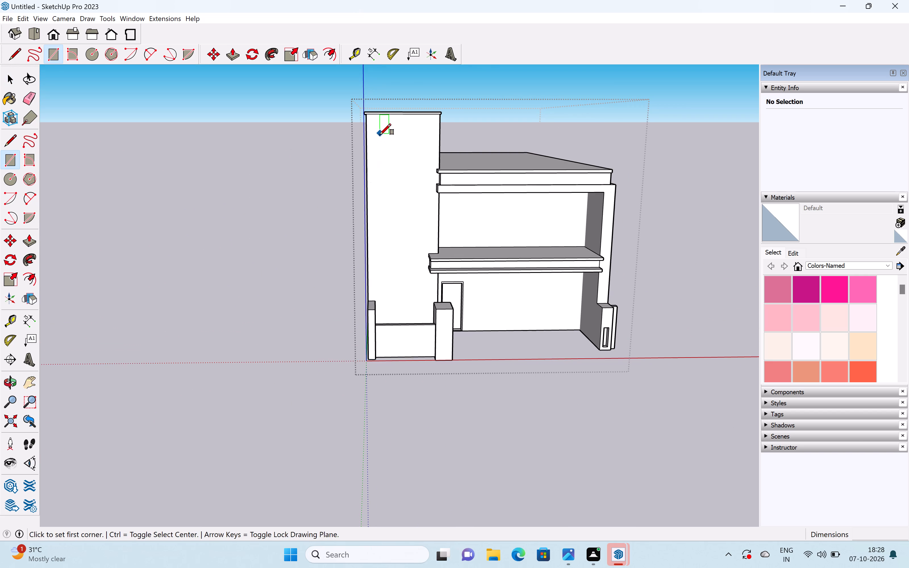
pyautogui.click(384, 142)
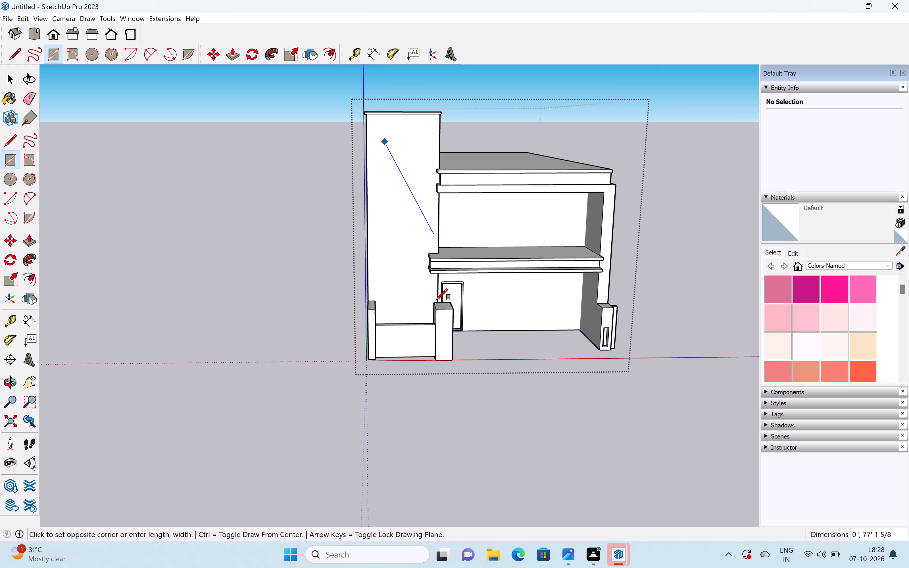
pyautogui.scroll(2, 425, 298)
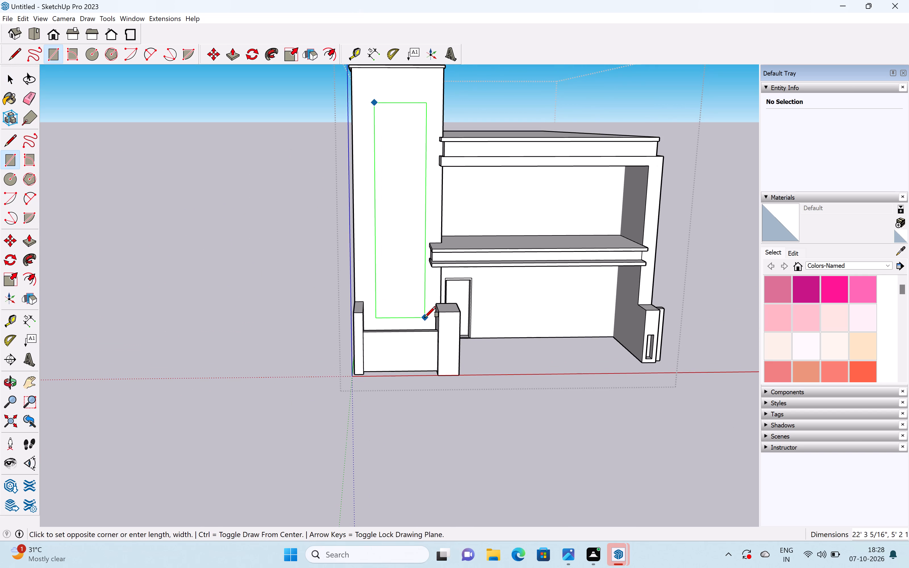
pyautogui.click(425, 318)
pyautogui.press('space')
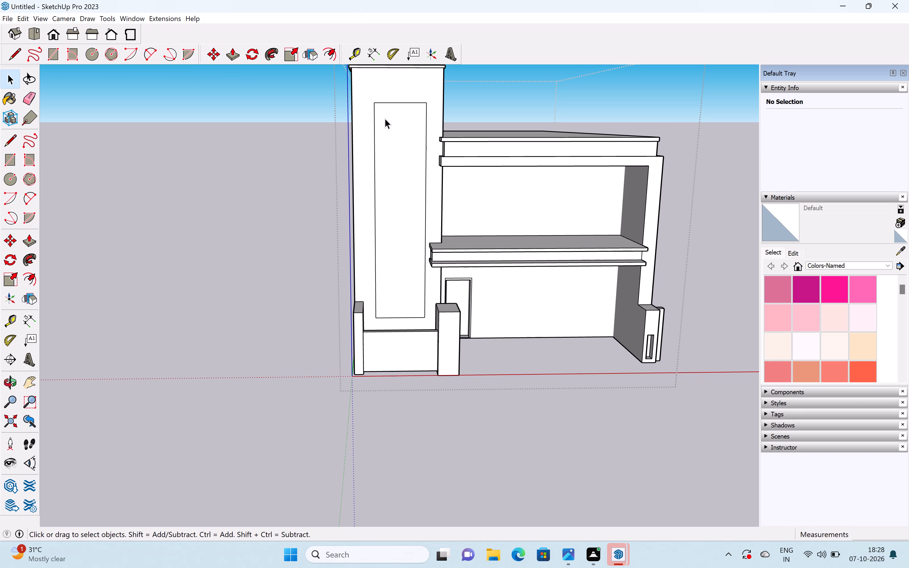
# Offset the outline of the tower's front rectangle inward about 1 ft.
pyautogui.click(330, 49)
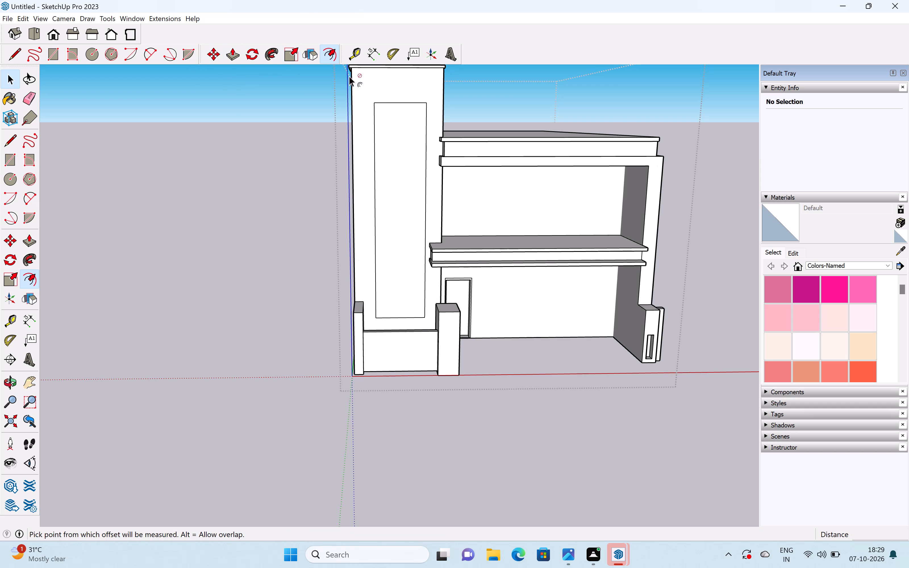
pyautogui.click(393, 108)
pyautogui.click(394, 113)
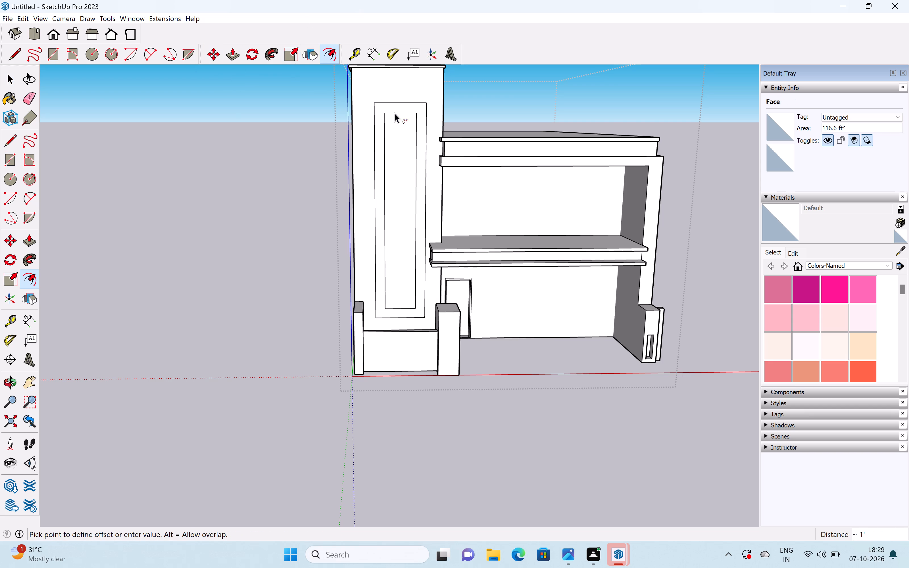
# Pull the border between the two rectangles on the tower's front face outward about 2' 8 1/8" as a projecting frame.
pyautogui.press('space')
pyautogui.scroll(3, 406, 130)
pyautogui.press('Escape')
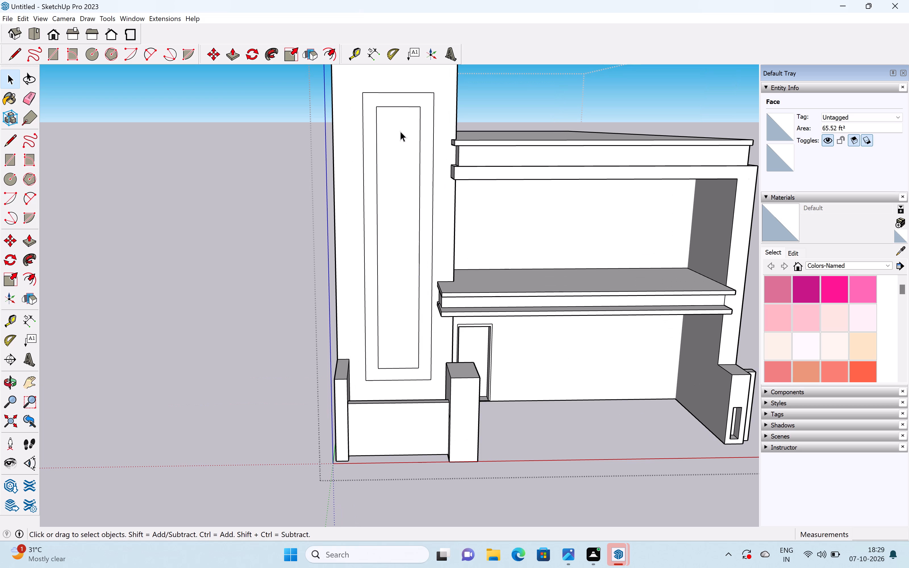
pyautogui.press('p')
pyautogui.press('space')
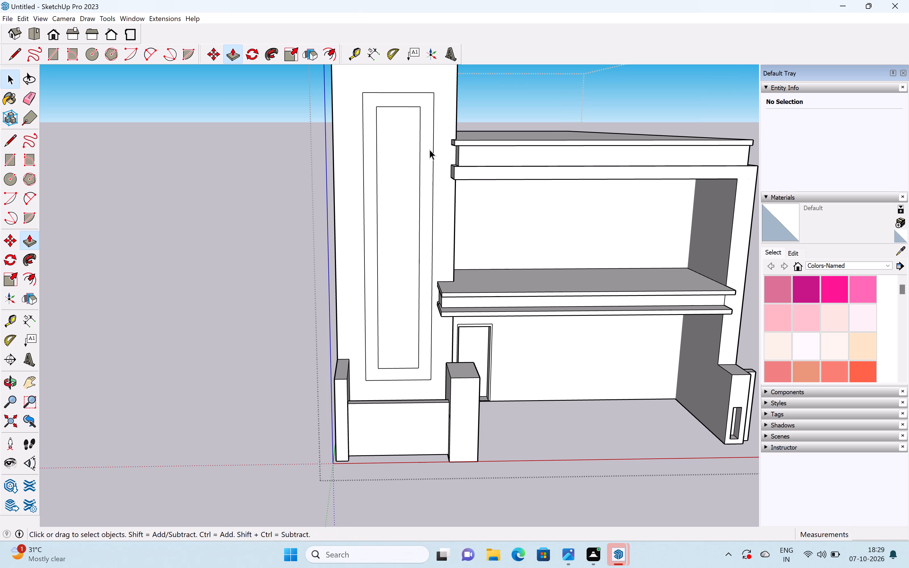
pyautogui.click(430, 149)
pyautogui.tripleClick(430, 150)
pyautogui.tripleClick(428, 155)
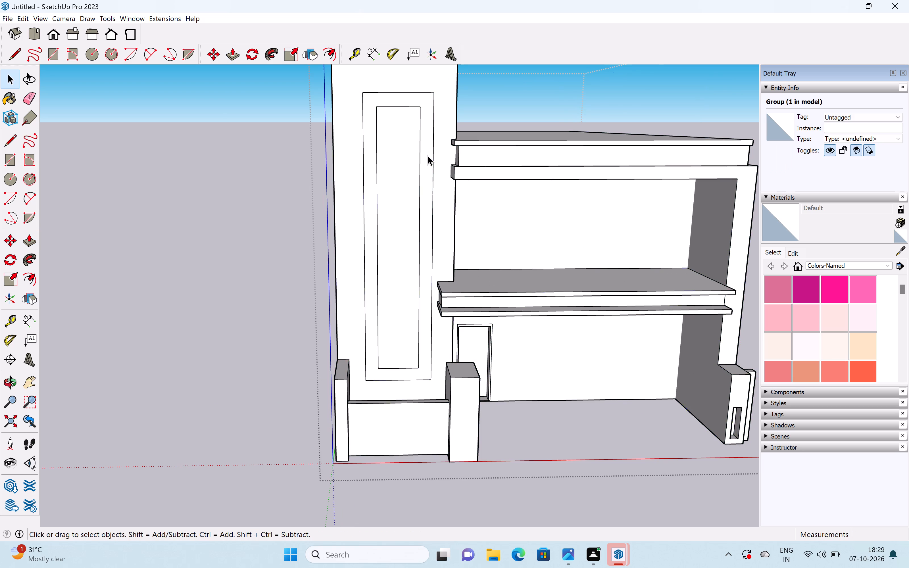
pyautogui.click(428, 155)
pyautogui.click(426, 169)
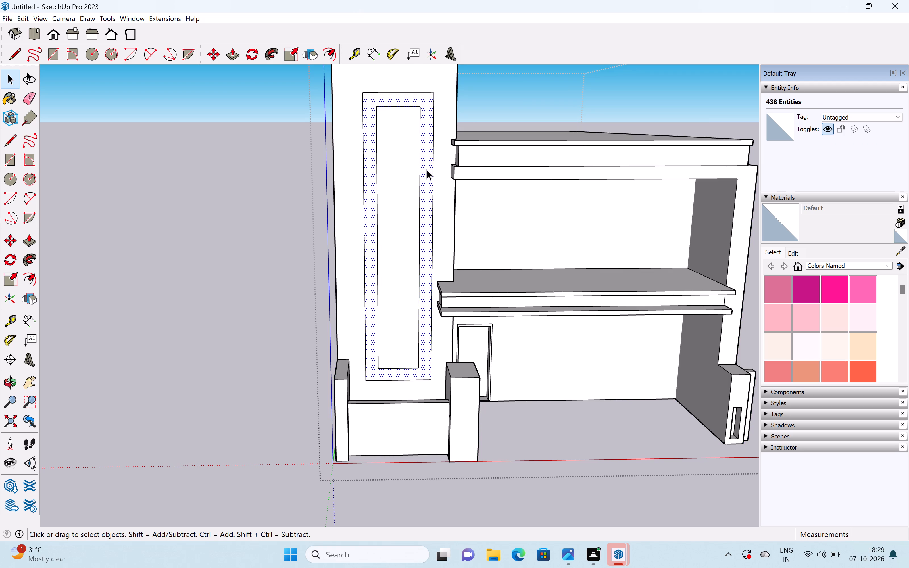
pyautogui.press('p')
pyautogui.moveTo(427, 170); pyautogui.dragTo(425, 176)
pyautogui.scroll(-4, 422, 176)
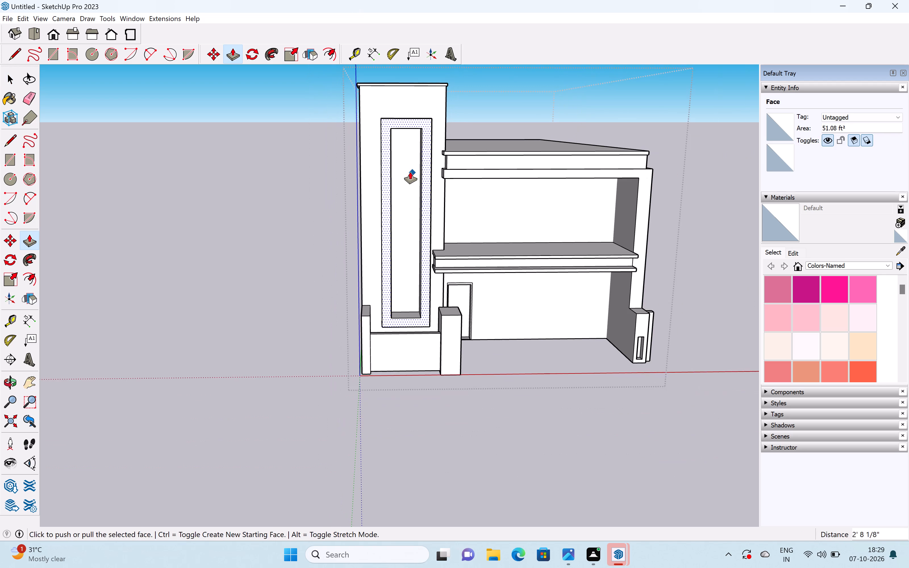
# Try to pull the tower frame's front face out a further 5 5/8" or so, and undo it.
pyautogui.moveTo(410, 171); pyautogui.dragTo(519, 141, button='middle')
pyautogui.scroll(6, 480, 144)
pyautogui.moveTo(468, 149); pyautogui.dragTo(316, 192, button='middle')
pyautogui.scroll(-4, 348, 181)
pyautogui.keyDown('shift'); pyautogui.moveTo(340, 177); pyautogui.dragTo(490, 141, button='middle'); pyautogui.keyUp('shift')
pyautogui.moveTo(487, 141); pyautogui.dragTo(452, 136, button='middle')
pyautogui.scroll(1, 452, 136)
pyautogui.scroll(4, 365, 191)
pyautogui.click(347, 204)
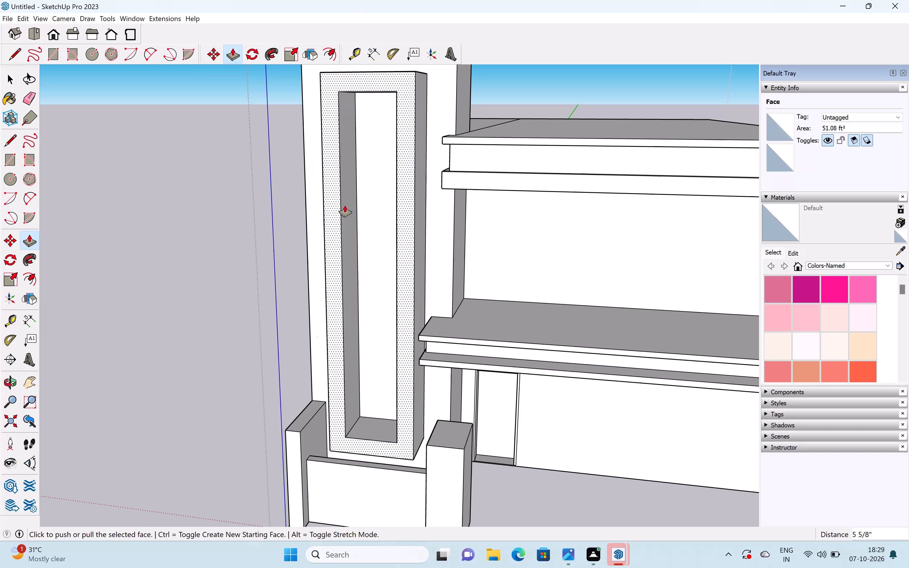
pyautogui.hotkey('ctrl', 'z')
# Push the tower frame's inner side face nearest the tower's outer edge about 4 5/8" outward to thin that upright.
pyautogui.press('space')
pyautogui.click(347, 209)
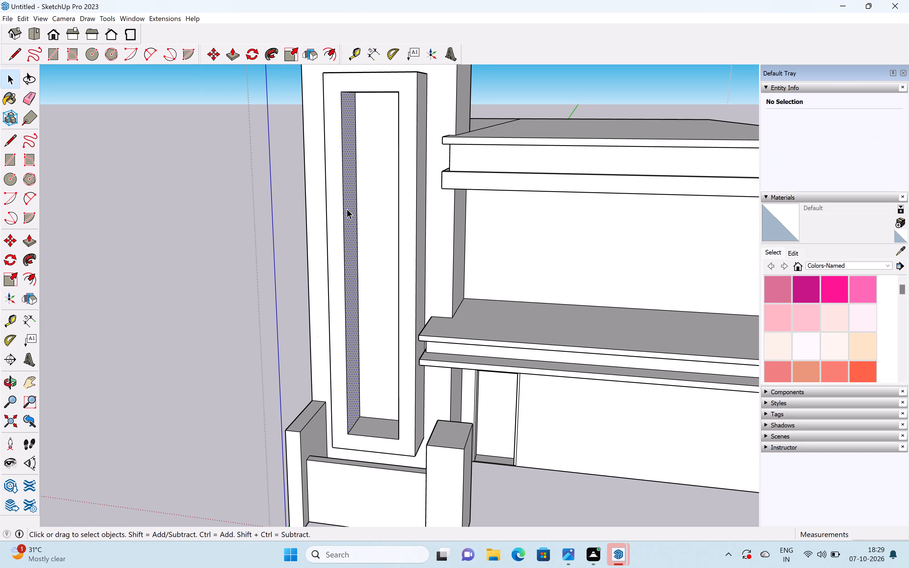
pyautogui.scroll(4, 348, 208)
pyautogui.press('p')
pyautogui.moveTo(350, 207); pyautogui.dragTo(341, 207)
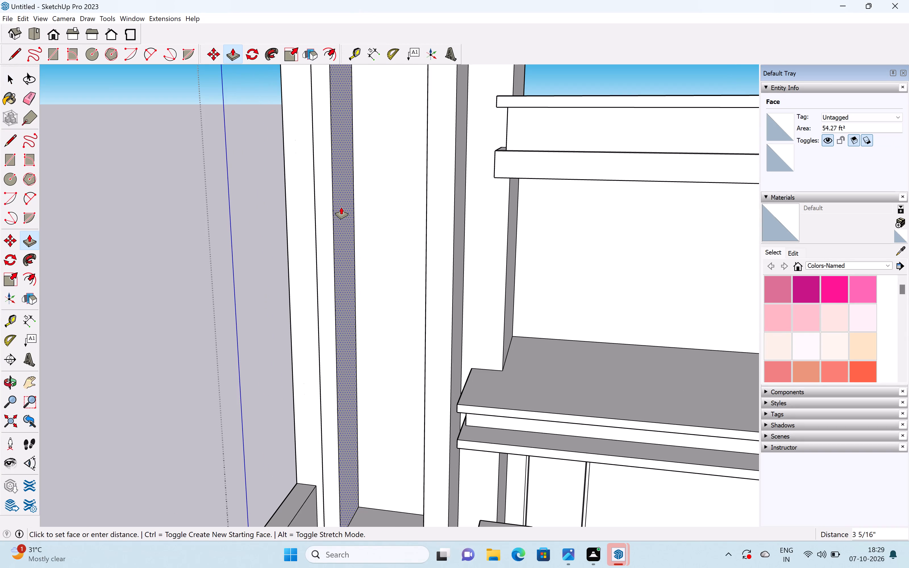
pyautogui.moveTo(341, 207); pyautogui.dragTo(340, 208)
pyautogui.scroll(-5, 345, 206)
# Push the tower frame's opposite inner side face about 3 11/16" outward to thin the upright nearest the house.
pyautogui.moveTo(358, 211); pyautogui.dragTo(555, 187, button='middle')
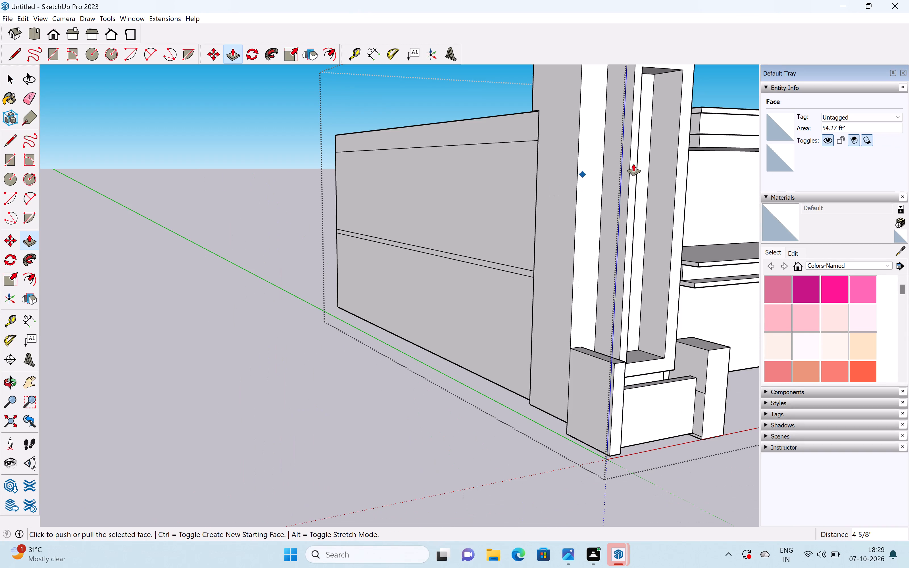
pyautogui.moveTo(662, 166); pyautogui.dragTo(668, 166)
pyautogui.hotkey('ctrl', 'z')
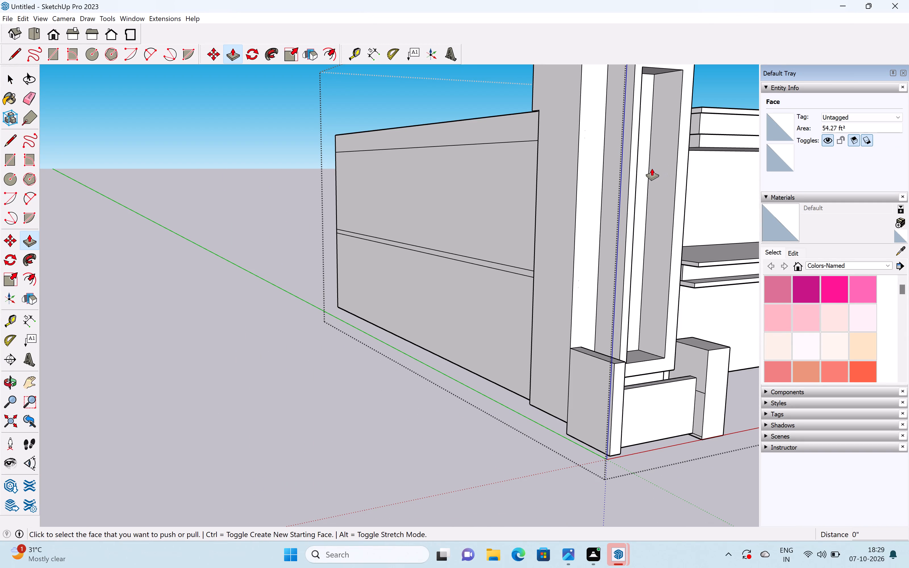
pyautogui.moveTo(655, 176); pyautogui.dragTo(658, 178)
pyautogui.moveTo(541, 177); pyautogui.dragTo(529, 177, button='middle')
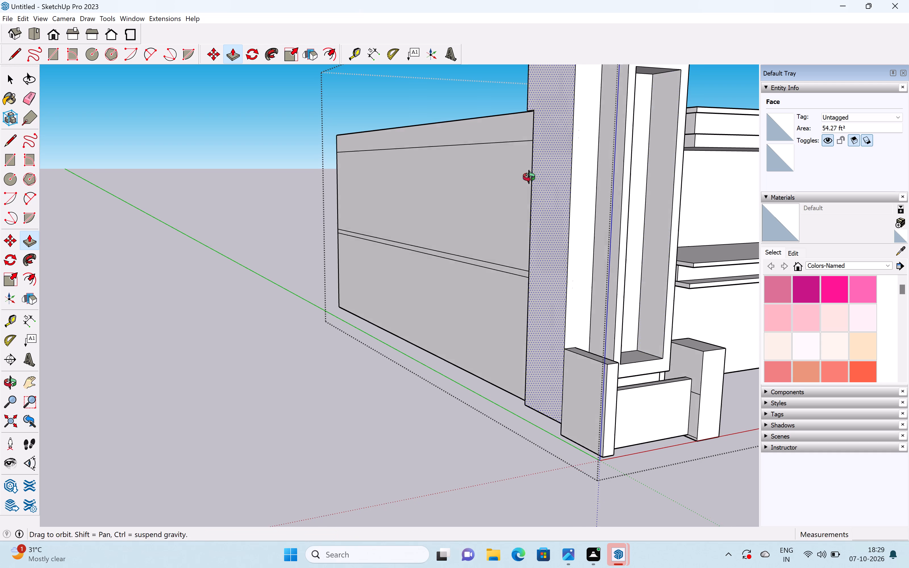
pyautogui.moveTo(529, 177); pyautogui.dragTo(478, 178, button='middle')
pyautogui.moveTo(617, 312); pyautogui.dragTo(458, 341, button='middle')
pyautogui.scroll(-3, 300, 417)
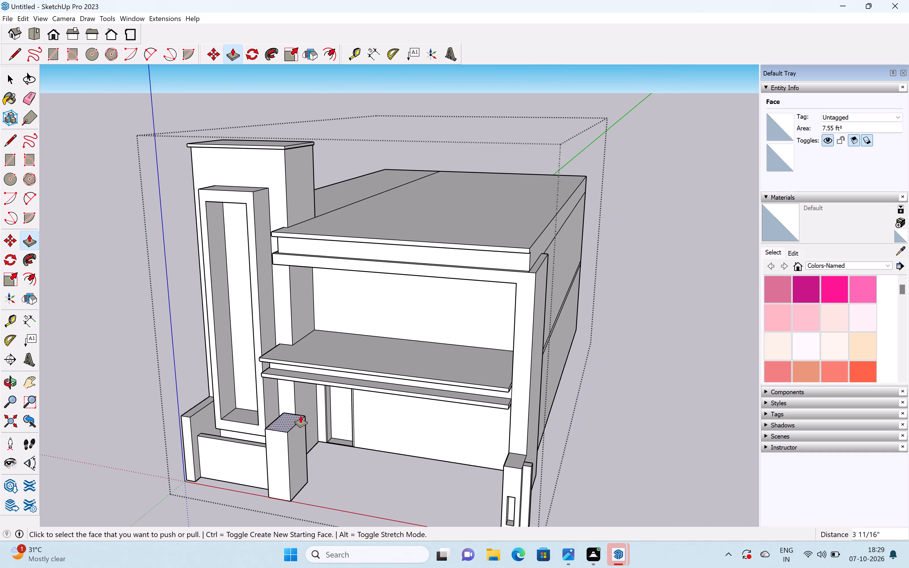
# Push the tower frame's inner bottom face down about 8" to thin the bottom bar.
pyautogui.keyDown('shift'); pyautogui.moveTo(301, 414); pyautogui.dragTo(390, 355, button='middle'); pyautogui.keyUp('shift')
pyautogui.scroll(4, 359, 375)
pyautogui.moveTo(339, 343); pyautogui.dragTo(336, 344)
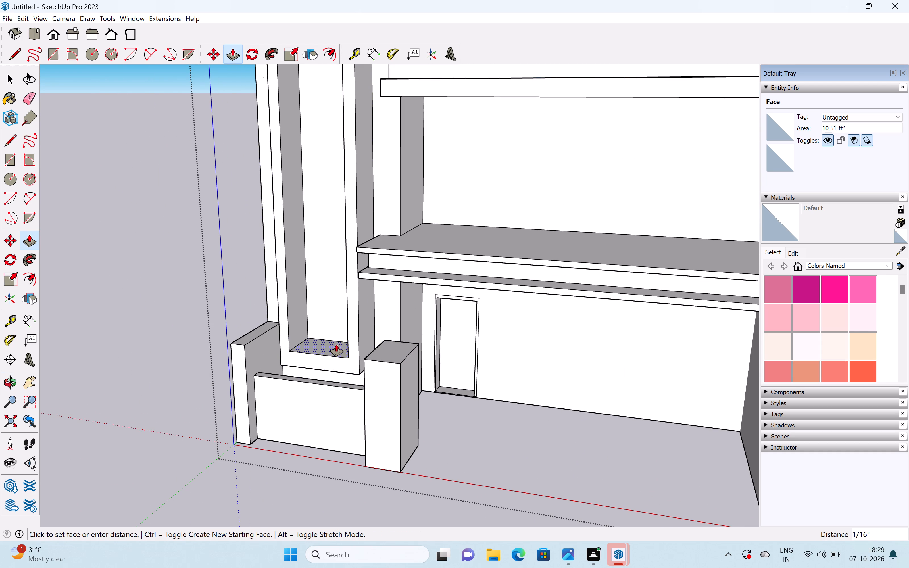
pyautogui.moveTo(336, 344); pyautogui.dragTo(338, 353)
# Examine the tower's projecting frame and the whole front elevation from below, the front and above.
pyautogui.moveTo(359, 356); pyautogui.dragTo(445, 239, button='middle')
pyautogui.scroll(-5, 445, 239)
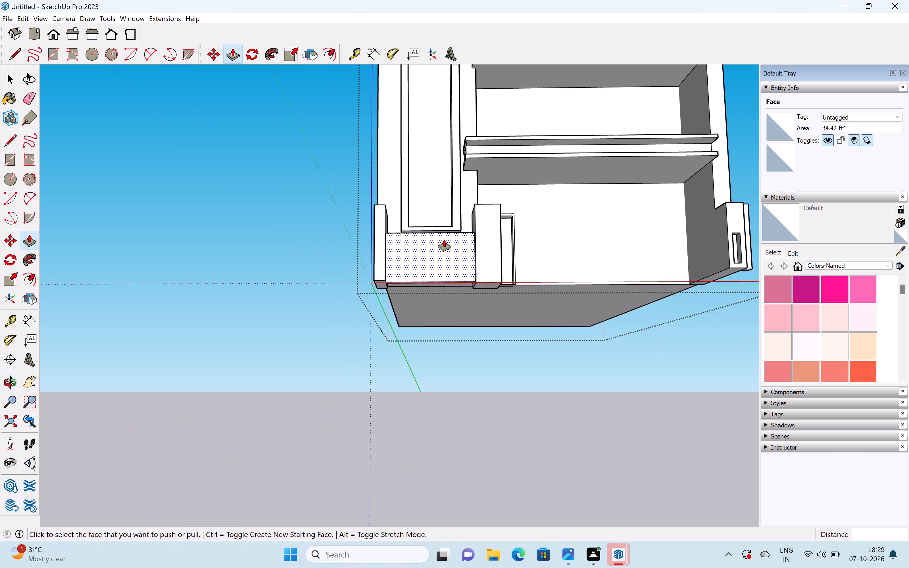
pyautogui.scroll(-2, 444, 239)
pyautogui.moveTo(442, 247); pyautogui.dragTo(433, 299, button='middle')
pyautogui.scroll(-4, 463, 250)
pyautogui.keyDown('shift'); pyautogui.moveTo(460, 248); pyautogui.dragTo(438, 329, button='middle'); pyautogui.keyUp('shift')
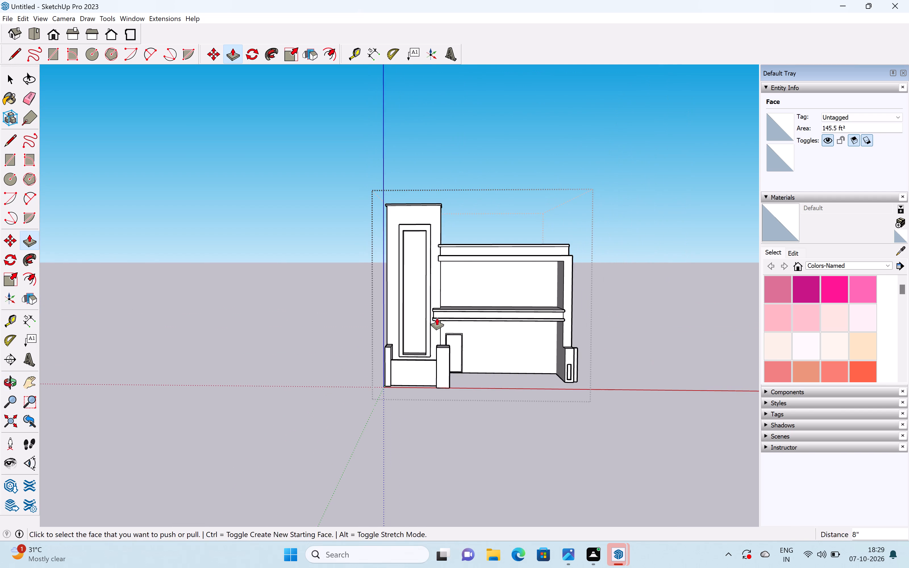
pyautogui.moveTo(437, 318); pyautogui.dragTo(459, 310, button='middle')
pyautogui.scroll(1, 459, 310)
pyautogui.scroll(5, 443, 278)
pyautogui.press('space')
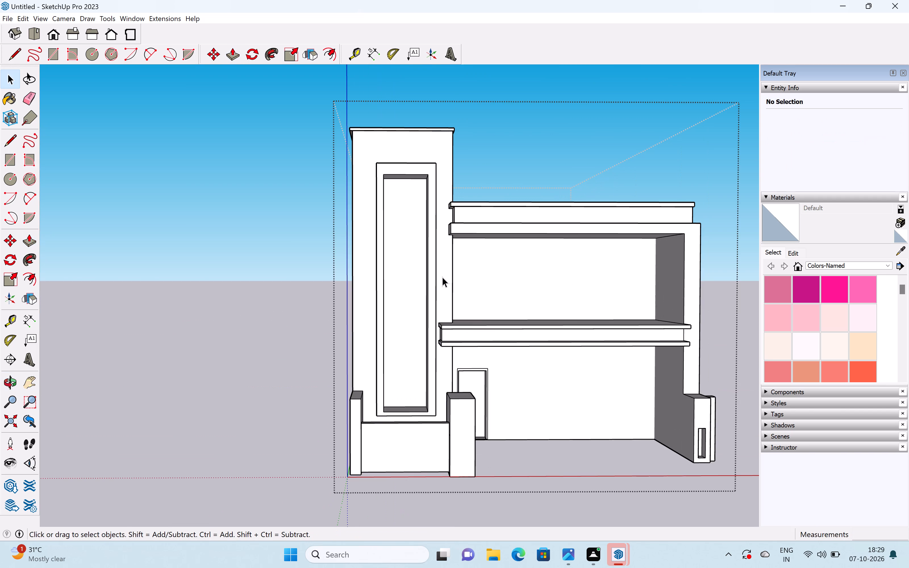
pyautogui.scroll(-5, 442, 277)
pyautogui.keyDown('shift'); pyautogui.moveTo(442, 276); pyautogui.dragTo(395, 292, button='middle'); pyautogui.keyUp('shift')
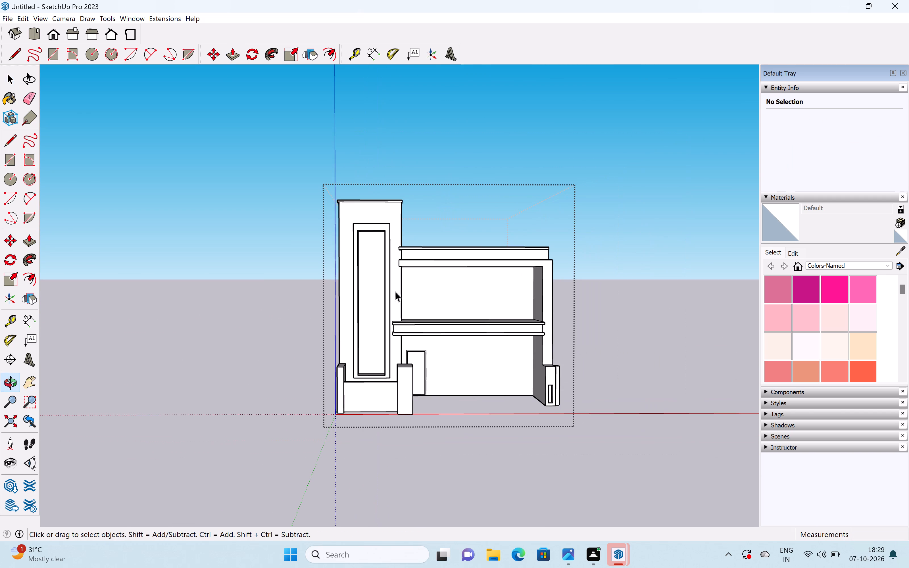
pyautogui.moveTo(426, 270); pyautogui.dragTo(411, 279, button='middle')
pyautogui.keyDown('shift'); pyautogui.moveTo(401, 236); pyautogui.dragTo(399, 292, button='middle'); pyautogui.keyUp('shift')
pyautogui.scroll(9, 389, 286)
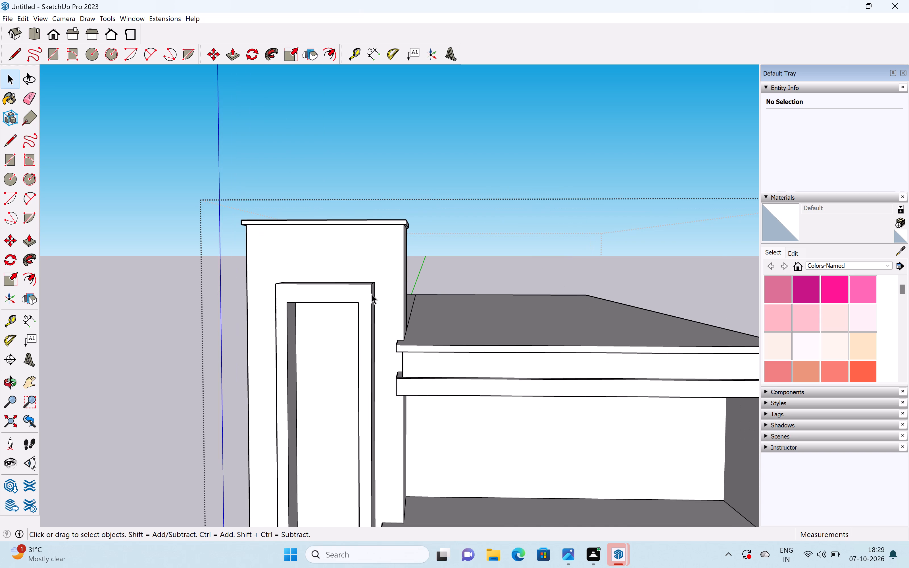
pyautogui.scroll(-10, 371, 294)
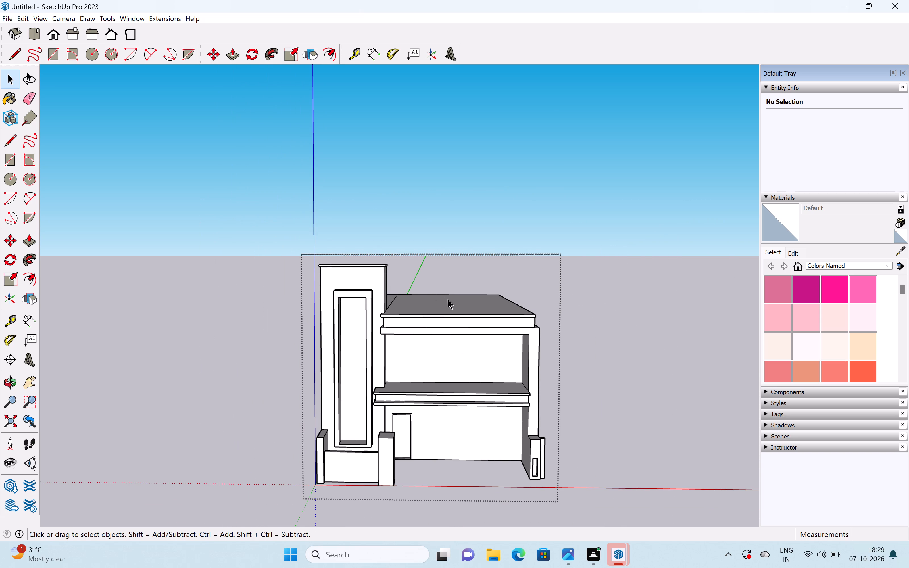
# Draw a rectangle about 3' 2 5/8" by 1' 9 9/16" on the roof at its front outer corner, away from the tower.
pyautogui.moveTo(530, 320); pyautogui.dragTo(402, 326, button='middle')
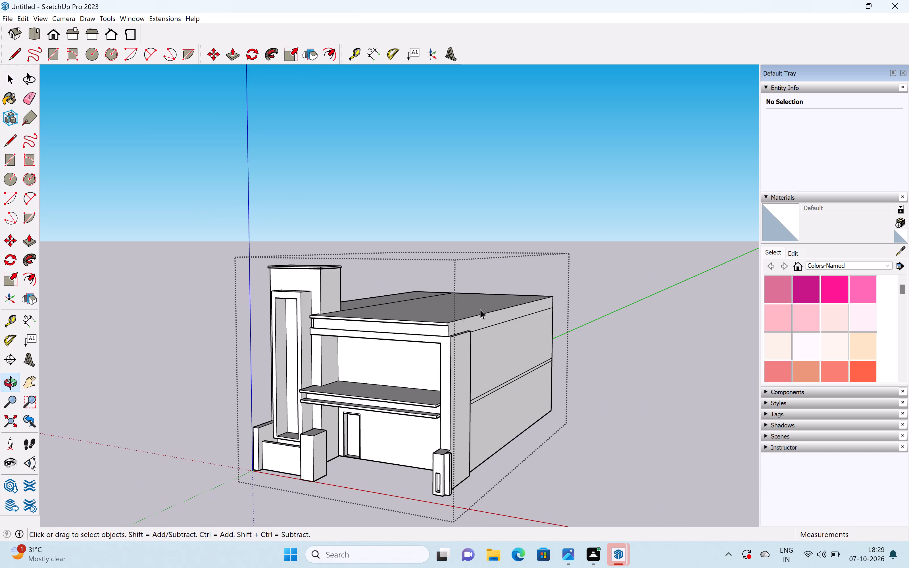
pyautogui.moveTo(478, 308); pyautogui.dragTo(418, 318, button='middle')
pyautogui.scroll(11, 400, 341)
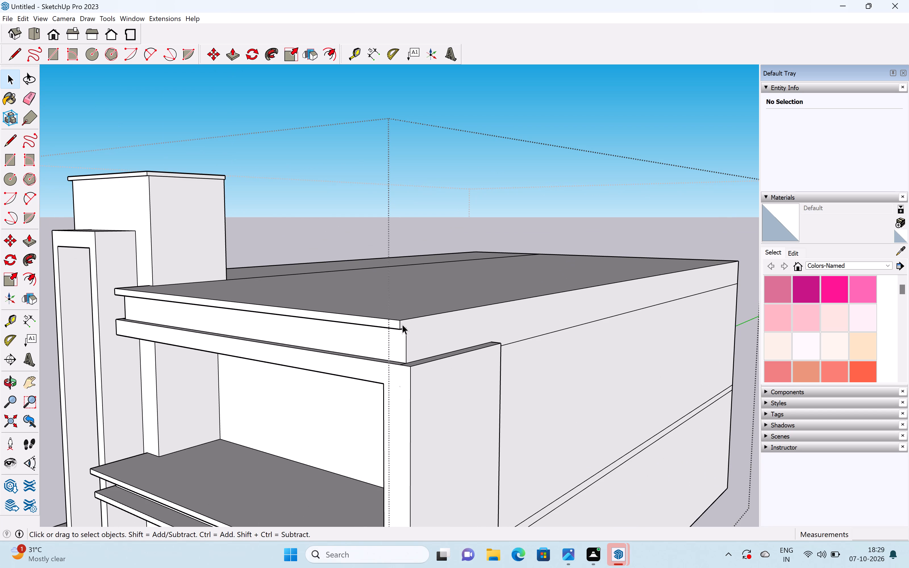
pyautogui.scroll(5, 402, 324)
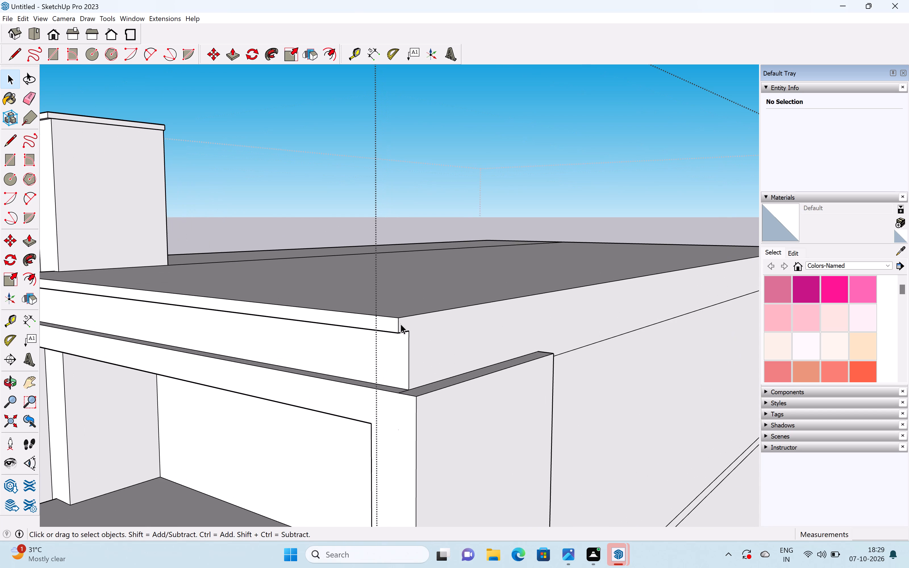
pyautogui.press('r')
pyautogui.moveTo(394, 312); pyautogui.dragTo(386, 347, button='middle')
pyautogui.click(397, 320)
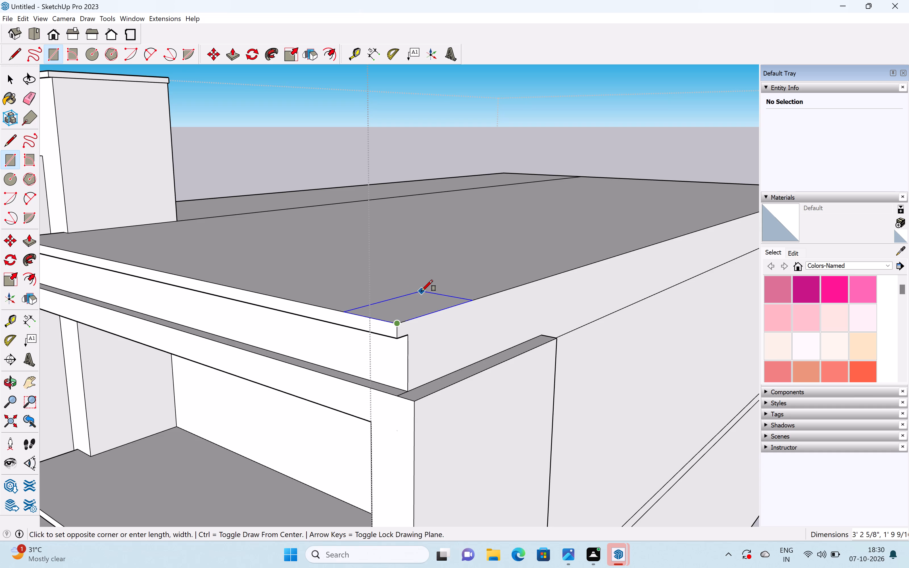
pyautogui.click(422, 291)
pyautogui.press('space')
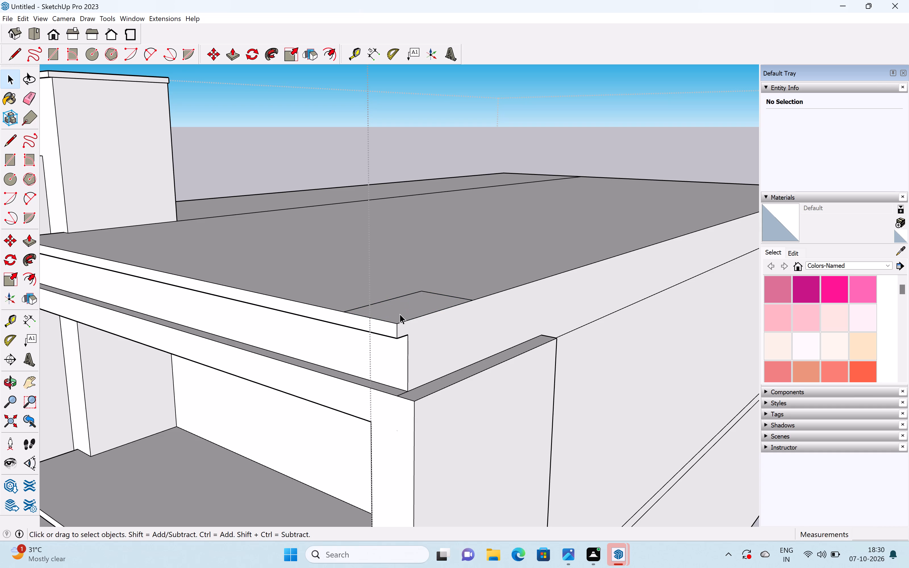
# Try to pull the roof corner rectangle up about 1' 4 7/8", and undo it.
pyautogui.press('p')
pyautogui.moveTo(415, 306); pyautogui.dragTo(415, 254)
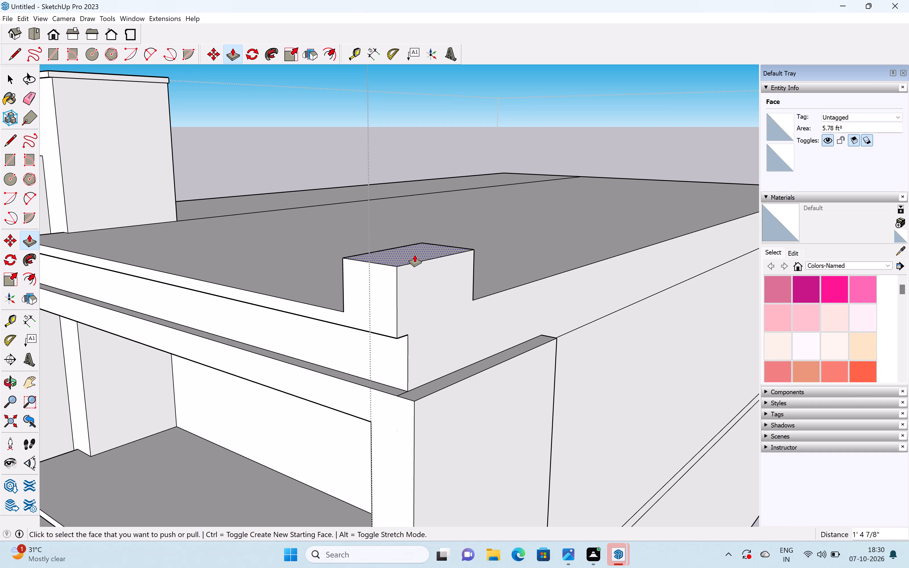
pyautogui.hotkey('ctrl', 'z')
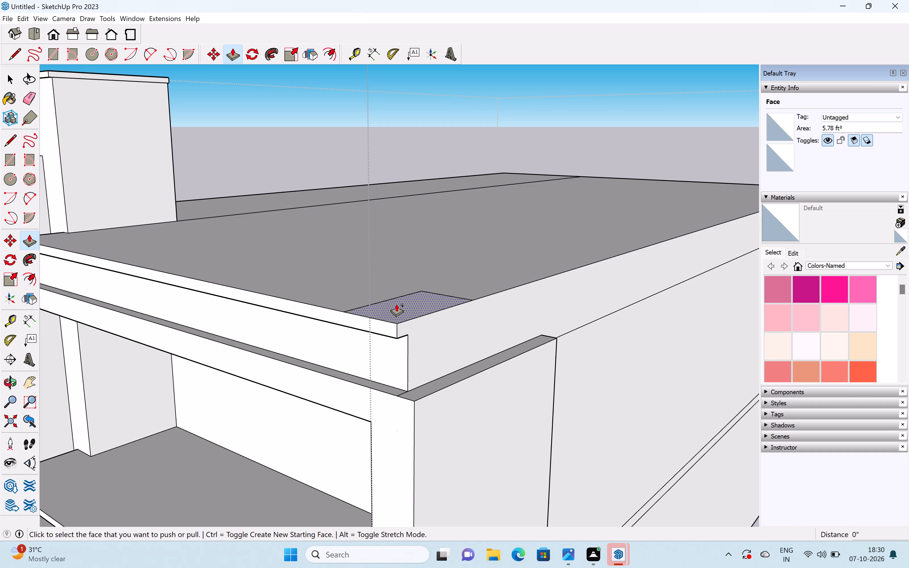
# Pull the roof corner rectangle up 3' to form a parapet block.
pyautogui.click(395, 306)
pyautogui.write("3'")
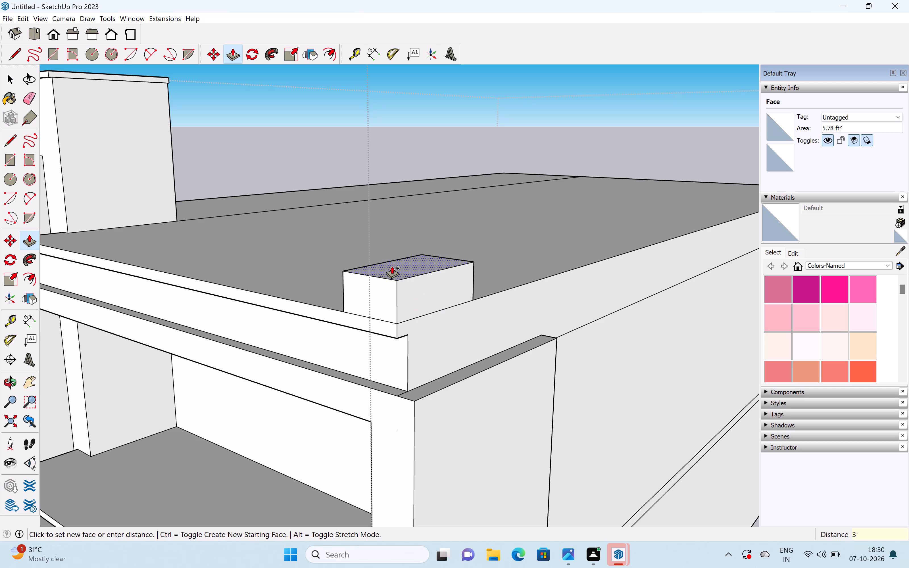
pyautogui.press('Return')
pyautogui.scroll(-5, 406, 270)
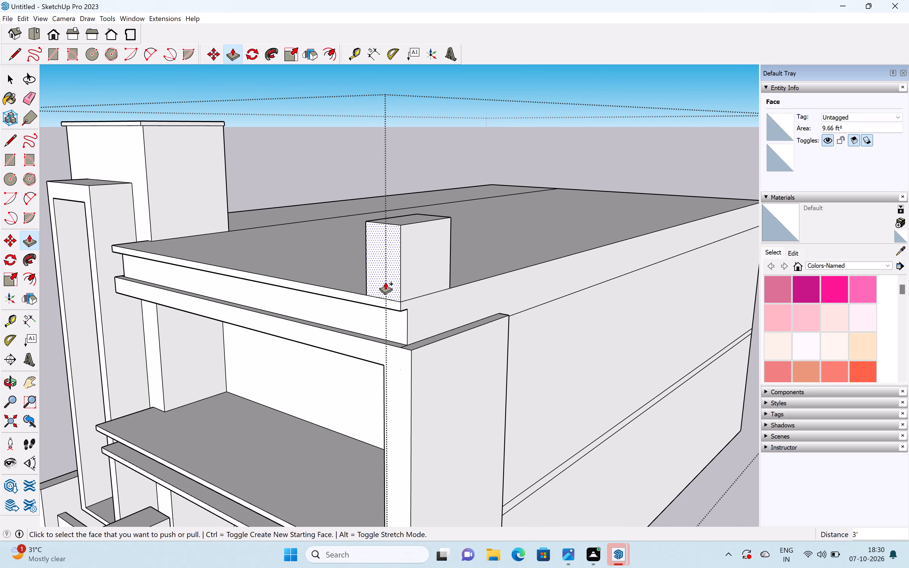
# Push the parapet block's tower-facing side about 1' 3/8" toward the roof's outer edge to thin it.
pyautogui.moveTo(335, 295); pyautogui.dragTo(640, 264, button='middle')
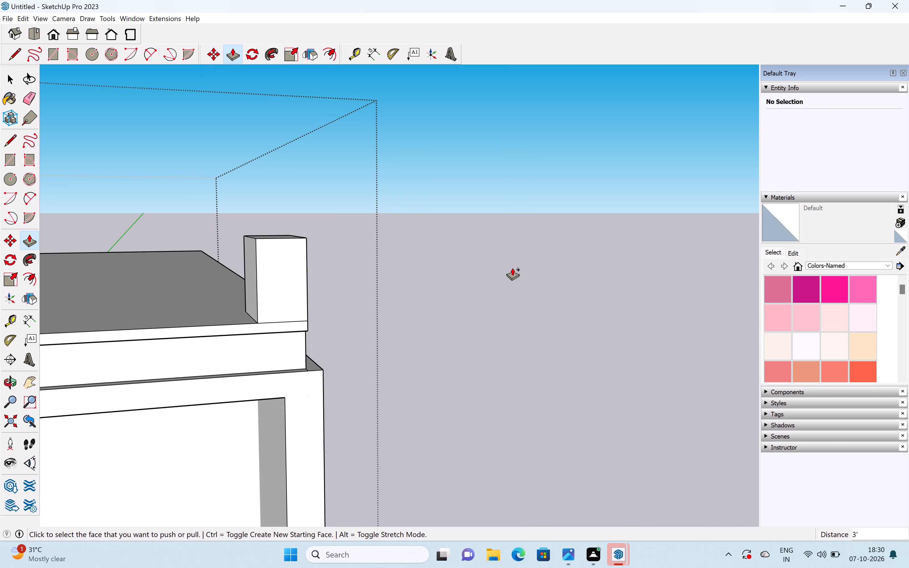
pyautogui.press('space')
pyautogui.scroll(-3, 511, 268)
pyautogui.keyDown('shift'); pyautogui.moveTo(463, 280); pyautogui.dragTo(554, 262, button='middle'); pyautogui.keyUp('shift')
pyautogui.scroll(1, 439, 271)
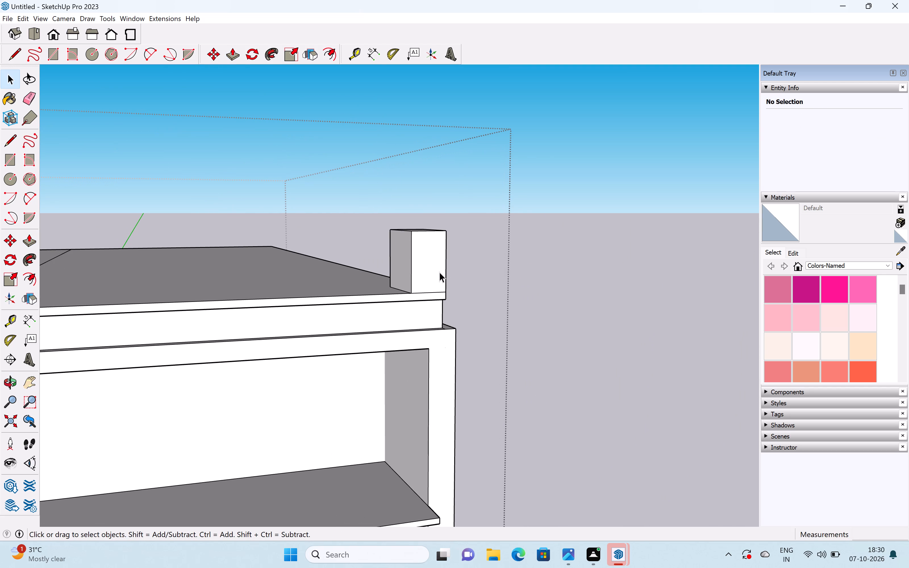
pyautogui.press('p')
pyautogui.scroll(4, 430, 271)
pyautogui.moveTo(389, 269); pyautogui.dragTo(419, 279)
# Extend the parapet block's rear face about 16' 11 9/16" toward the back along the roof's side edge.
pyautogui.scroll(-2, 499, 259)
pyautogui.scroll(1, 499, 258)
pyautogui.scroll(-3, 499, 258)
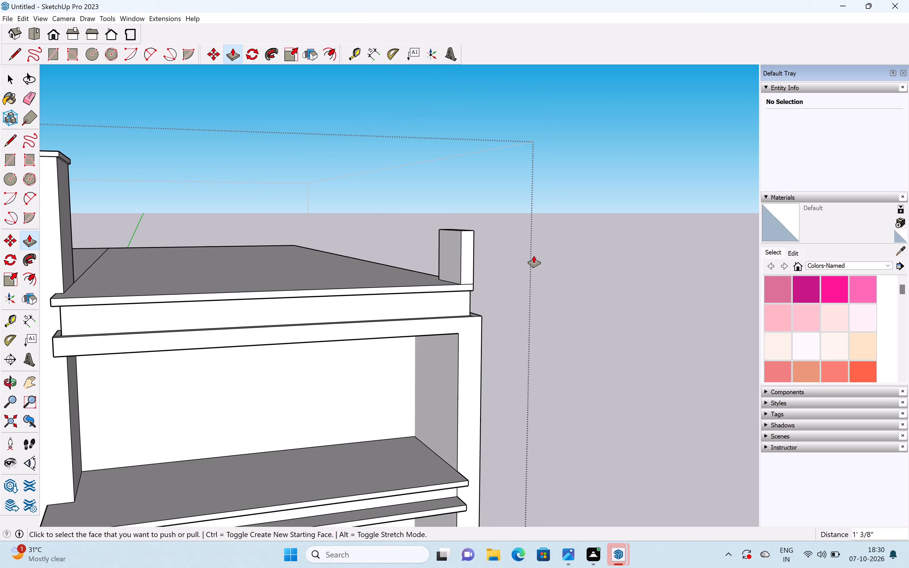
pyautogui.moveTo(534, 256); pyautogui.dragTo(291, 312, button='middle')
pyautogui.scroll(1, 282, 312)
pyautogui.moveTo(594, 231); pyautogui.dragTo(291, 279, button='middle')
pyautogui.scroll(-6, 379, 264)
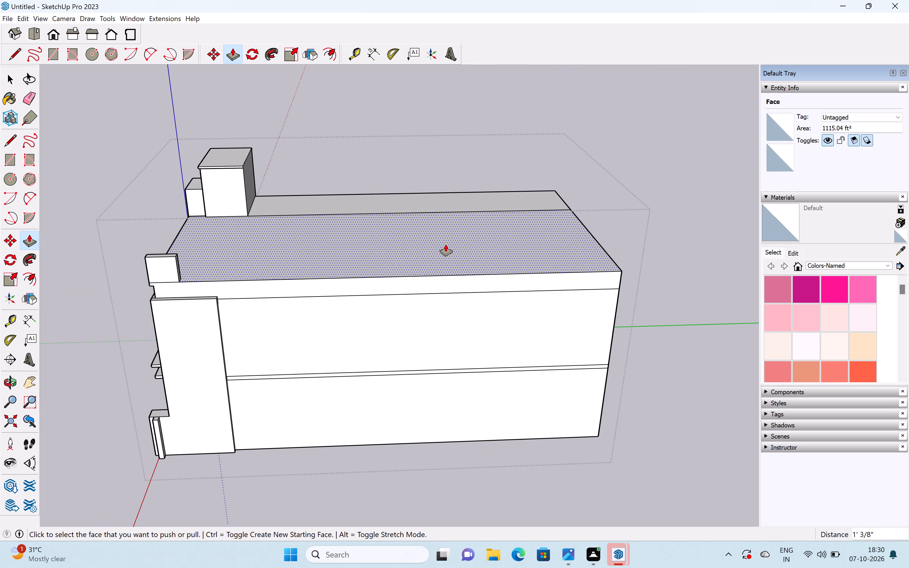
pyautogui.keyDown('shift'); pyautogui.moveTo(395, 255); pyautogui.dragTo(437, 225, button='middle'); pyautogui.keyUp('shift')
pyautogui.moveTo(454, 230); pyautogui.dragTo(353, 258, button='middle')
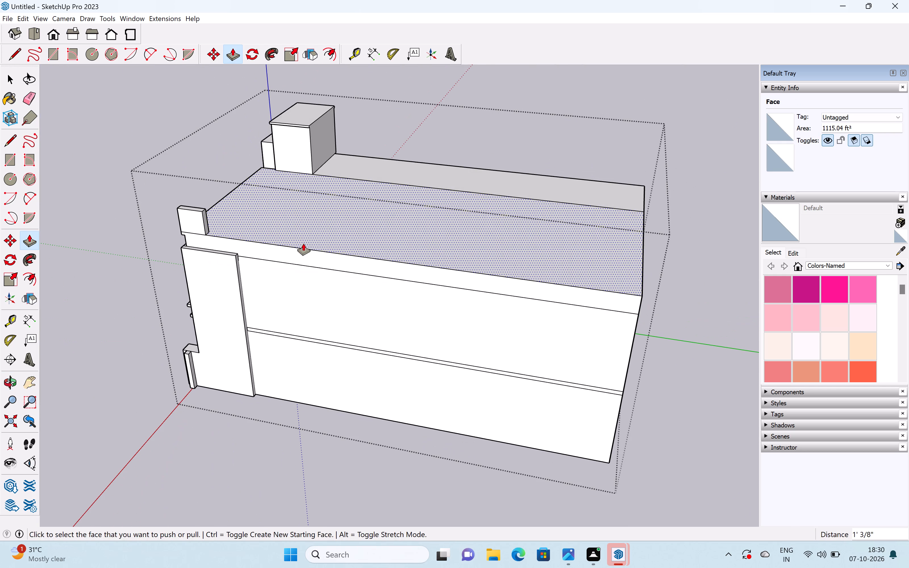
pyautogui.keyDown('shift'); pyautogui.moveTo(303, 243); pyautogui.dragTo(424, 202, button='middle'); pyautogui.keyUp('shift')
pyautogui.scroll(5, 339, 182)
pyautogui.moveTo(316, 186); pyautogui.dragTo(525, 223)
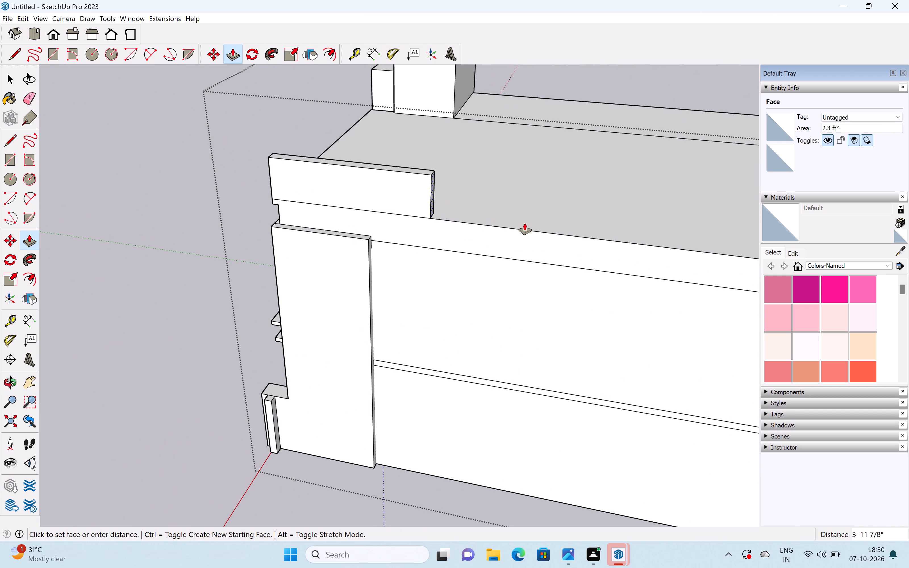
pyautogui.moveTo(525, 223); pyautogui.dragTo(570, 234)
pyautogui.scroll(-6, 576, 231)
pyautogui.keyDown('shift'); pyautogui.moveTo(577, 234); pyautogui.dragTo(316, 179, button='middle'); pyautogui.keyUp('shift')
pyautogui.scroll(4, 318, 178)
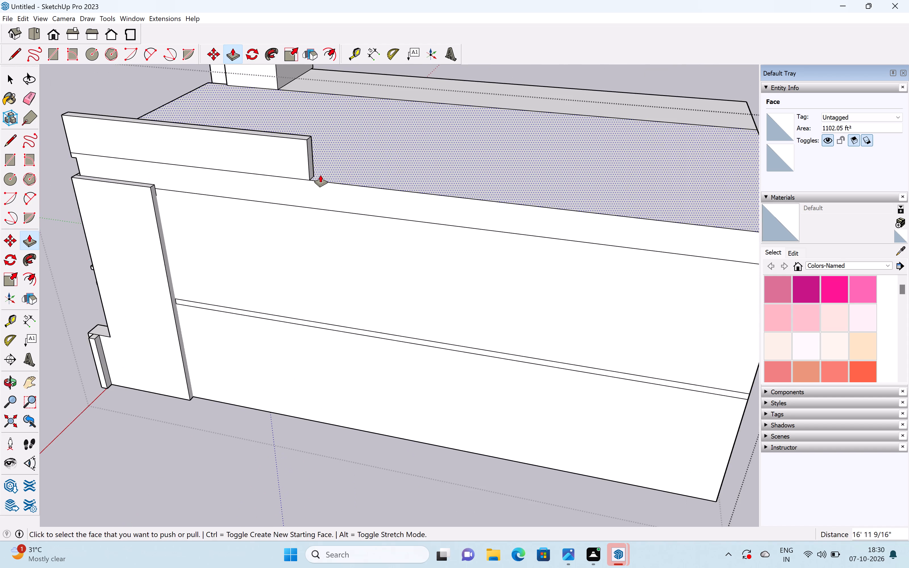
# Extend the side parapet's rear end about 2' 3 1/16" and a further 32' 1 13/16" to the roof's back corner.
pyautogui.moveTo(319, 175); pyautogui.dragTo(276, 188, button='middle')
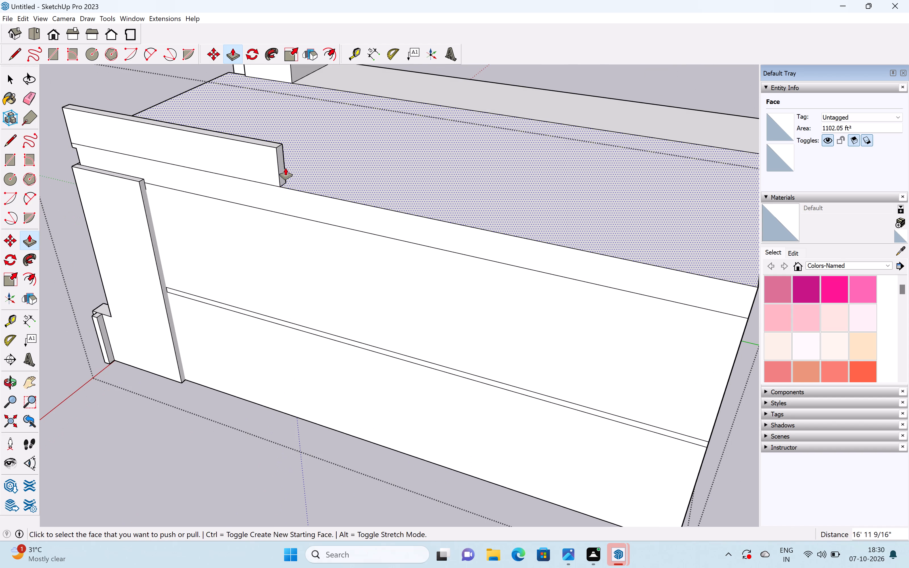
pyautogui.moveTo(282, 171); pyautogui.dragTo(429, 225)
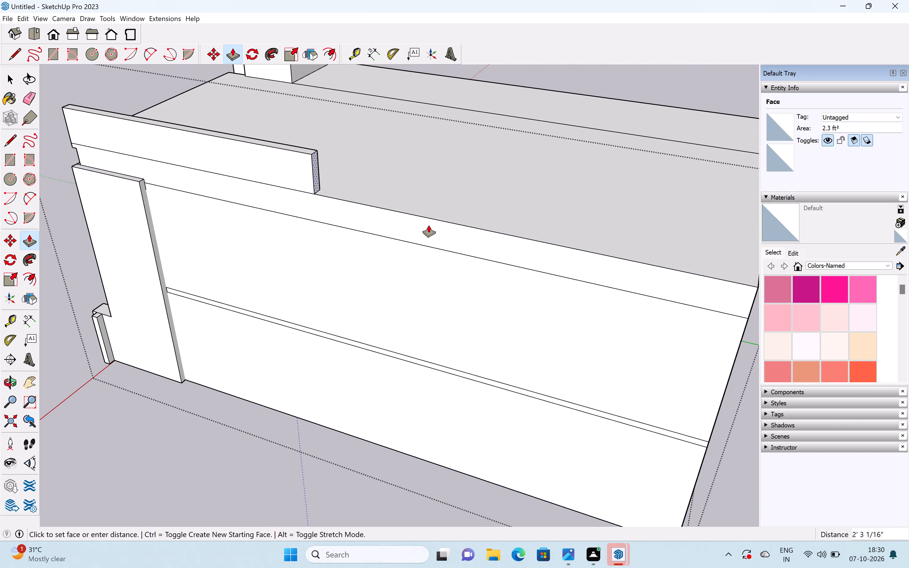
pyautogui.moveTo(429, 225); pyautogui.dragTo(754, 307)
pyautogui.scroll(-2, 685, 291)
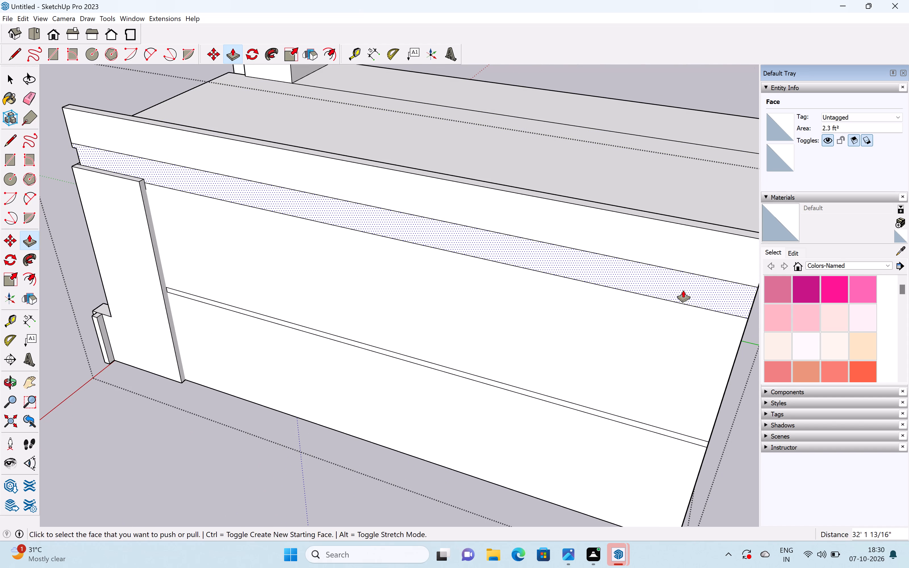
pyautogui.scroll(-3, 683, 290)
pyautogui.moveTo(672, 284); pyautogui.dragTo(288, 245, button='middle')
pyautogui.press('space')
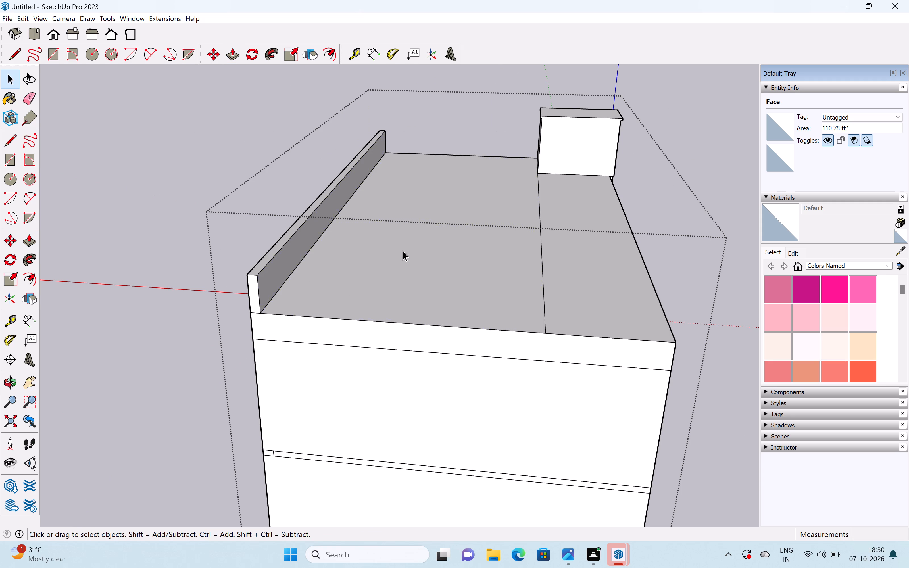
# Draw a 3' vertical line on the side parapet's inner face near the back corner to mark off a narrow end strip.
pyautogui.scroll(-4, 406, 248)
pyautogui.moveTo(405, 250); pyautogui.dragTo(316, 249, button='middle')
pyautogui.scroll(6, 254, 265)
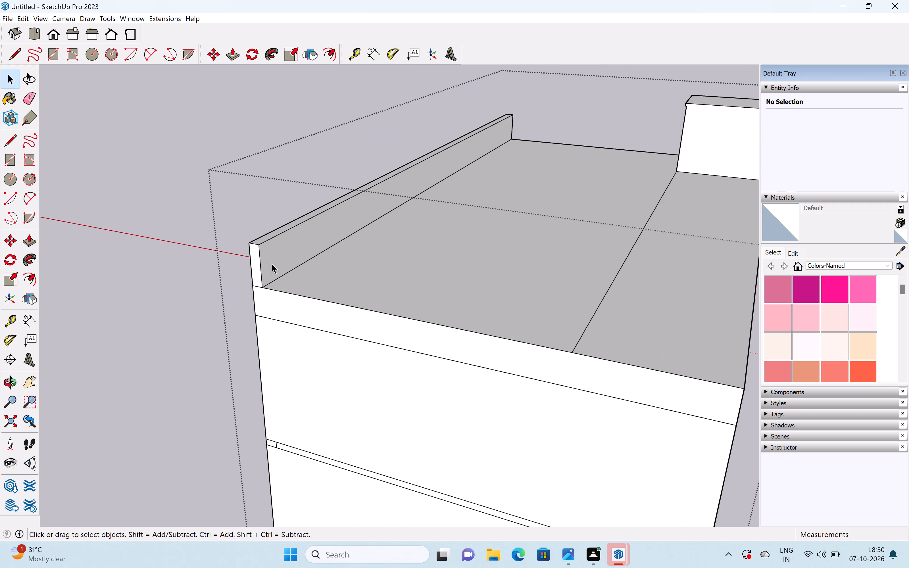
pyautogui.press('l')
pyautogui.scroll(5, 261, 262)
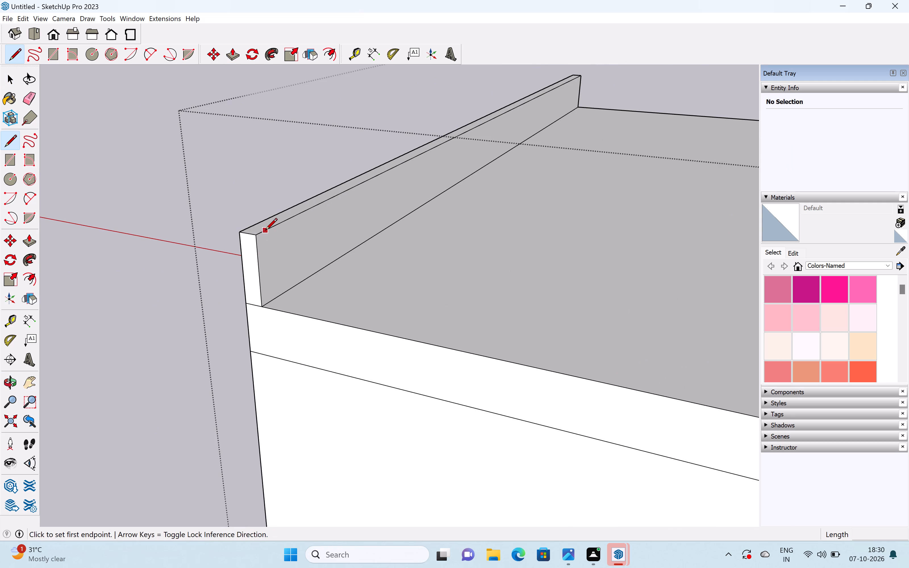
pyautogui.click(265, 231)
pyautogui.click(274, 302)
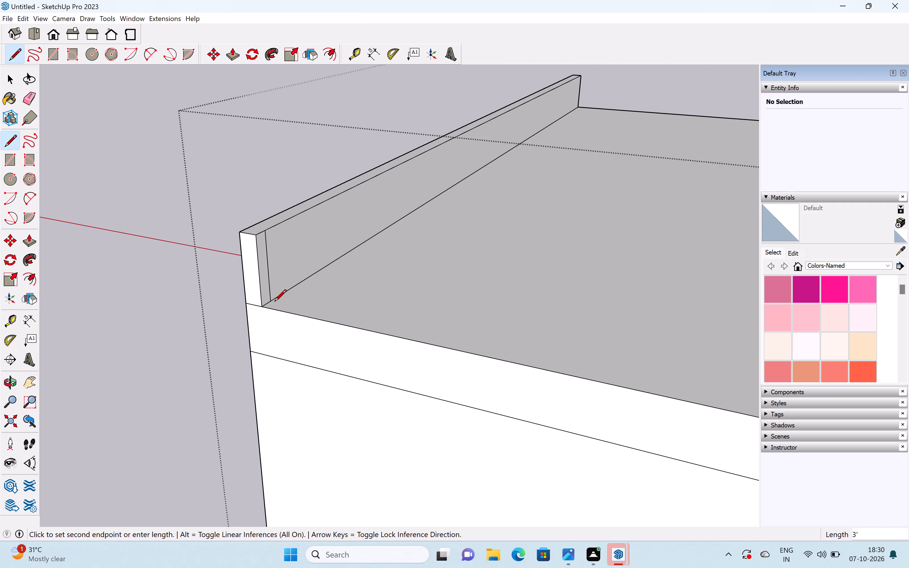
pyautogui.press('space')
# Pull the end strip along the roof's back edge about 11' 7 7/16", plus about 8' 11 7/16" up to the roof's dividing line.
pyautogui.press('p')
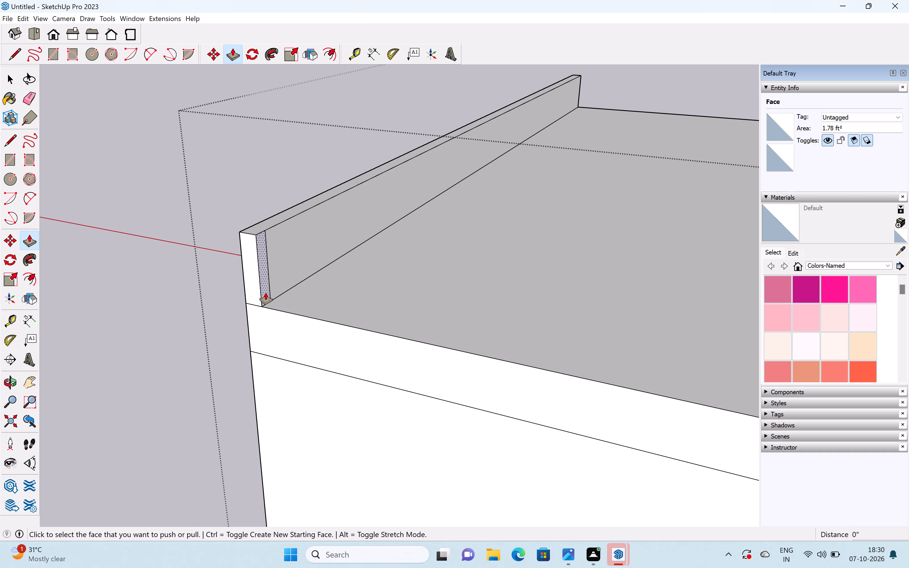
pyautogui.moveTo(266, 292); pyautogui.dragTo(560, 316)
pyautogui.scroll(-7, 566, 312)
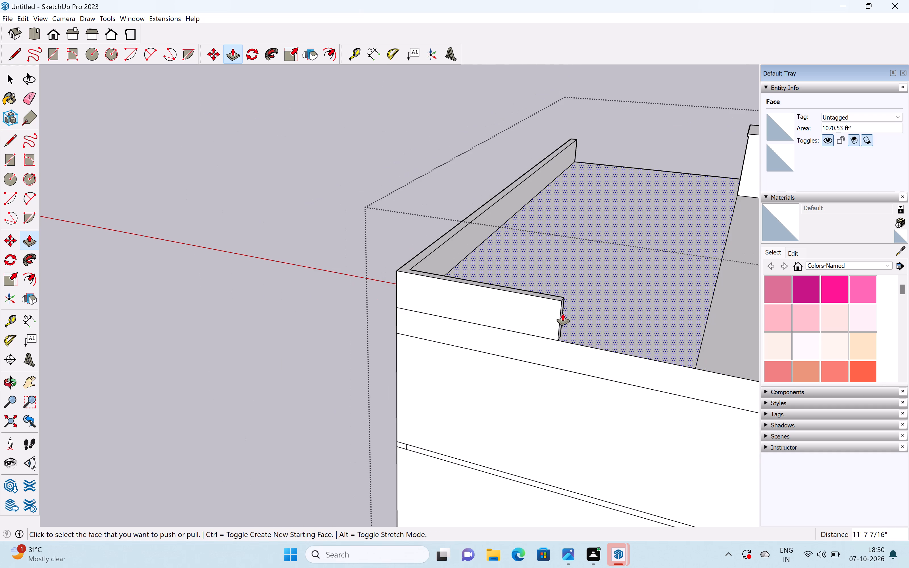
pyautogui.moveTo(562, 313); pyautogui.dragTo(383, 300, button='middle')
pyautogui.moveTo(328, 325); pyautogui.dragTo(428, 441)
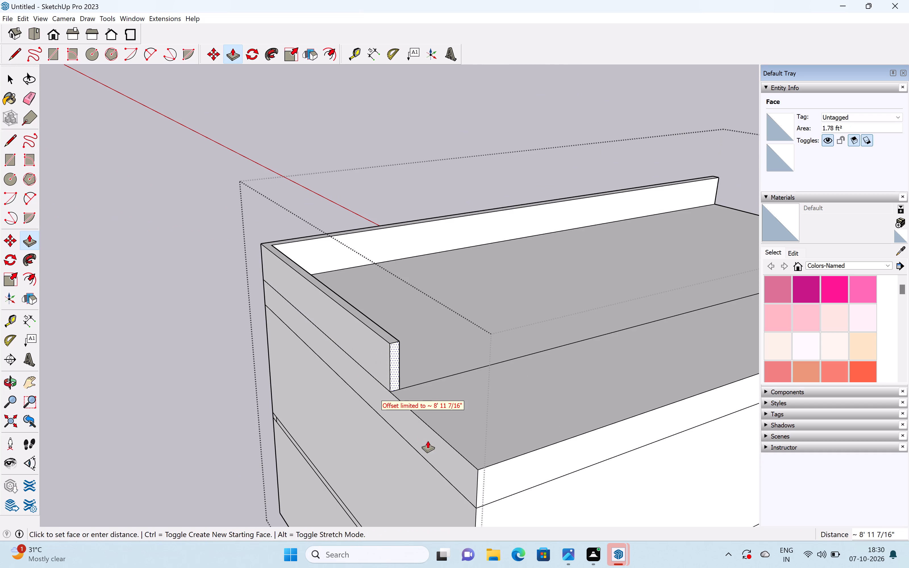
pyautogui.moveTo(428, 441); pyautogui.dragTo(491, 470)
pyautogui.scroll(2, 417, 392)
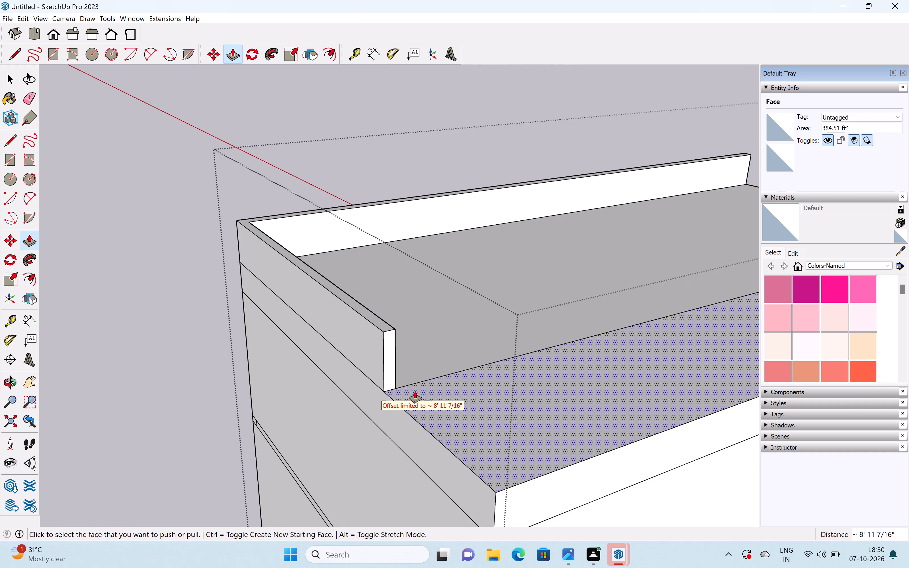
pyautogui.scroll(-5, 414, 391)
pyautogui.press('space')
# Erase the dividing line across the roof surface.
pyautogui.scroll(4, 494, 374)
pyautogui.scroll(-10, 494, 373)
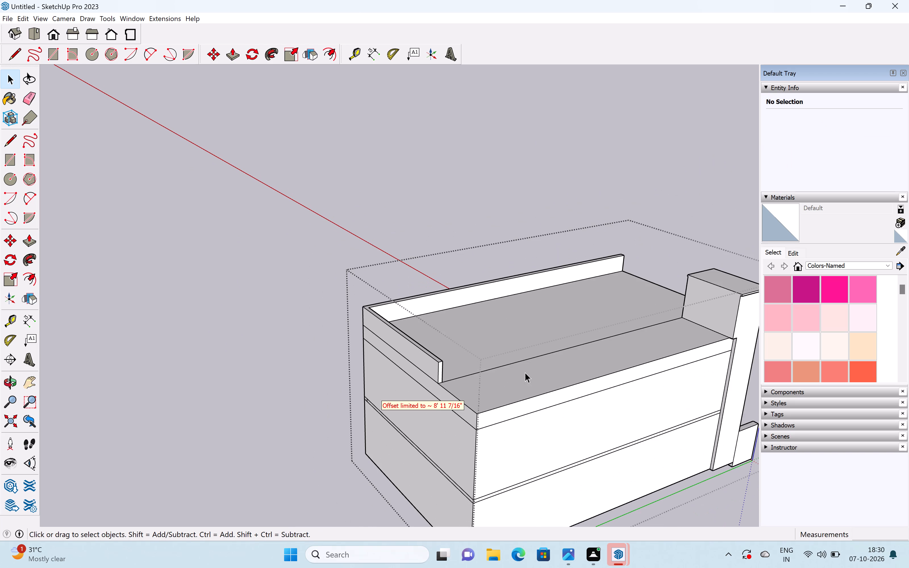
pyautogui.press('e')
pyautogui.moveTo(545, 350); pyautogui.dragTo(544, 363)
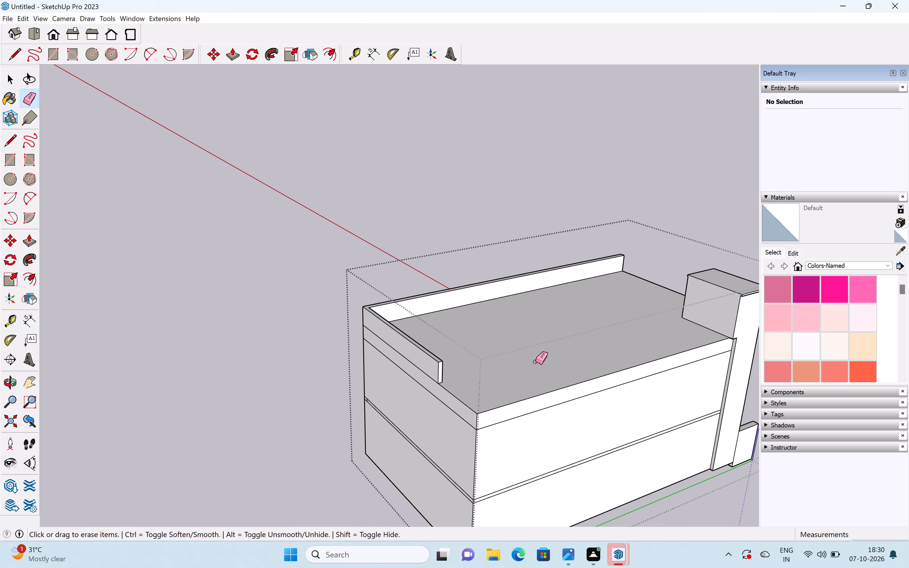
pyautogui.press('space')
# Extend the back parapet's end face about 8' 7 15/16" to the roof's tower-side back corner.
pyautogui.scroll(5, 433, 371)
pyautogui.press('p')
pyautogui.moveTo(446, 376); pyautogui.dragTo(518, 450)
# Draw a vertical line on the back parapet's inner face near the tower-side back corner to mark off a narrow end strip.
pyautogui.scroll(-1, 528, 425)
pyautogui.moveTo(523, 422); pyautogui.dragTo(312, 377, button='middle')
pyautogui.scroll(1, 311, 377)
pyautogui.scroll(-3, 317, 377)
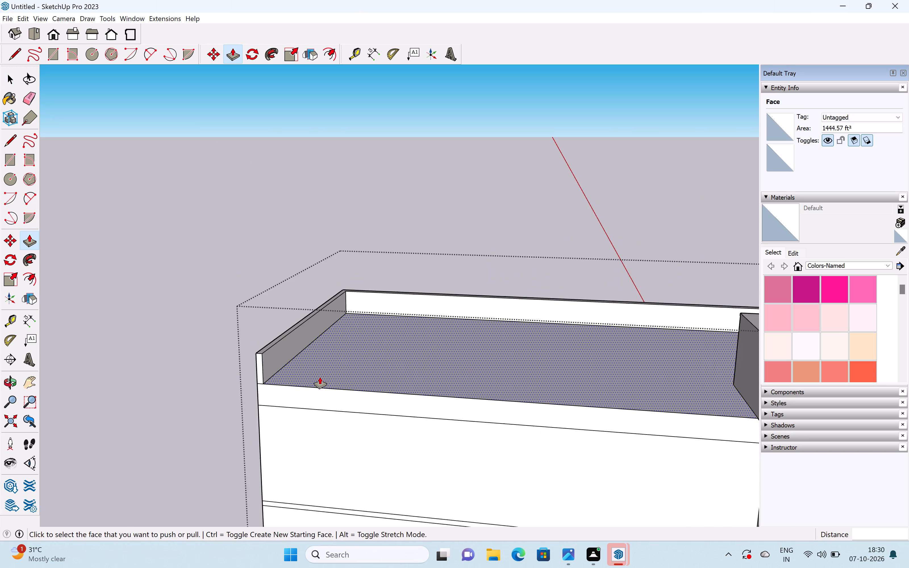
pyautogui.scroll(-2, 320, 377)
pyautogui.moveTo(322, 373); pyautogui.dragTo(213, 346, button='middle')
pyautogui.moveTo(230, 334); pyautogui.dragTo(304, 281, button='middle')
pyautogui.moveTo(308, 293); pyautogui.dragTo(278, 352, button='middle')
pyautogui.scroll(-1, 293, 327)
pyautogui.moveTo(278, 352); pyautogui.dragTo(271, 376, button='middle')
pyautogui.keyDown('shift'); pyautogui.moveTo(263, 348); pyautogui.dragTo(324, 252, button='middle'); pyautogui.keyUp('shift')
pyautogui.moveTo(328, 255); pyautogui.dragTo(290, 293, button='middle')
pyautogui.scroll(7, 285, 283)
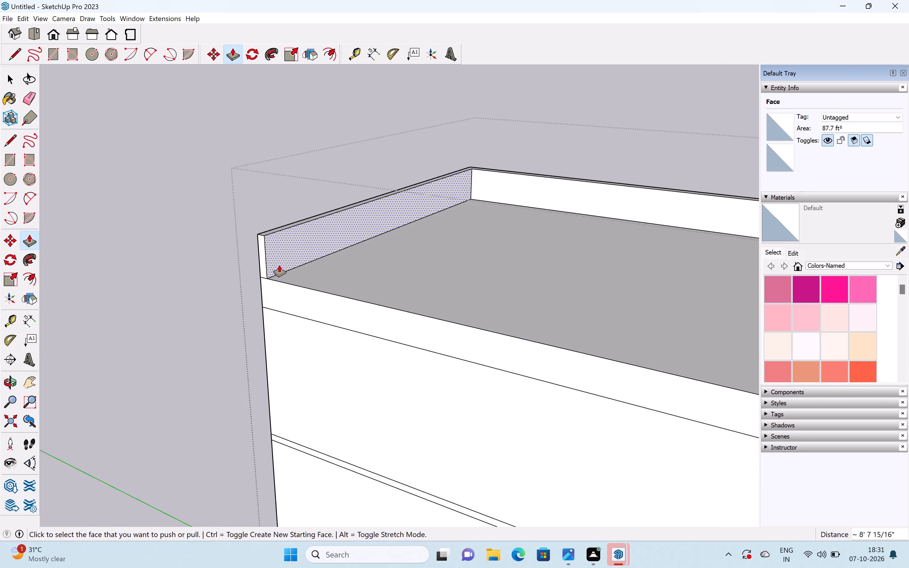
pyautogui.scroll(4, 279, 265)
pyautogui.press('space')
pyautogui.press('l')
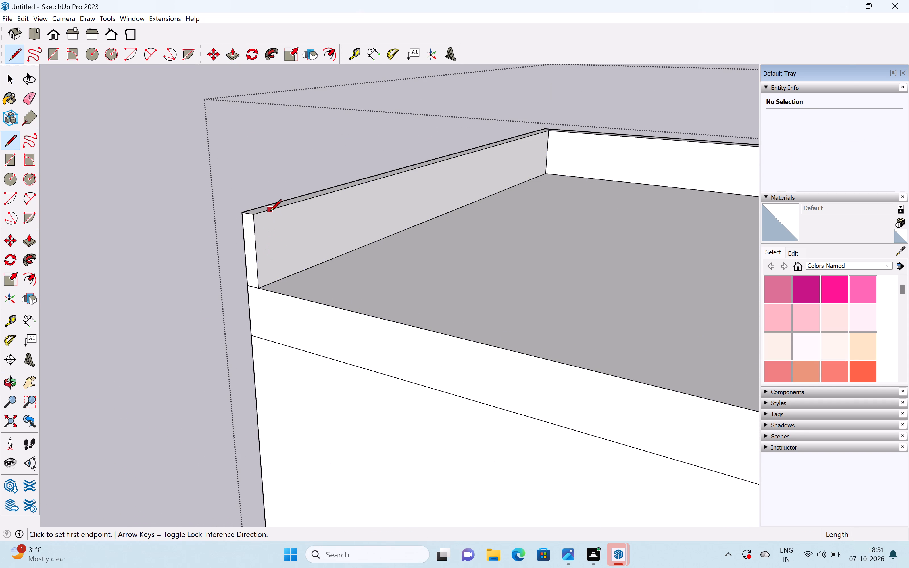
pyautogui.click(265, 212)
pyautogui.click(272, 282)
pyautogui.press('space')
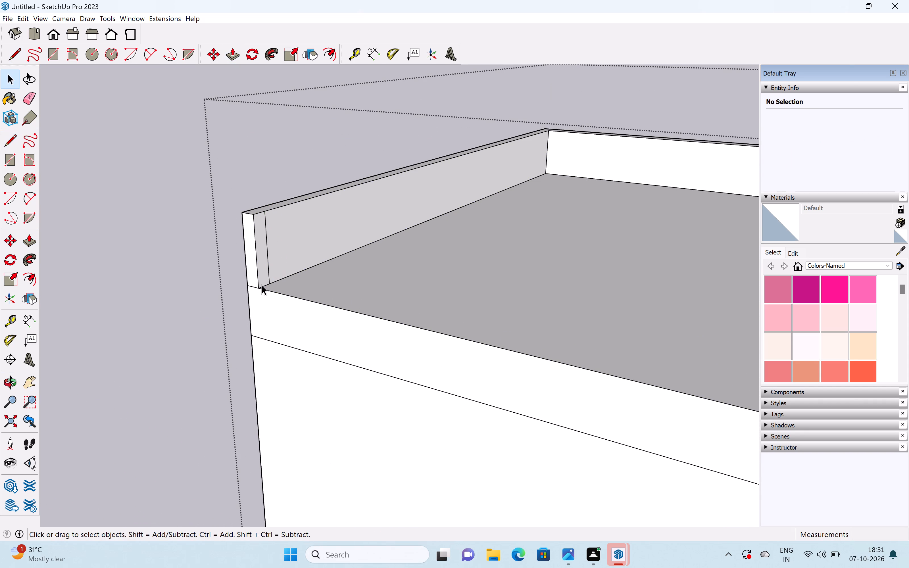
# Pull the end strip forward along the tower-side roof edge about 9' 10 3/16", a further 20' 10", and on until it meets the tower.
pyautogui.press('p')
pyautogui.moveTo(266, 277); pyautogui.dragTo(482, 348)
pyautogui.scroll(-3, 487, 337)
pyautogui.scroll(1, 491, 335)
pyautogui.scroll(-3, 493, 333)
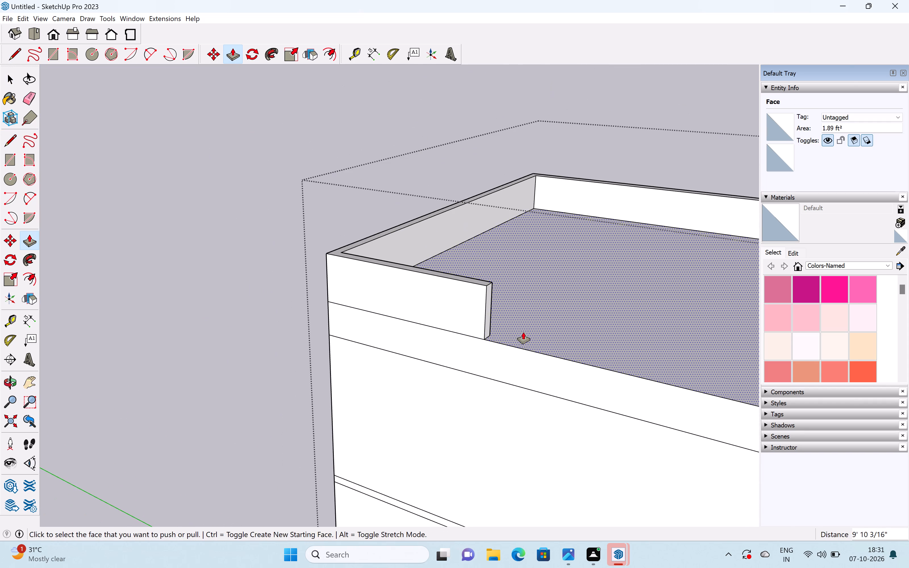
pyautogui.moveTo(522, 331); pyautogui.dragTo(434, 316, button='middle')
pyautogui.moveTo(359, 303); pyautogui.dragTo(735, 521)
pyautogui.scroll(-2, 687, 462)
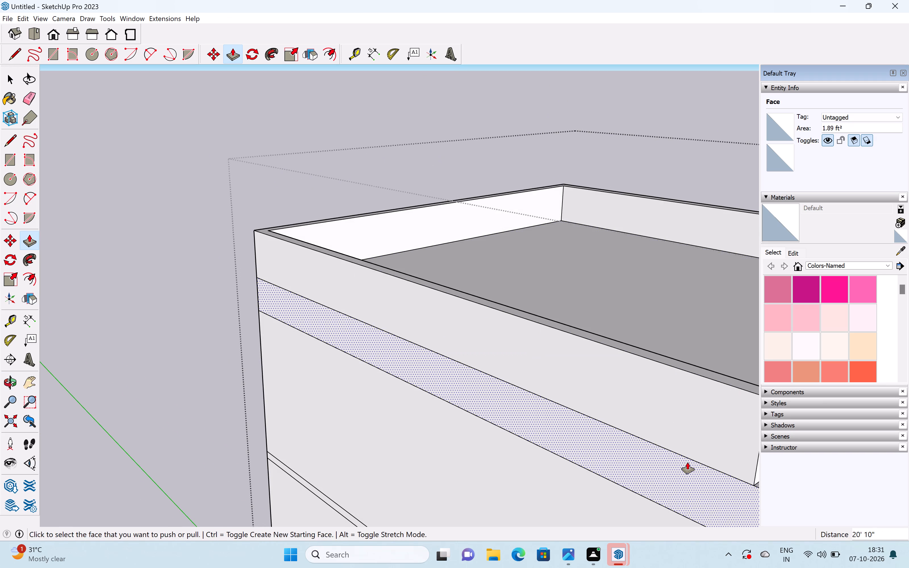
pyautogui.scroll(-5, 687, 462)
pyautogui.keyDown('shift'); pyautogui.moveTo(683, 461); pyautogui.dragTo(452, 306, button='middle'); pyautogui.keyUp('shift')
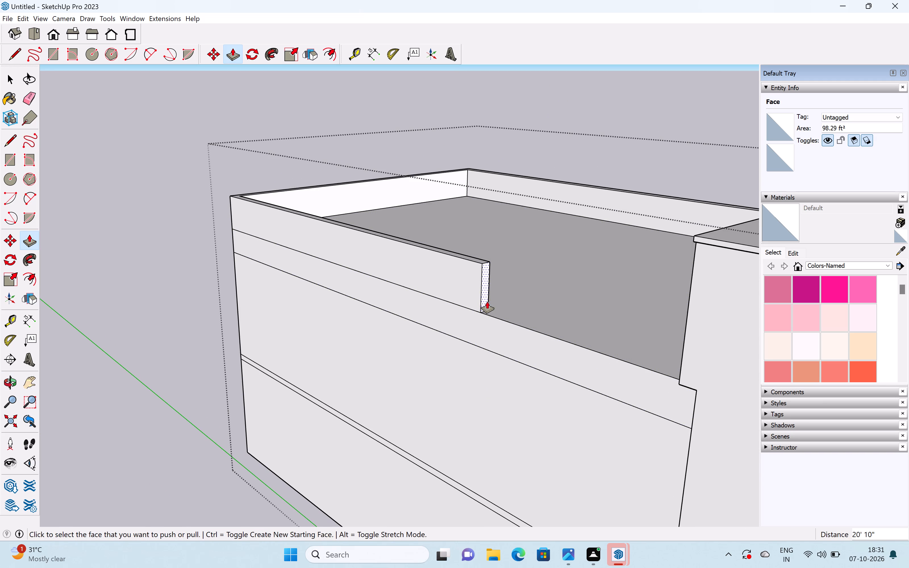
pyautogui.moveTo(487, 301); pyautogui.dragTo(693, 388)
pyautogui.scroll(-6, 599, 354)
pyautogui.press('space')
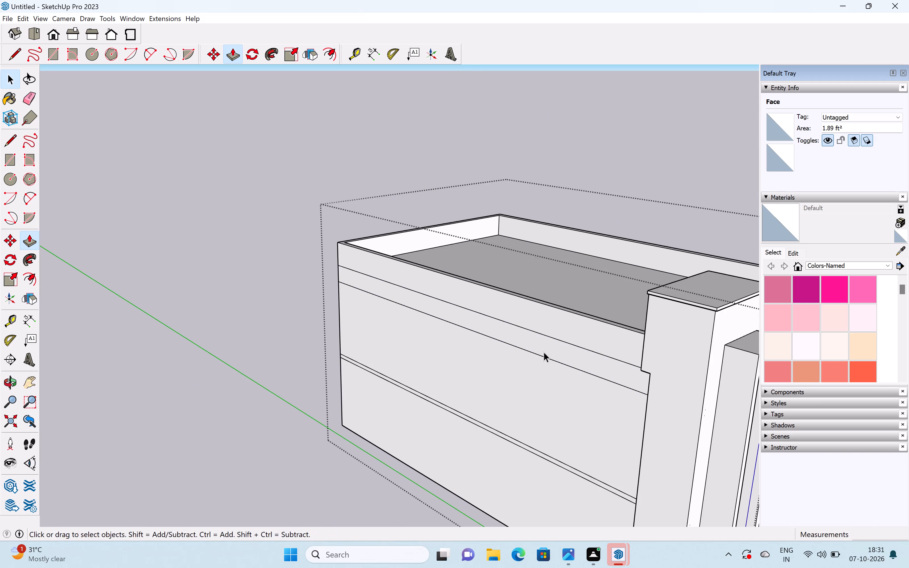
# Push the tower's outer side face inward 6" to align it with the adjoining side wall.
pyautogui.moveTo(544, 353); pyautogui.dragTo(789, 363, button='middle')
pyautogui.scroll(-6, 575, 343)
pyautogui.keyDown('shift'); pyautogui.moveTo(558, 331); pyautogui.dragTo(356, 321, button='middle'); pyautogui.keyUp('shift')
pyautogui.moveTo(403, 314); pyautogui.dragTo(488, 304, button='middle')
pyautogui.scroll(15, 488, 304)
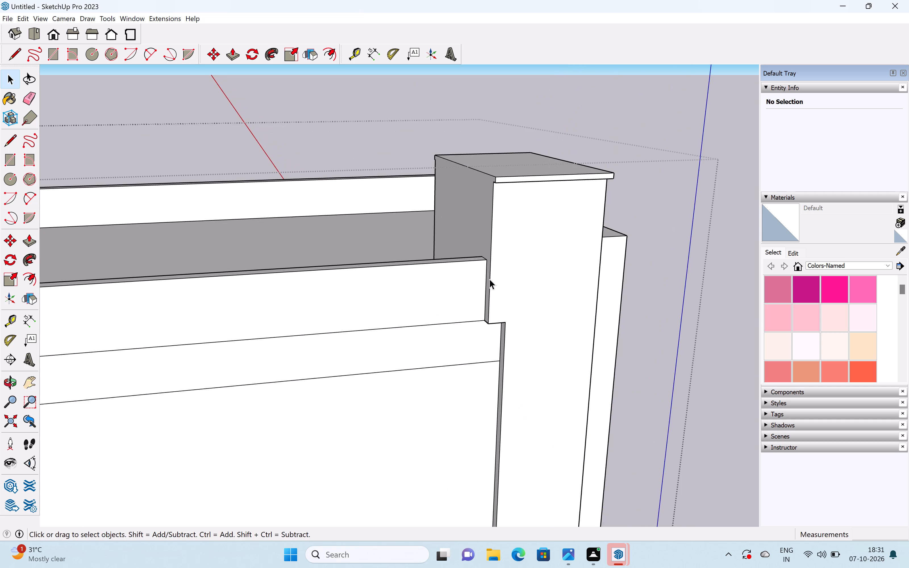
pyautogui.scroll(-12, 489, 279)
pyautogui.scroll(3, 493, 285)
pyautogui.moveTo(493, 303); pyautogui.dragTo(544, 293, button='middle')
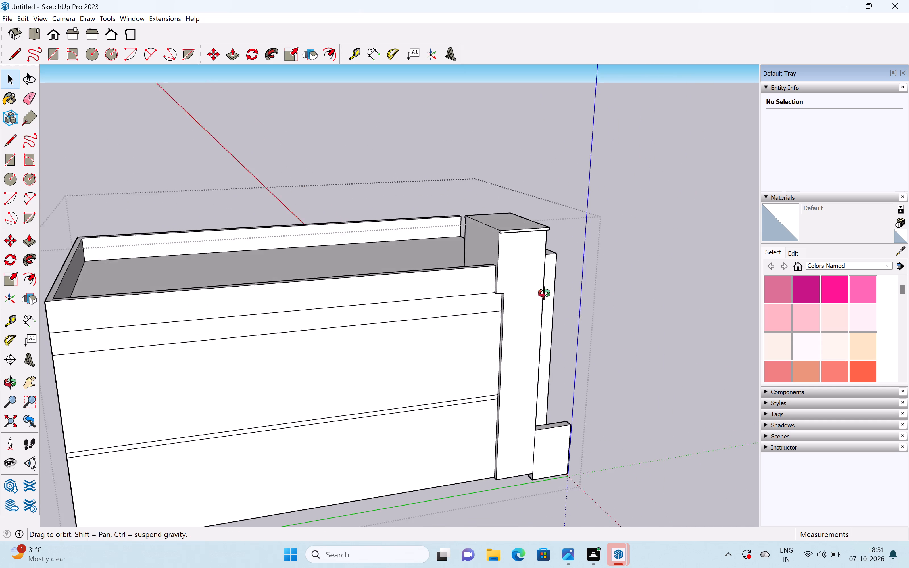
pyautogui.moveTo(544, 293); pyautogui.dragTo(549, 292, button='middle')
pyautogui.scroll(5, 532, 284)
pyautogui.press('p')
pyautogui.moveTo(534, 277); pyautogui.dragTo(534, 277)
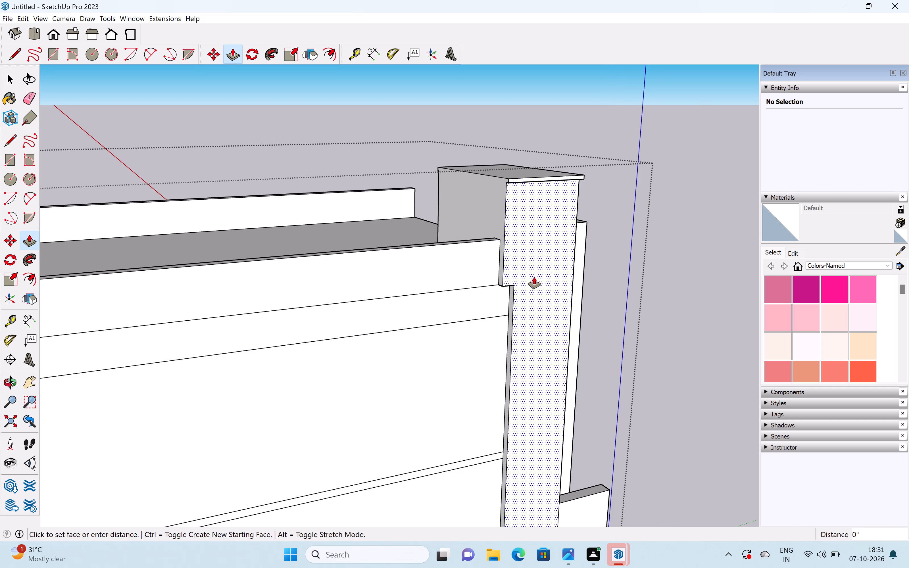
pyautogui.moveTo(534, 277); pyautogui.dragTo(528, 279)
# Examine the house from the front and from the side opposite the tower.
pyautogui.scroll(-6, 522, 282)
pyautogui.moveTo(565, 287); pyautogui.dragTo(263, 339, button='middle')
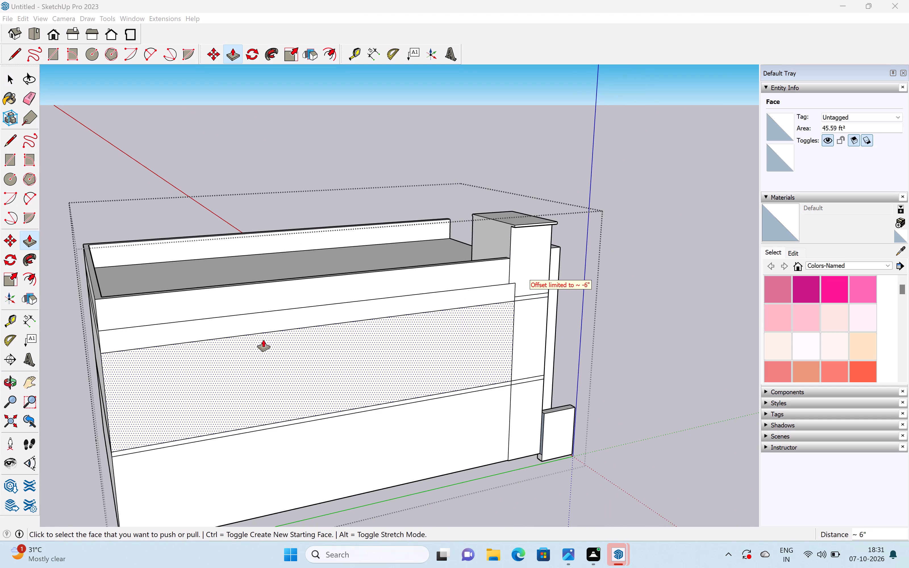
pyautogui.scroll(-5, 497, 282)
pyautogui.moveTo(572, 302); pyautogui.dragTo(246, 378, button='middle')
pyautogui.scroll(1, 476, 372)
pyautogui.moveTo(475, 368); pyautogui.dragTo(218, 294, button='middle')
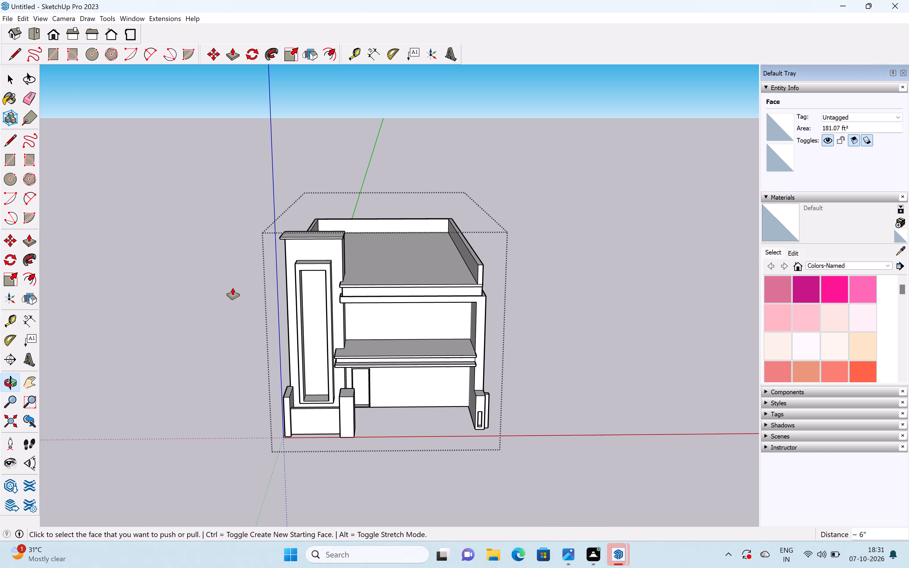
pyautogui.scroll(5, 295, 258)
pyautogui.scroll(-3, 299, 255)
pyautogui.moveTo(315, 312); pyautogui.dragTo(330, 264, button='middle')
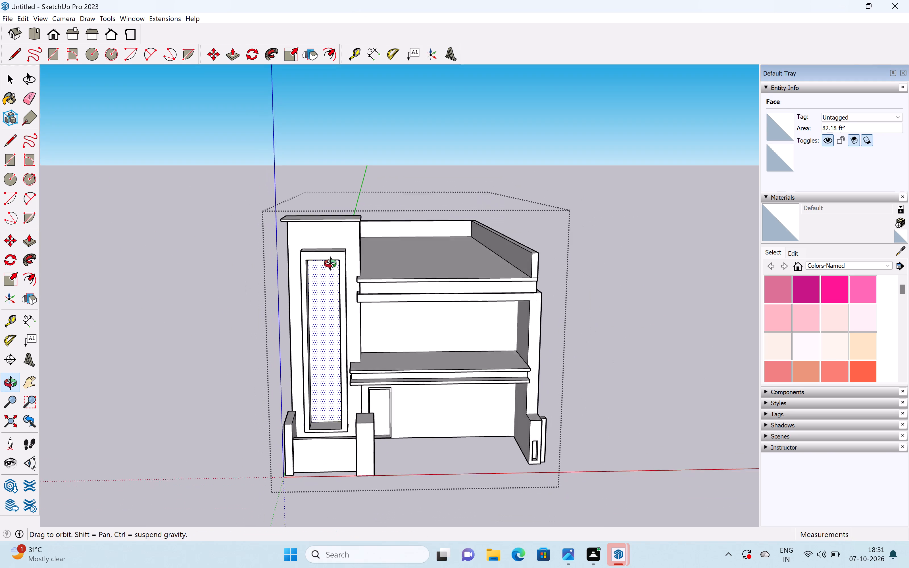
pyautogui.moveTo(330, 264); pyautogui.dragTo(331, 263, button='middle')
pyautogui.moveTo(483, 334); pyautogui.dragTo(265, 350, button='middle')
pyautogui.scroll(-3, 392, 367)
pyautogui.moveTo(444, 350); pyautogui.dragTo(126, 417, button='middle')
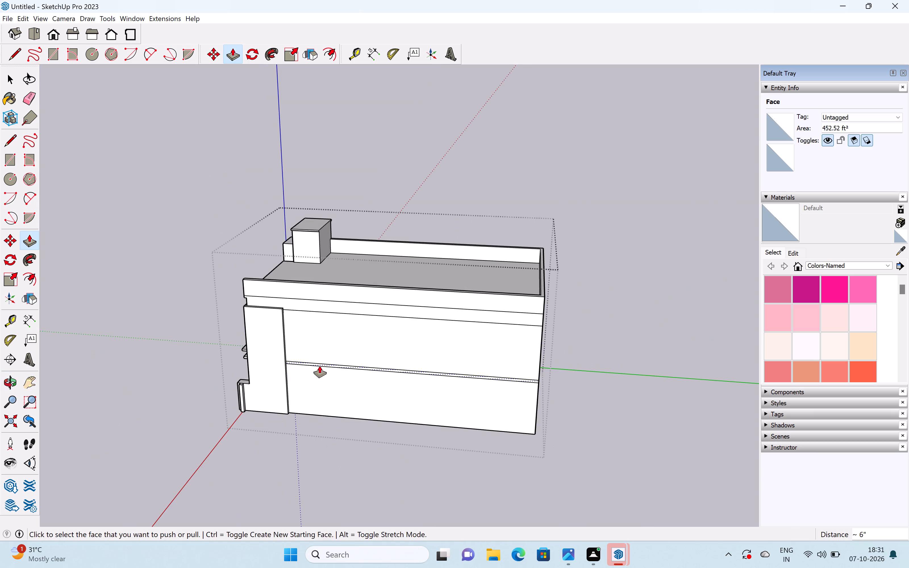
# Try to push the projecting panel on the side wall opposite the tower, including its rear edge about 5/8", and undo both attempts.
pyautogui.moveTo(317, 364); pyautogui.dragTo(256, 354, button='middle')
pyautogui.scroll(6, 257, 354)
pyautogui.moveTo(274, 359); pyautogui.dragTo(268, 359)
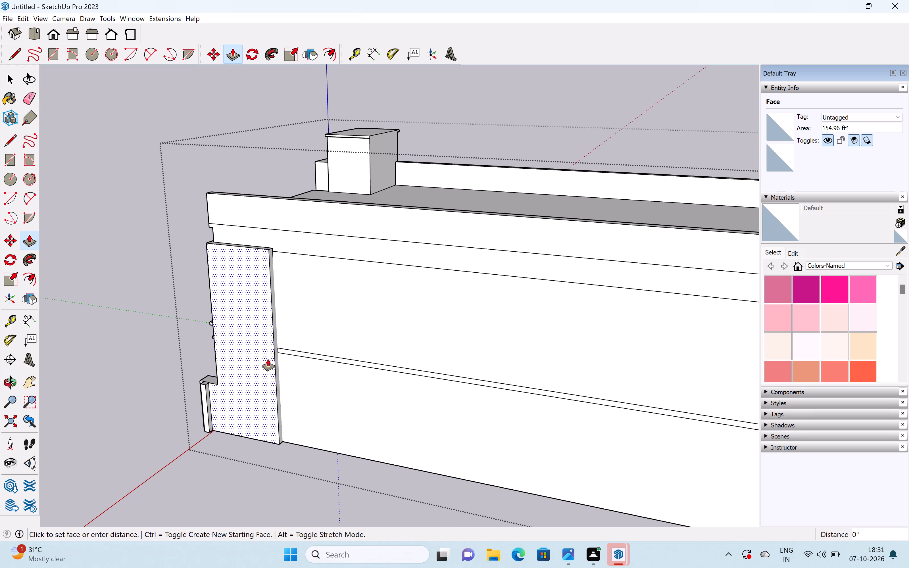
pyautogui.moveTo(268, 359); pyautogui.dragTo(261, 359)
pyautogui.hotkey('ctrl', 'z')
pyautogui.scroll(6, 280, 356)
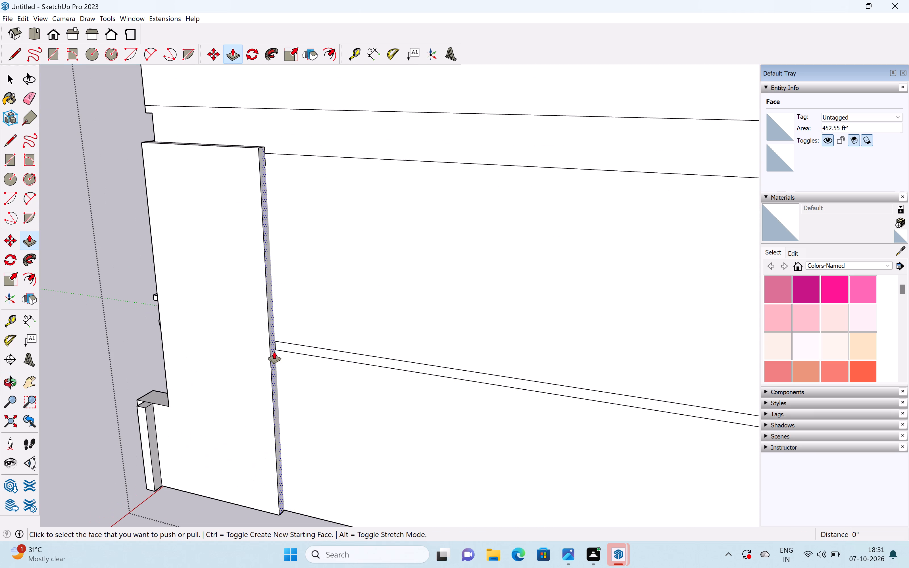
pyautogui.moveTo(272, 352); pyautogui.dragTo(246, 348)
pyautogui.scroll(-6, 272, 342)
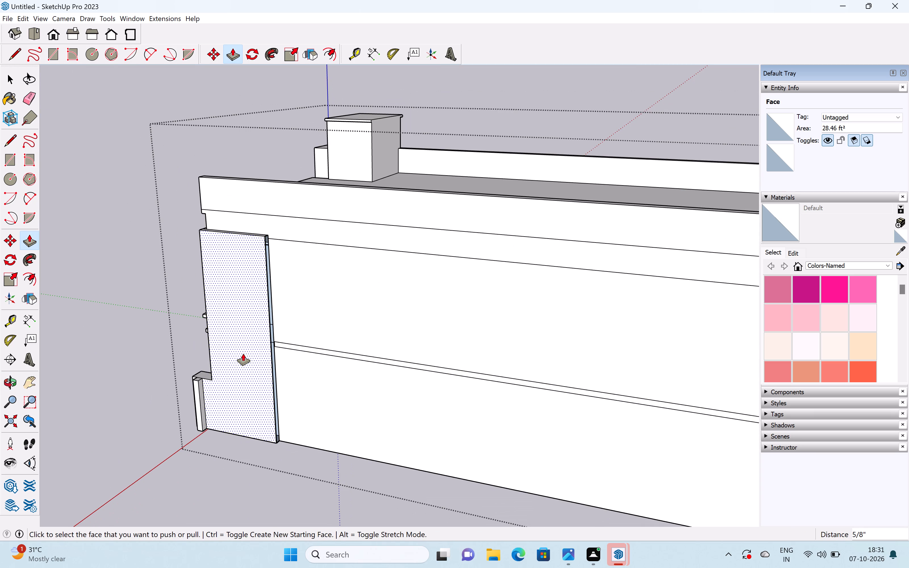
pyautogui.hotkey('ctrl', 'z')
# Draw a vertical line about 19' 4 3/8" down the rear edge of the projecting side-wall panel to its base.
pyautogui.scroll(4, 278, 332)
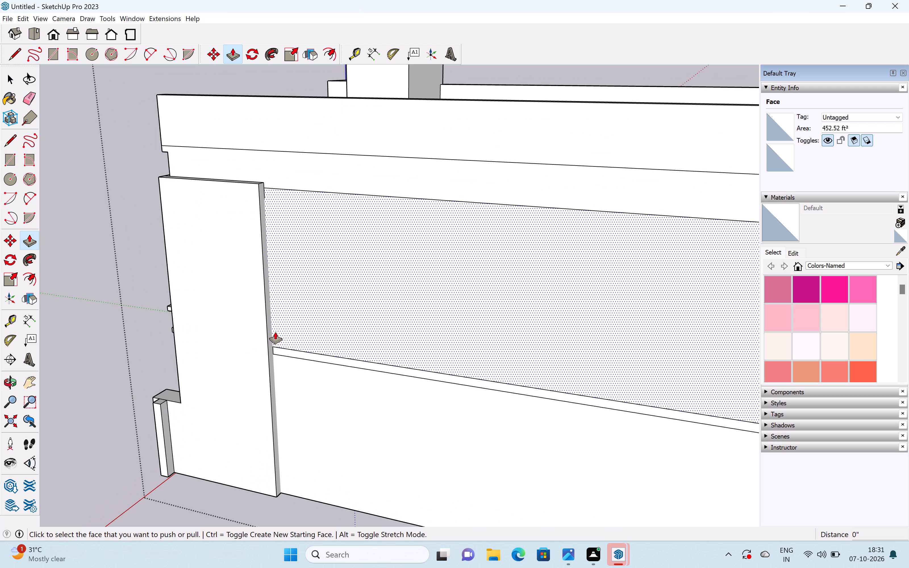
pyautogui.moveTo(273, 331); pyautogui.dragTo(223, 340, button='middle')
pyautogui.scroll(-4, 242, 331)
pyautogui.keyDown('shift'); pyautogui.moveTo(244, 329); pyautogui.dragTo(398, 254, button='middle'); pyautogui.keyUp('shift')
pyautogui.moveTo(355, 192); pyautogui.dragTo(251, 199, button='middle')
pyautogui.scroll(5, 321, 149)
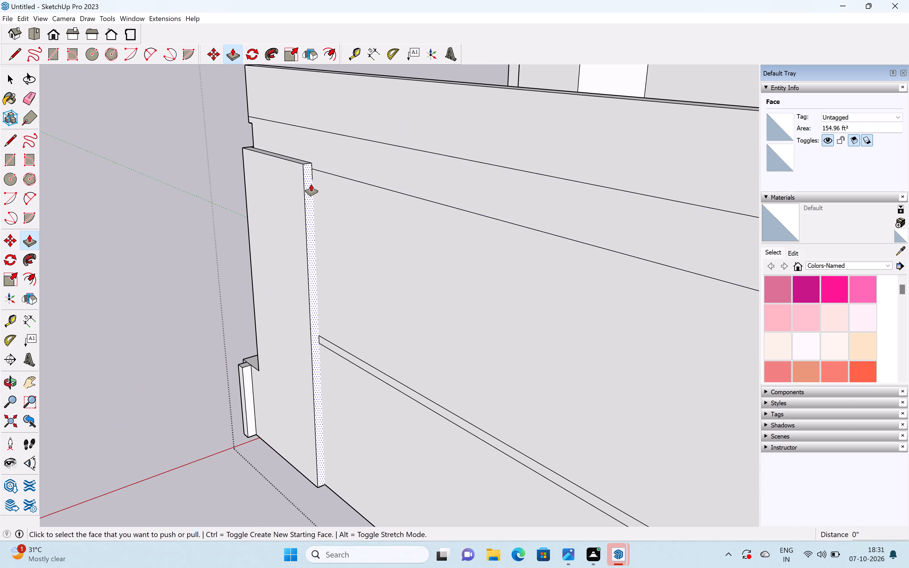
pyautogui.scroll(3, 311, 184)
pyautogui.press('space')
pyautogui.press('l')
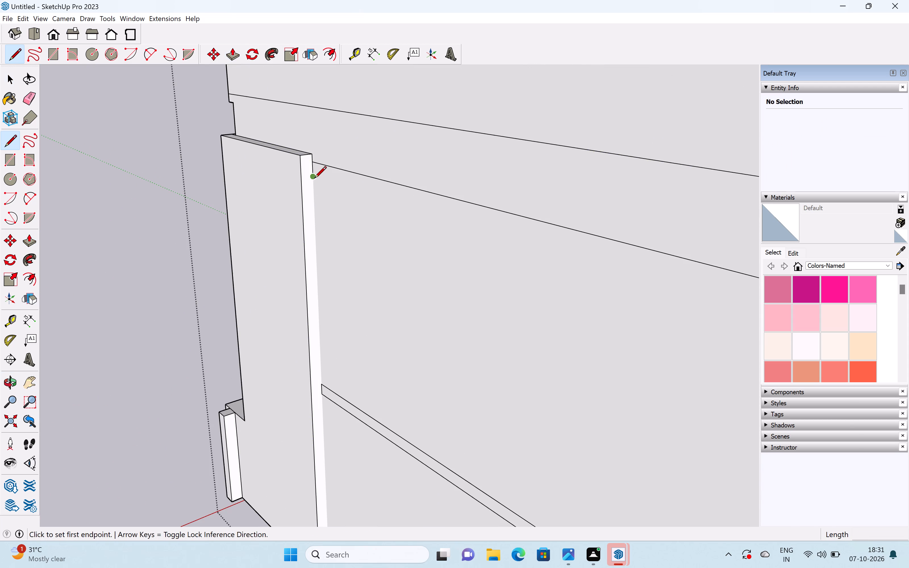
pyautogui.moveTo(314, 178); pyautogui.dragTo(311, 191)
pyautogui.scroll(-6, 314, 223)
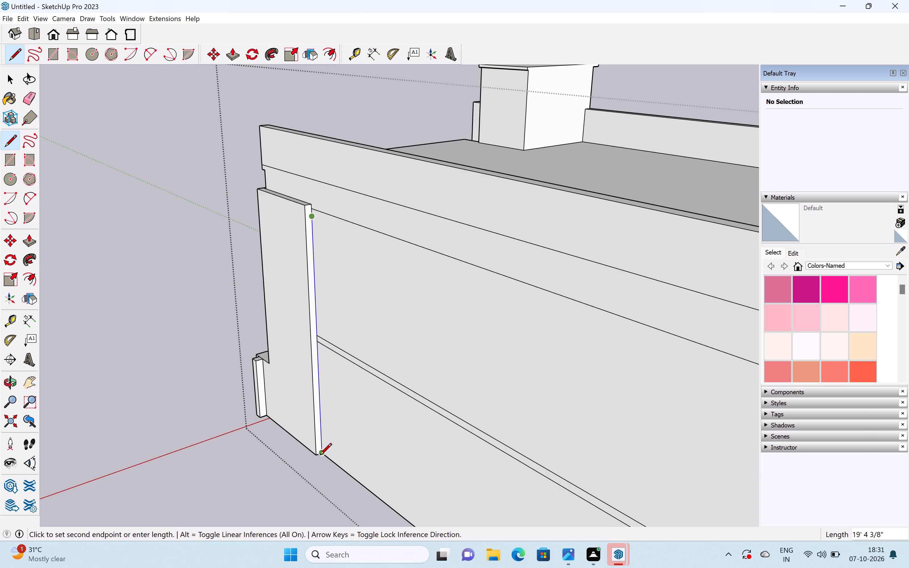
pyautogui.click(320, 457)
pyautogui.press('space')
# Push the projecting panel's narrow rear face forward in stages to the front frame, on the side wall opposite the tower.
pyautogui.press('p')
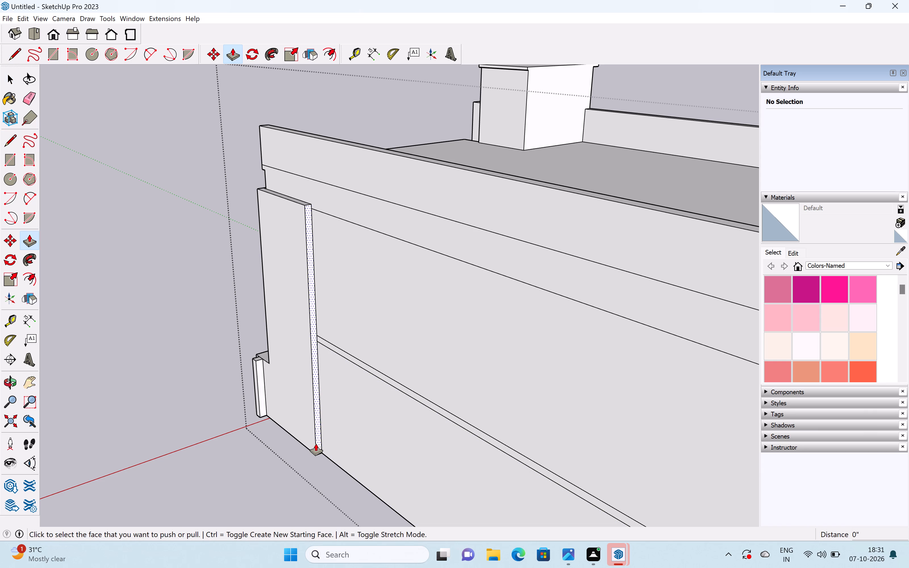
pyautogui.moveTo(317, 442); pyautogui.dragTo(303, 431)
pyautogui.moveTo(316, 429); pyautogui.dragTo(302, 415)
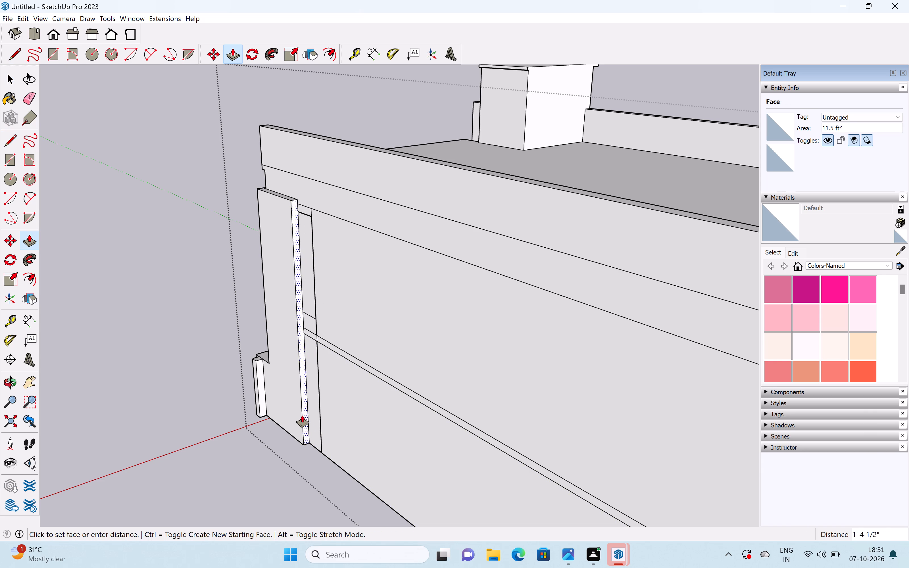
pyautogui.moveTo(302, 415); pyautogui.dragTo(283, 394)
pyautogui.scroll(-6, 317, 381)
pyautogui.press('space')
# Examine the house front, its roof and frame, and the side wall opposite the tower.
pyautogui.moveTo(308, 388); pyautogui.dragTo(554, 374, button='middle')
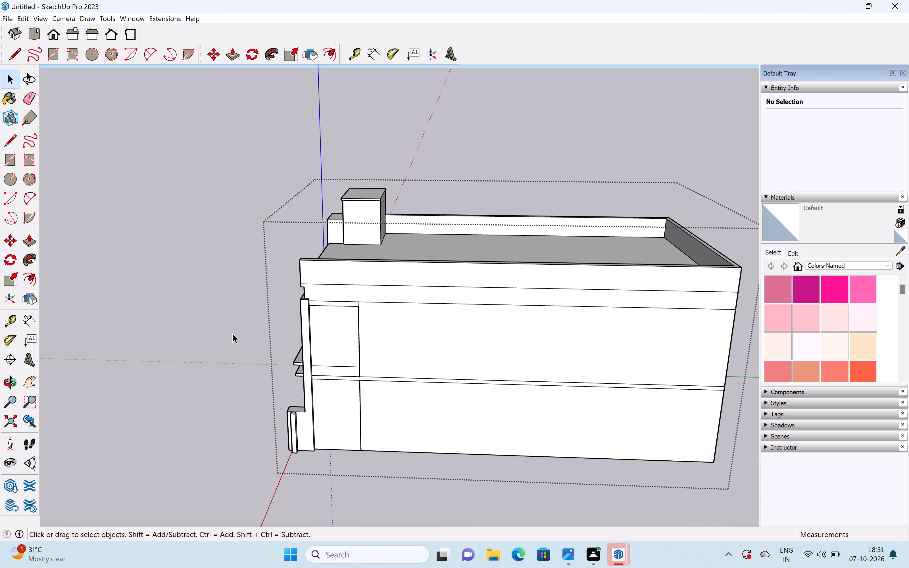
pyautogui.moveTo(232, 333); pyautogui.dragTo(633, 240, button='middle')
pyautogui.moveTo(475, 284); pyautogui.dragTo(623, 258, button='middle')
pyautogui.scroll(7, 593, 267)
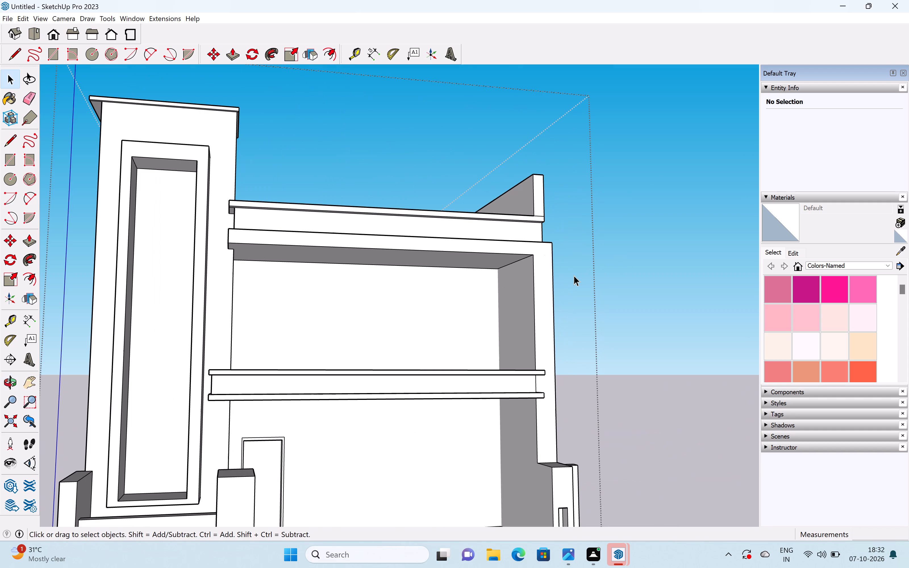
pyautogui.scroll(-5, 566, 275)
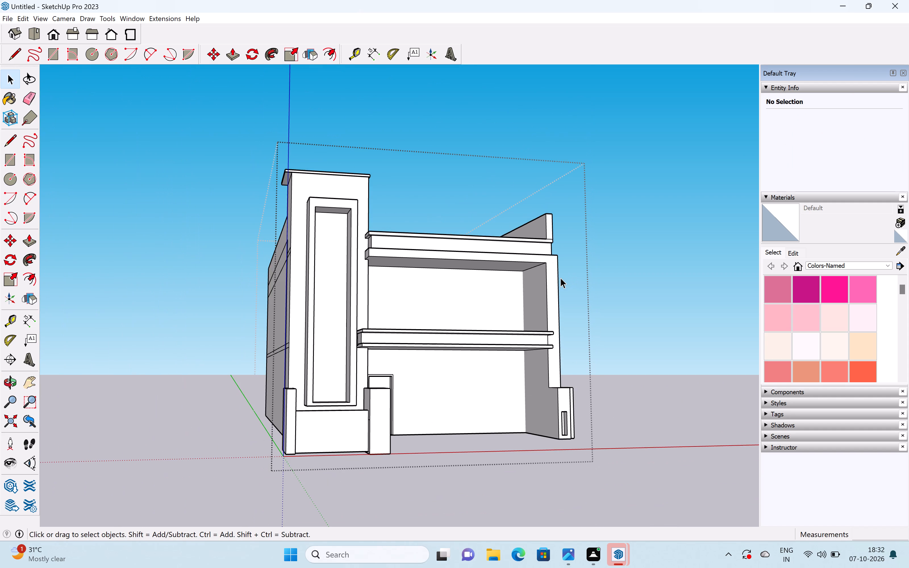
pyautogui.moveTo(549, 281); pyautogui.dragTo(436, 321, button='middle')
pyautogui.scroll(6, 490, 355)
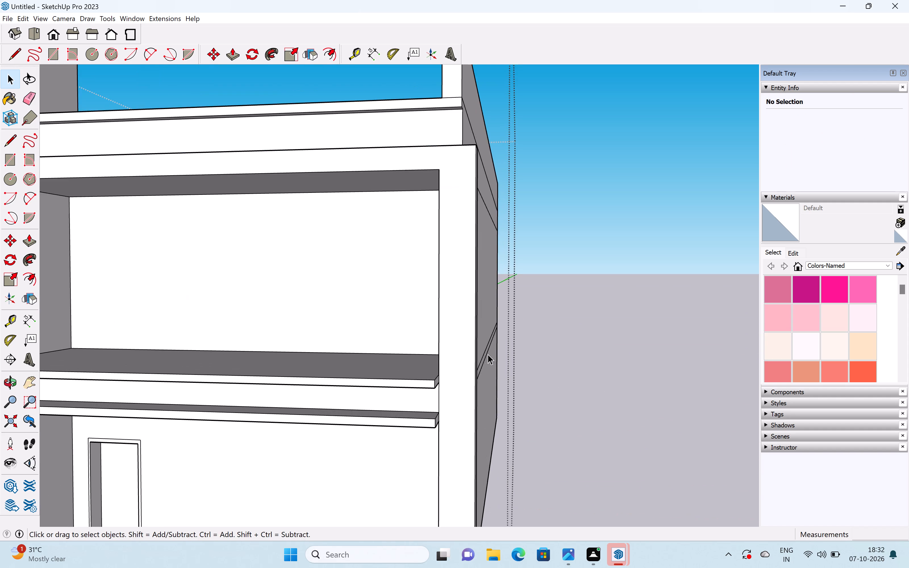
pyautogui.moveTo(478, 356); pyautogui.dragTo(373, 363, button='middle')
pyautogui.scroll(-5, 413, 341)
pyautogui.keyDown('shift'); pyautogui.moveTo(418, 339); pyautogui.dragTo(528, 262, button='middle'); pyautogui.keyUp('shift')
pyautogui.moveTo(525, 265); pyautogui.dragTo(483, 295, button='middle')
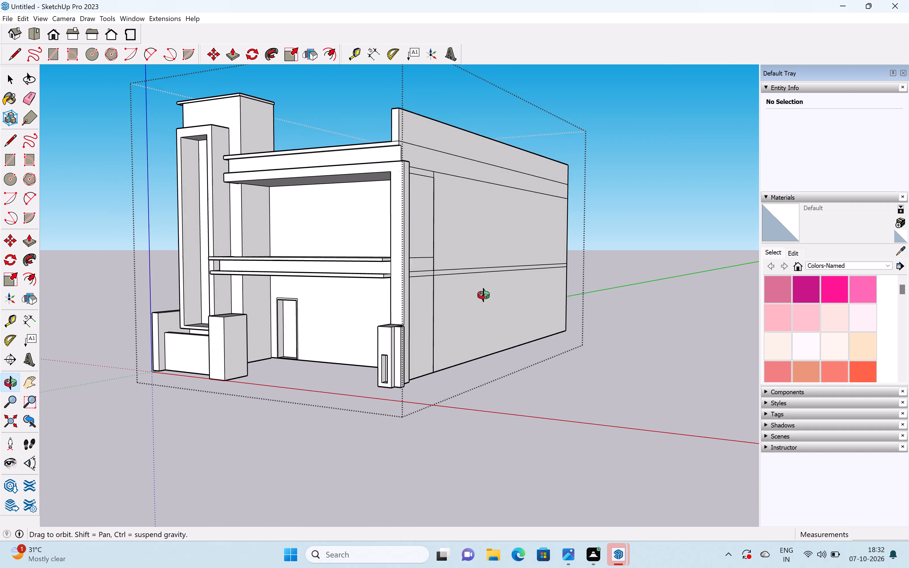
pyautogui.moveTo(483, 295); pyautogui.dragTo(476, 299, button='middle')
# Erase the floor-level band lines across the side wall opposite the tower, undoing the stray erasure of the wall's vertical edge.
pyautogui.scroll(6, 387, 317)
pyautogui.press('space')
pyautogui.press('e')
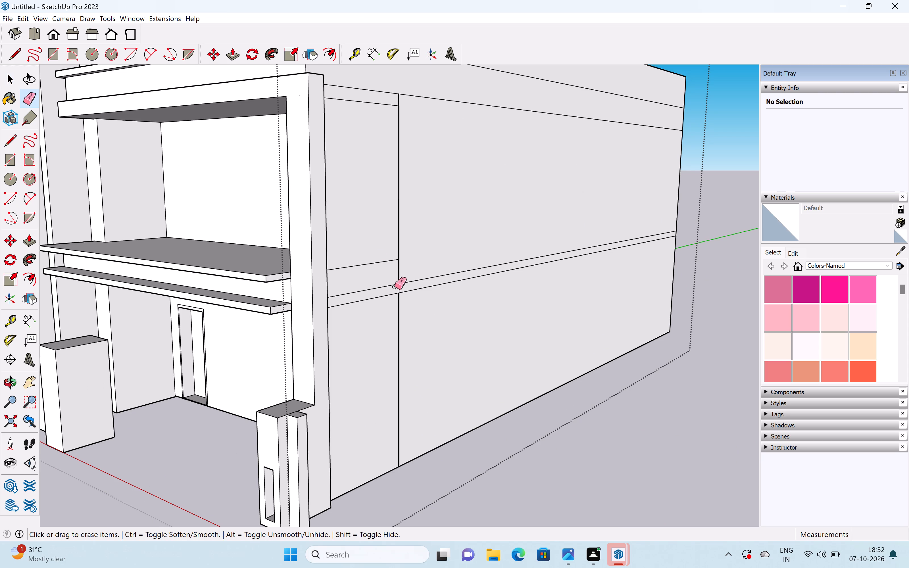
pyautogui.moveTo(367, 266); pyautogui.dragTo(364, 271)
pyautogui.moveTo(366, 260); pyautogui.dragTo(366, 272)
pyautogui.moveTo(364, 274); pyautogui.dragTo(361, 311)
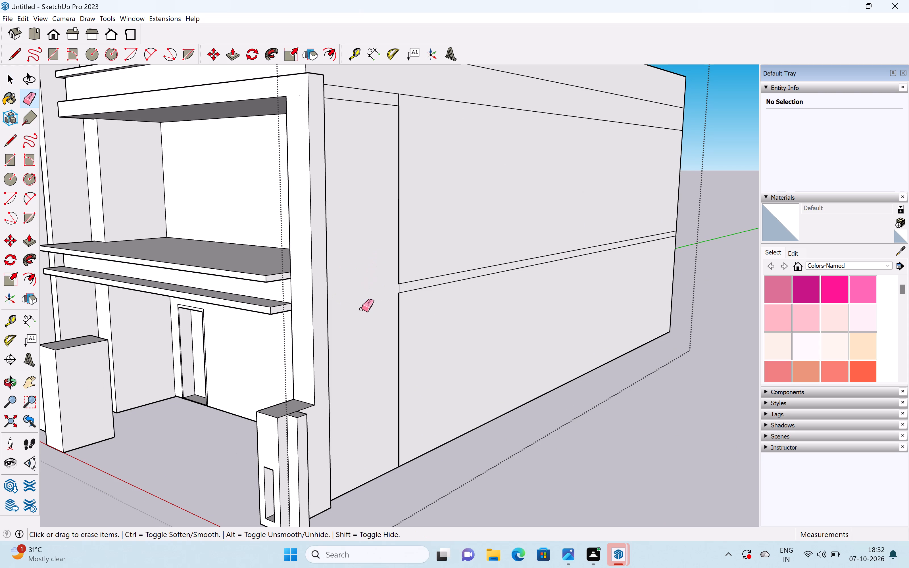
pyautogui.moveTo(423, 275); pyautogui.dragTo(422, 296)
pyautogui.moveTo(413, 298); pyautogui.dragTo(386, 316)
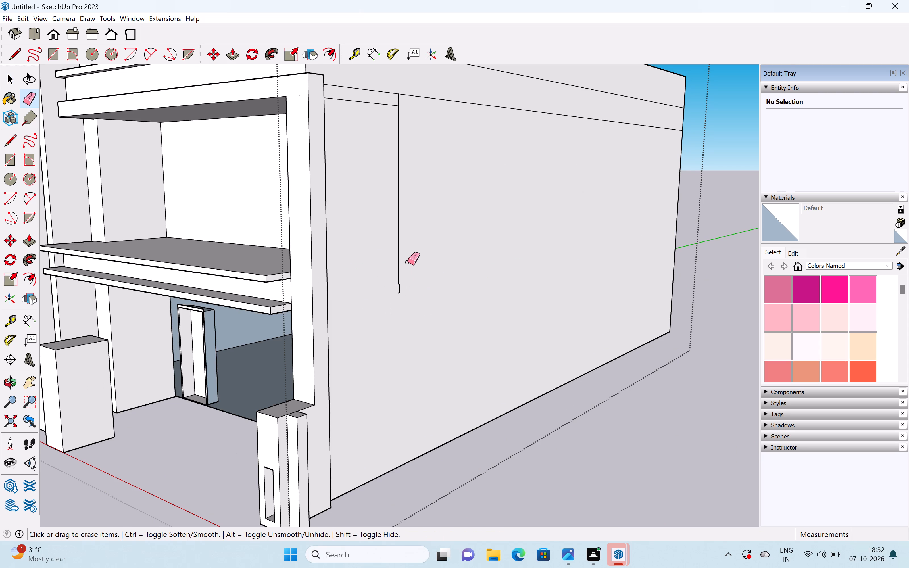
pyautogui.hotkey('ctrl', 'z')
# Erase the upper horizontal lines below the parapet on the side wall opposite the tower, including the short front segments.
pyautogui.scroll(-7, 402, 265)
pyautogui.moveTo(427, 175); pyautogui.dragTo(426, 187)
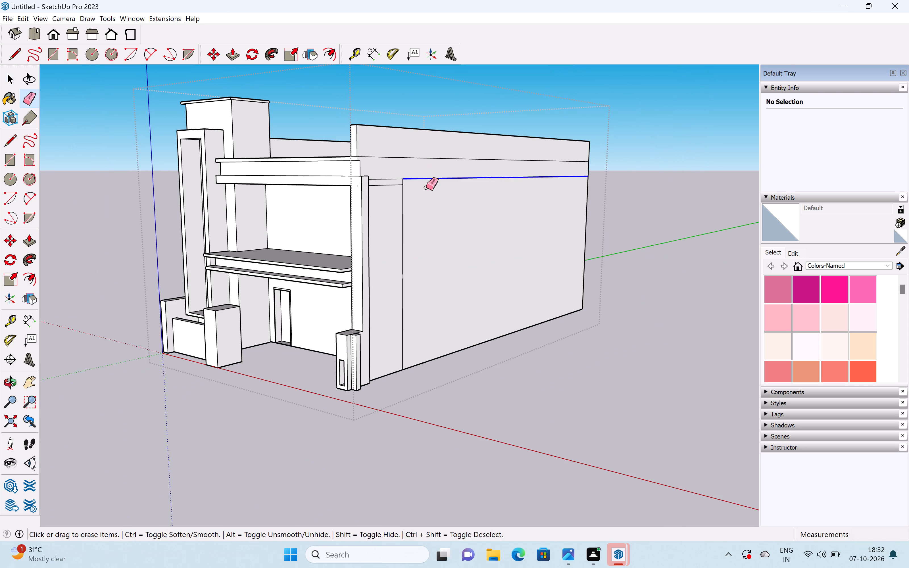
pyautogui.moveTo(430, 145); pyautogui.dragTo(428, 163)
pyautogui.moveTo(389, 174); pyautogui.dragTo(388, 197)
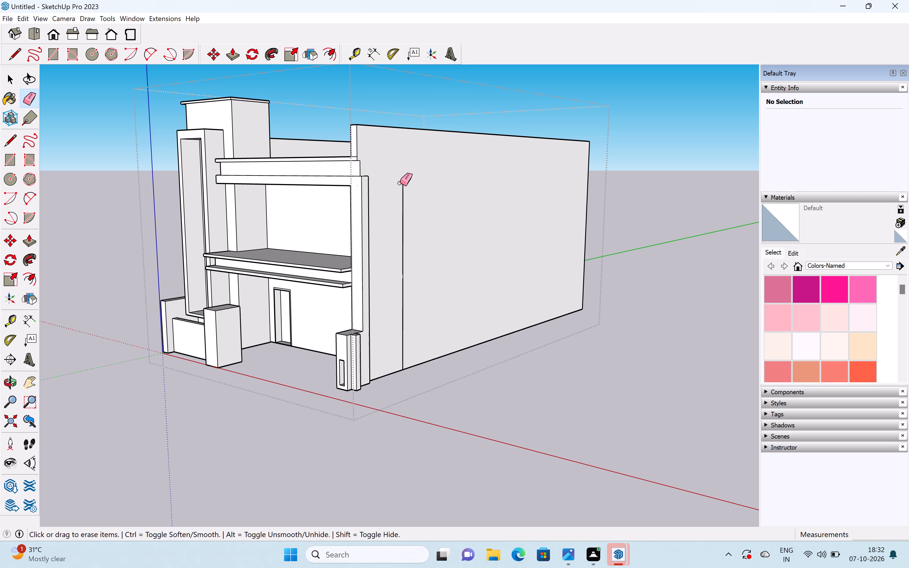
# Erase the floor-level and upper horizontal band lines along the long side wall behind the tower.
pyautogui.scroll(-11, 406, 182)
pyautogui.moveTo(351, 220); pyautogui.dragTo(728, 160, button='middle')
pyautogui.moveTo(330, 257); pyautogui.dragTo(332, 257, button='middle')
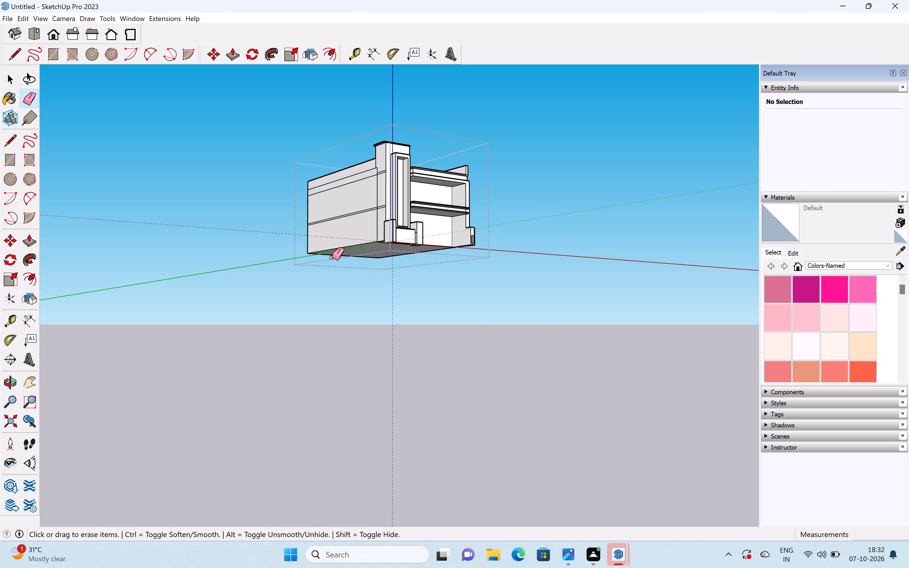
pyautogui.moveTo(332, 257); pyautogui.dragTo(575, 283, button='middle')
pyautogui.scroll(4, 393, 216)
pyautogui.moveTo(402, 201); pyautogui.dragTo(402, 221)
pyautogui.moveTo(406, 157); pyautogui.dragTo(406, 180)
pyautogui.moveTo(414, 147); pyautogui.dragTo(411, 162)
# Erase the upper and floor-level pairs of horizontal lines on the narrow wall strip beside the tower frame.
pyautogui.scroll(8, 482, 157)
pyautogui.moveTo(488, 164); pyautogui.dragTo(491, 195)
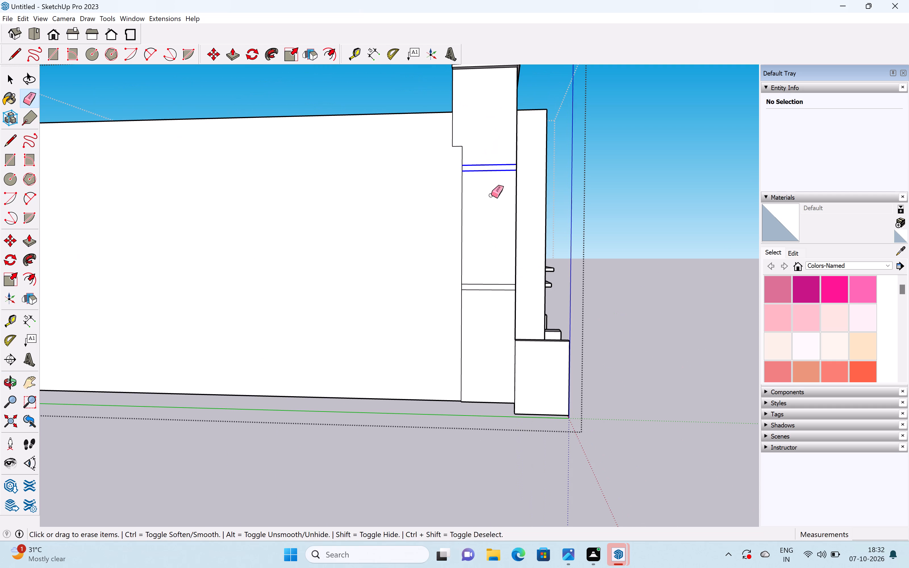
pyautogui.moveTo(491, 195); pyautogui.dragTo(491, 195)
pyautogui.moveTo(492, 269); pyautogui.dragTo(487, 311)
pyautogui.press('space')
# Examine the cleaned-up house from the front.
pyautogui.scroll(-13, 493, 303)
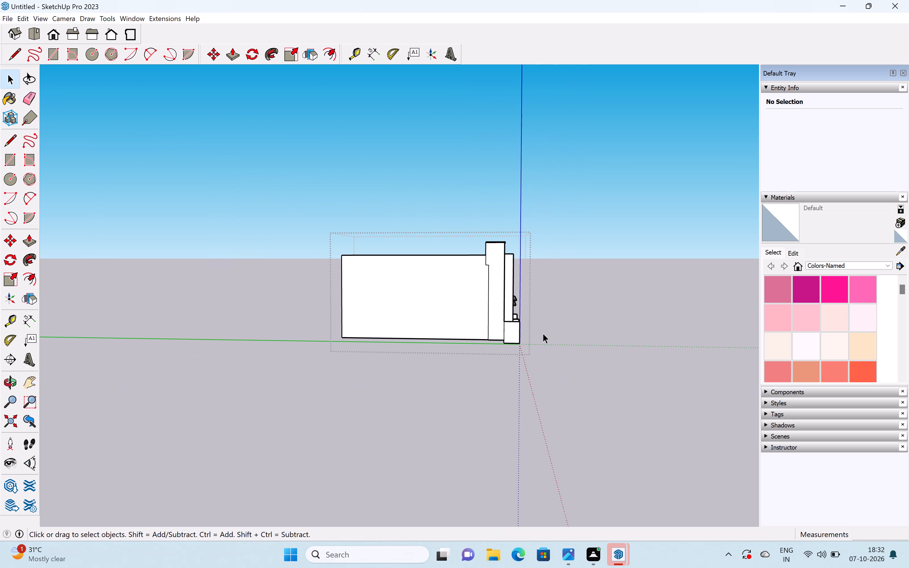
pyautogui.moveTo(543, 333); pyautogui.dragTo(258, 425, button='middle')
pyautogui.moveTo(520, 357); pyautogui.dragTo(332, 344, button='middle')
pyautogui.scroll(1, 370, 356)
pyautogui.moveTo(372, 354); pyautogui.dragTo(406, 293, button='middle')
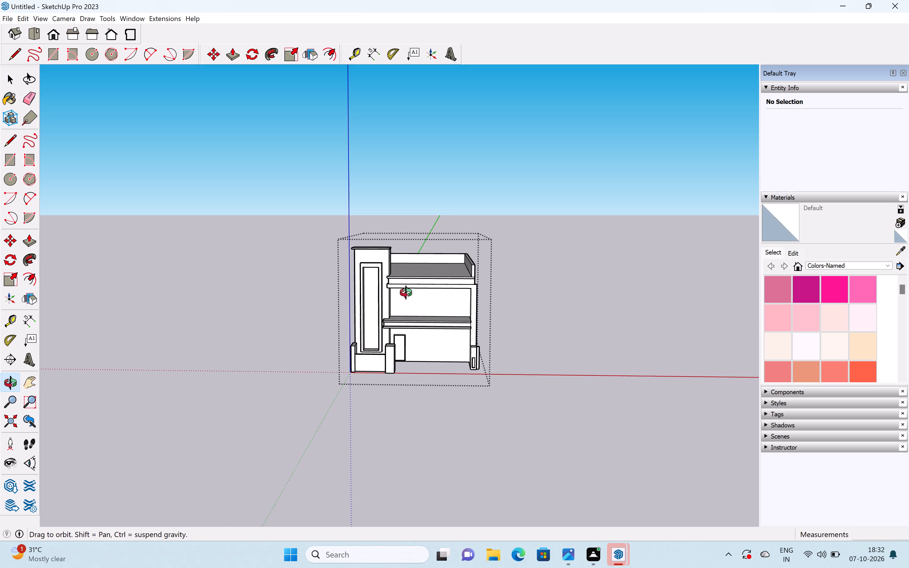
pyautogui.moveTo(406, 293); pyautogui.dragTo(406, 268, button='middle')
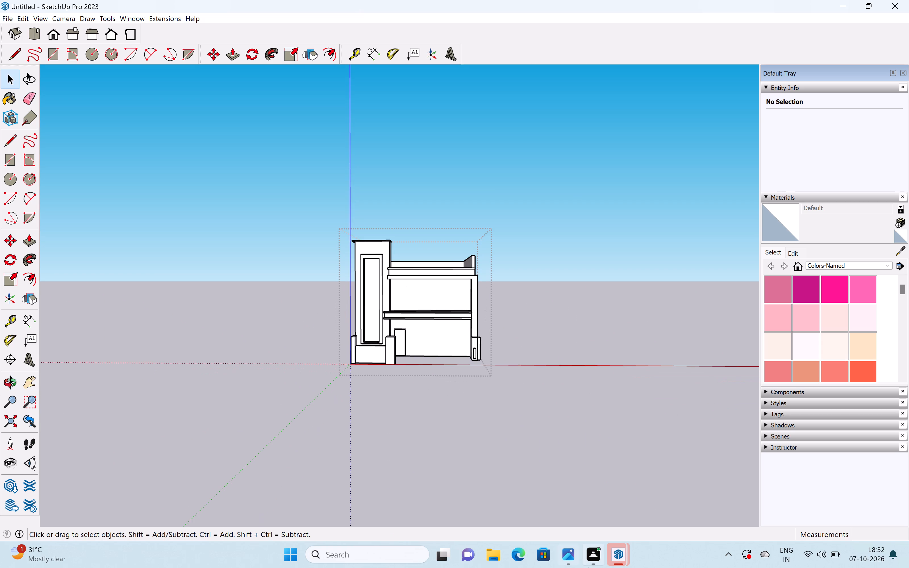
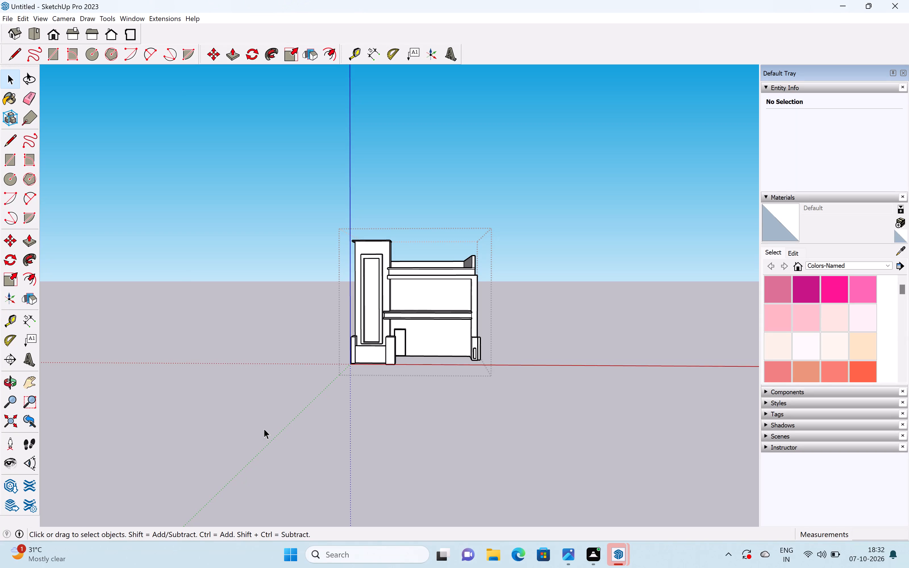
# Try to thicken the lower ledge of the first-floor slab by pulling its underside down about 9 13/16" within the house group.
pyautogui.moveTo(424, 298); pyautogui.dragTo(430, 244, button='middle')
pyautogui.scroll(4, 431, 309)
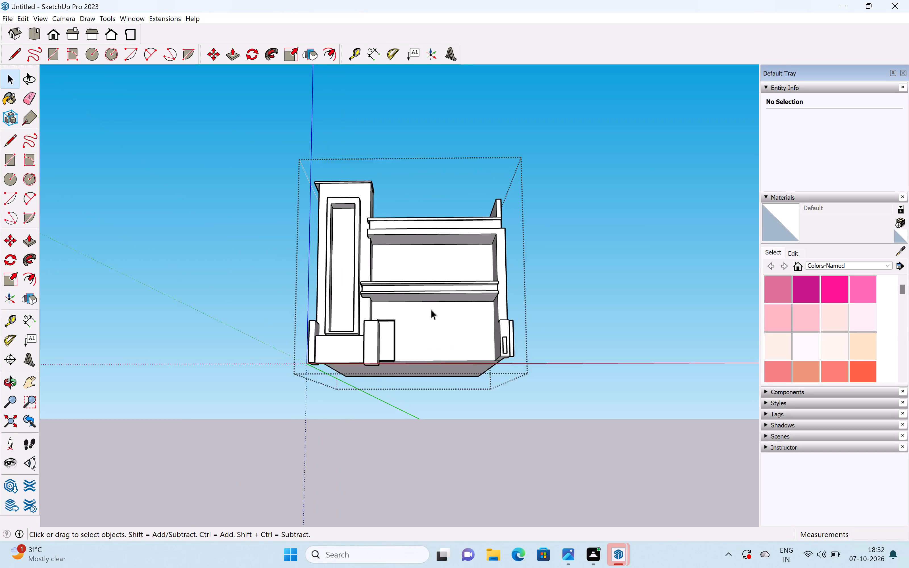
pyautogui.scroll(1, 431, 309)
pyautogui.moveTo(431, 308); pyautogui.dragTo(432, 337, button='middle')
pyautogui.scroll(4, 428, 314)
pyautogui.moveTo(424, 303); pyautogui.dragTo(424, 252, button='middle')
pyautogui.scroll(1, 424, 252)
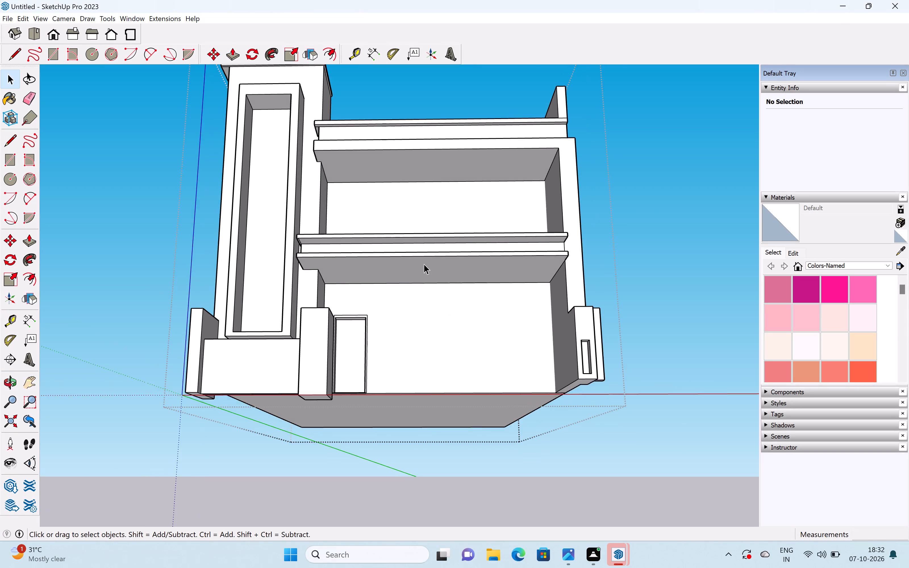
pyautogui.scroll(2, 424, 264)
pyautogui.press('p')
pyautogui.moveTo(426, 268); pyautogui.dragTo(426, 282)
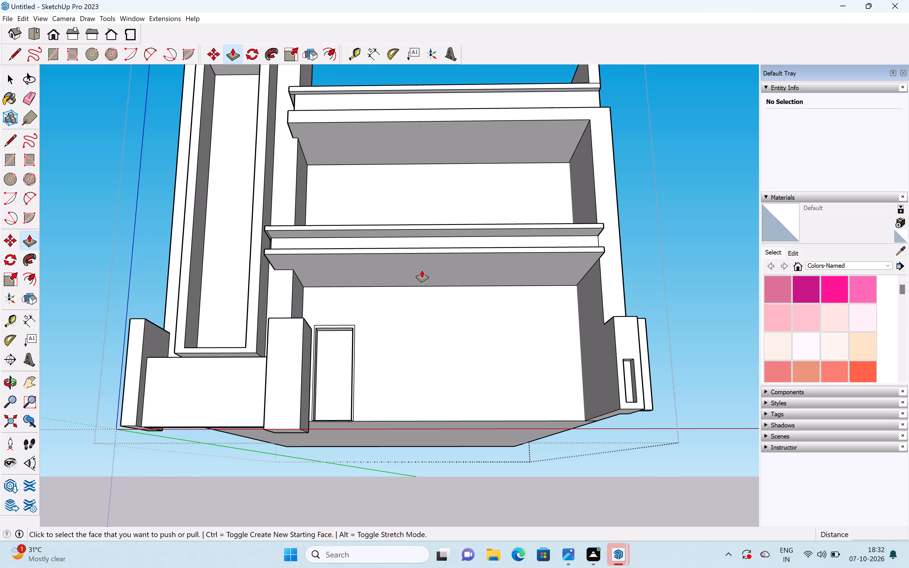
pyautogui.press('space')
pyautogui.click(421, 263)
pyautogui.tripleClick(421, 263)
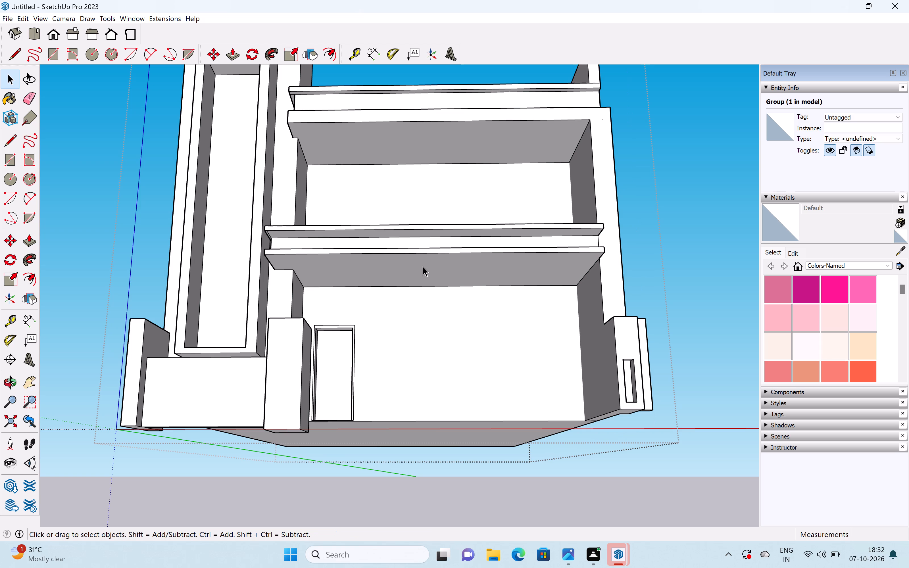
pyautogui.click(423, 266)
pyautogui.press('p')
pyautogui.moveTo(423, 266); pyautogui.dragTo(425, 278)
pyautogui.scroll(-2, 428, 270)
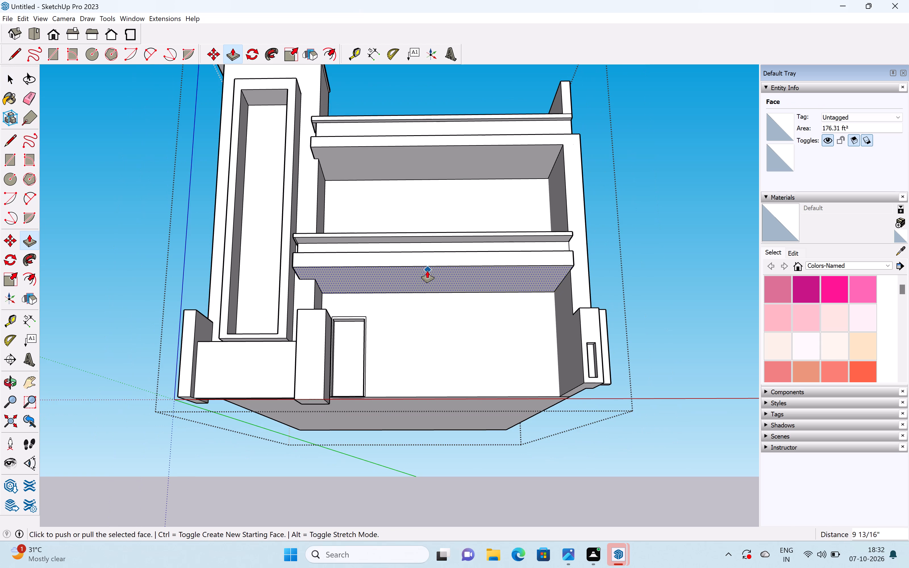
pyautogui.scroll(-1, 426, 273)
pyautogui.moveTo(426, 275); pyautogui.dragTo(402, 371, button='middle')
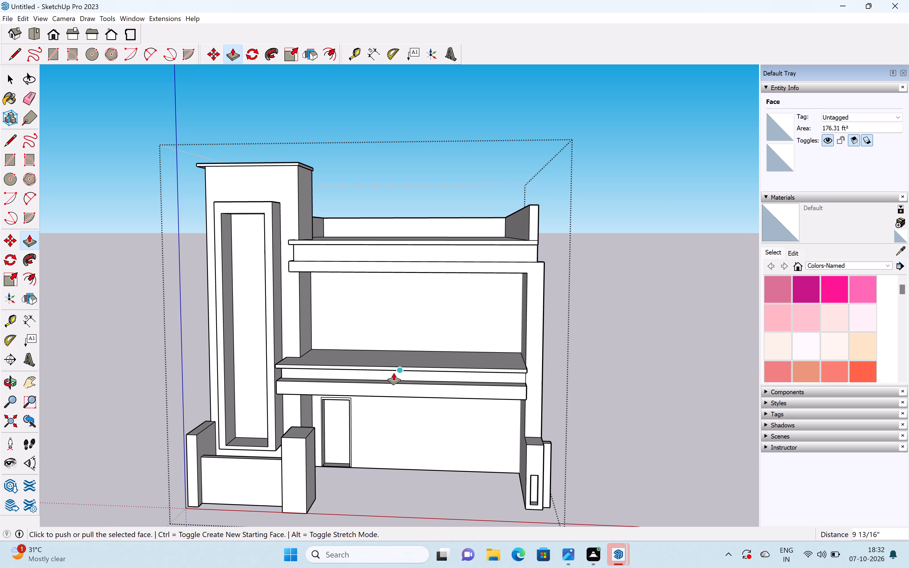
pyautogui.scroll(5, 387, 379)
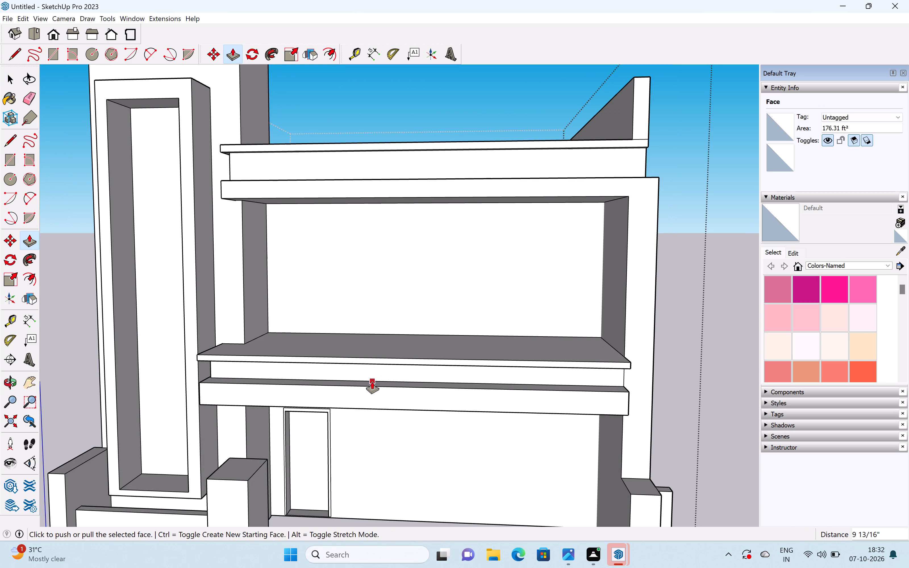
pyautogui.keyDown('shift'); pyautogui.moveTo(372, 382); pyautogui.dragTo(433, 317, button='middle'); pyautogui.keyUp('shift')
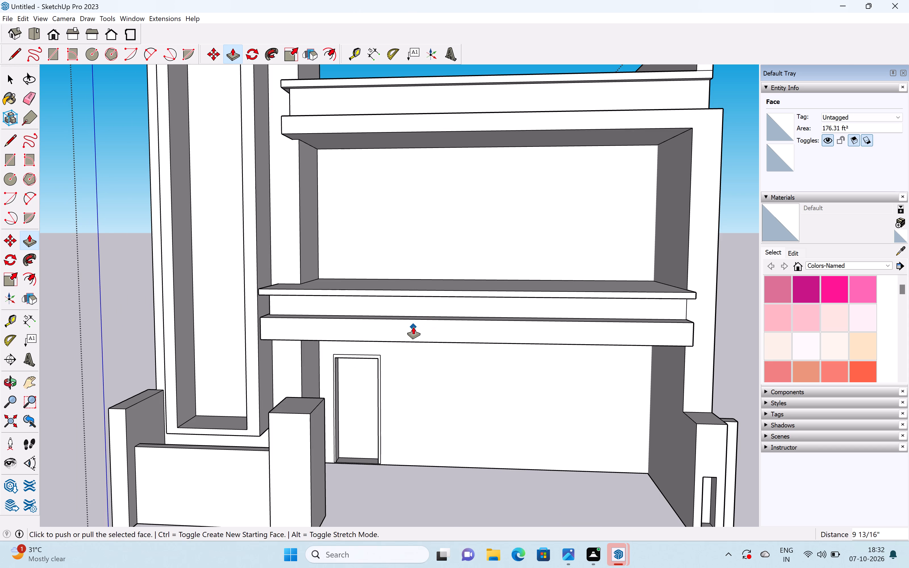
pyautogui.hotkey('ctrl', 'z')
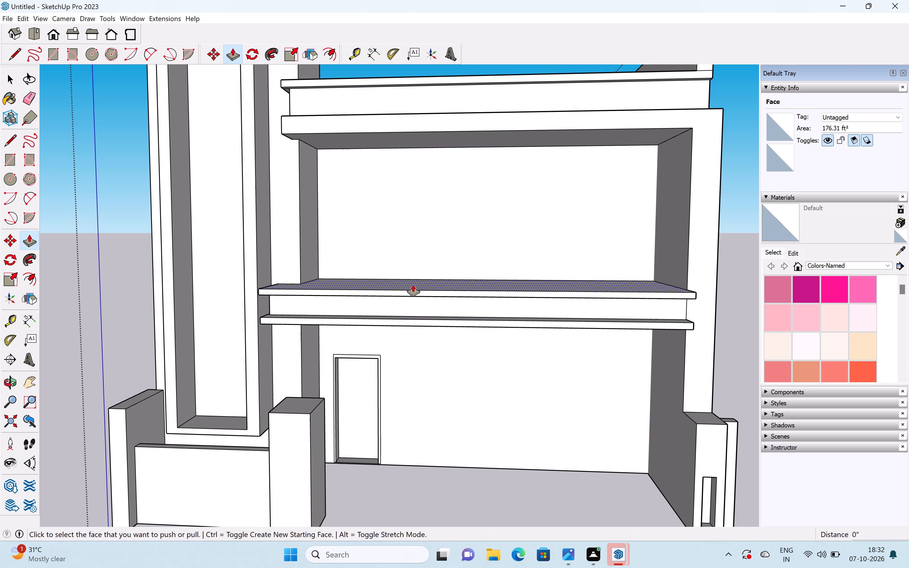
# Raise the first-floor slab's upper ledge, pulling its top face up about 8 1/2" and its underside up about 7 13/16".
pyautogui.moveTo(414, 282); pyautogui.dragTo(415, 275)
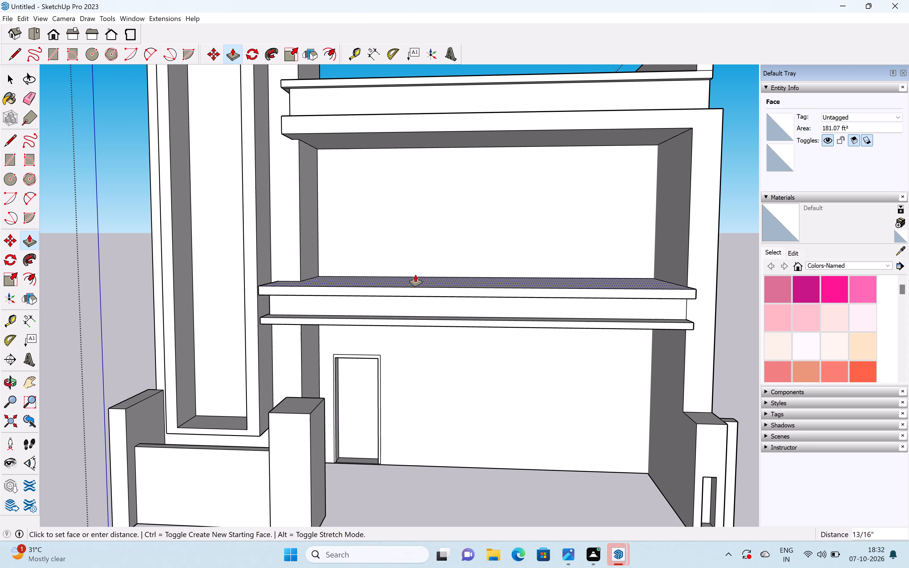
pyautogui.moveTo(415, 275); pyautogui.dragTo(417, 270)
pyautogui.moveTo(414, 290); pyautogui.dragTo(415, 198, button='middle')
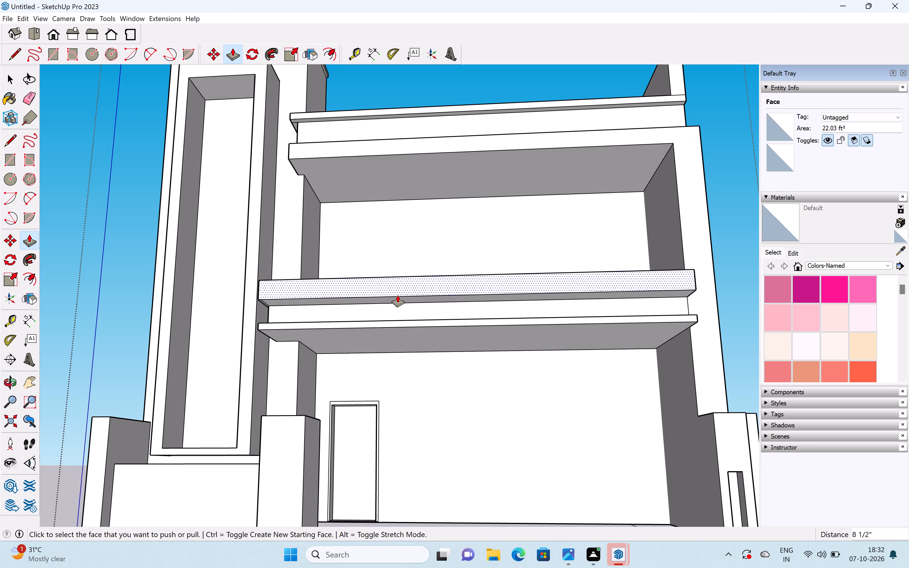
pyautogui.moveTo(397, 298); pyautogui.dragTo(397, 285)
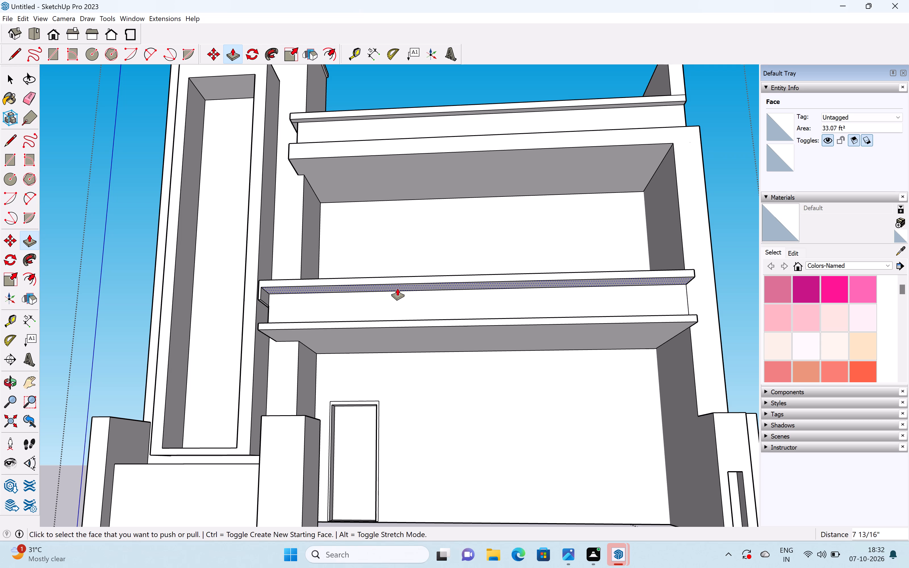
# Pull the roof slab's top face inside the parapet up about 1' 3/4".
pyautogui.scroll(-6, 397, 289)
pyautogui.scroll(-2, 392, 318)
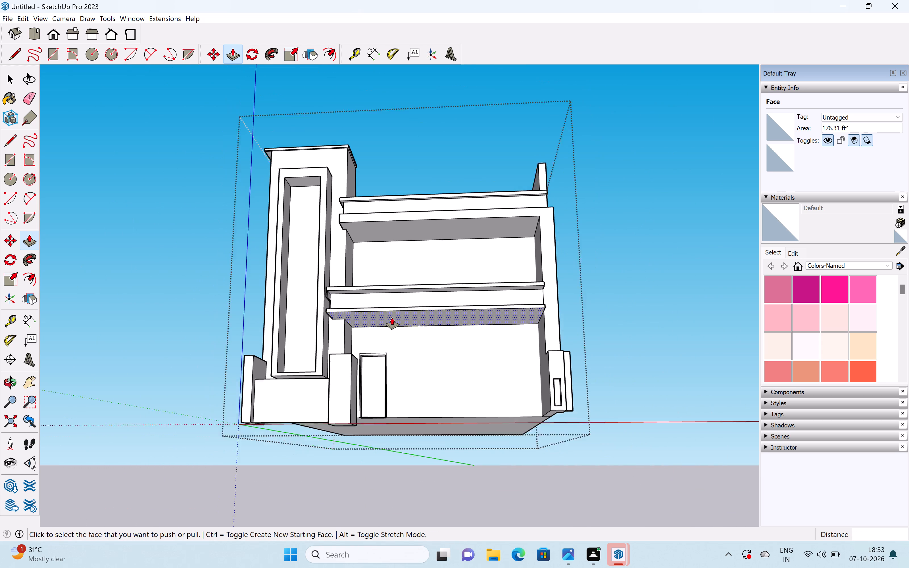
pyautogui.scroll(-4, 392, 318)
pyautogui.moveTo(392, 317); pyautogui.dragTo(399, 418, button='middle')
pyautogui.moveTo(439, 273); pyautogui.dragTo(377, 320, button='middle')
pyautogui.scroll(6, 383, 302)
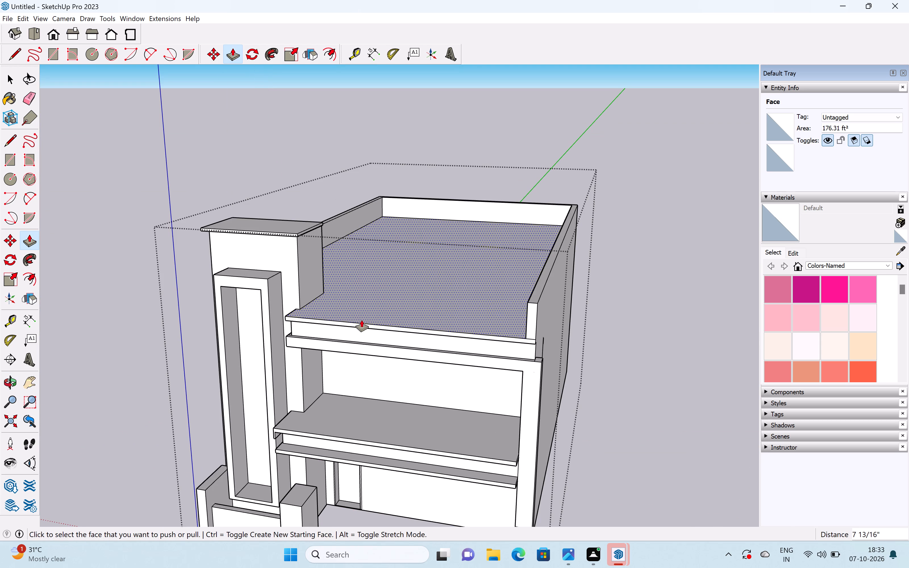
pyautogui.moveTo(362, 316); pyautogui.dragTo(364, 304)
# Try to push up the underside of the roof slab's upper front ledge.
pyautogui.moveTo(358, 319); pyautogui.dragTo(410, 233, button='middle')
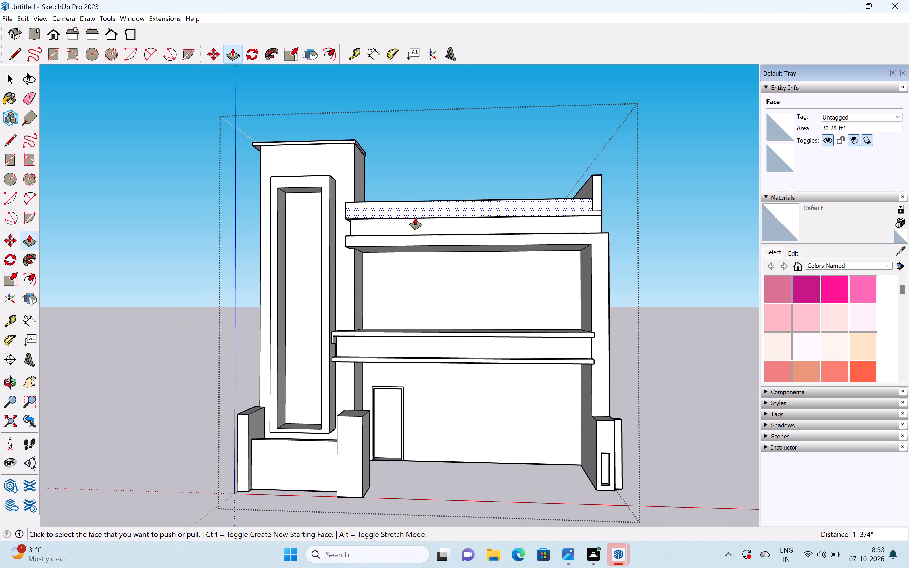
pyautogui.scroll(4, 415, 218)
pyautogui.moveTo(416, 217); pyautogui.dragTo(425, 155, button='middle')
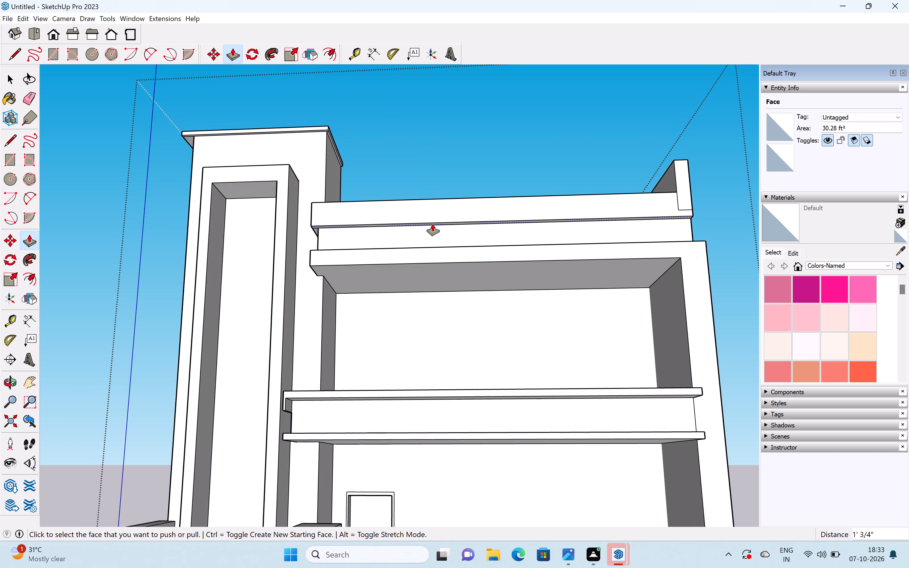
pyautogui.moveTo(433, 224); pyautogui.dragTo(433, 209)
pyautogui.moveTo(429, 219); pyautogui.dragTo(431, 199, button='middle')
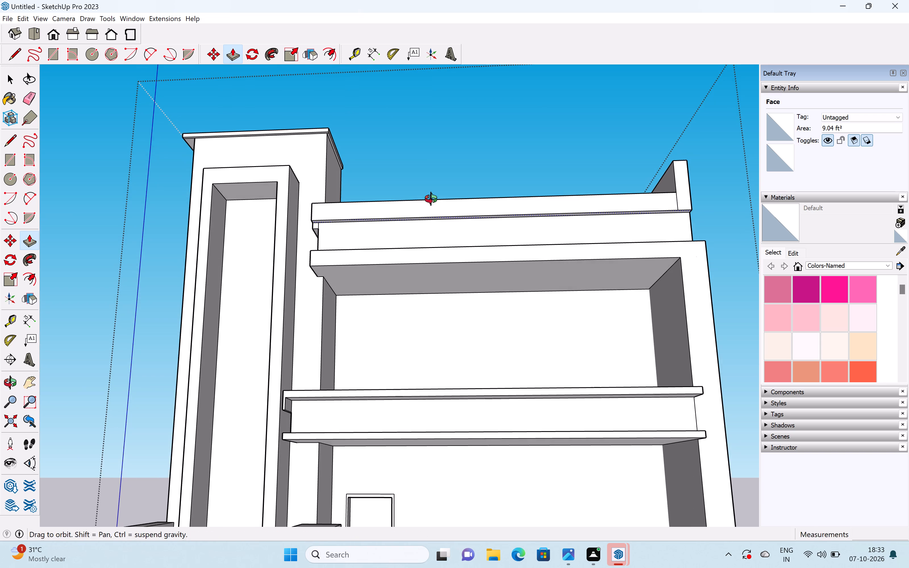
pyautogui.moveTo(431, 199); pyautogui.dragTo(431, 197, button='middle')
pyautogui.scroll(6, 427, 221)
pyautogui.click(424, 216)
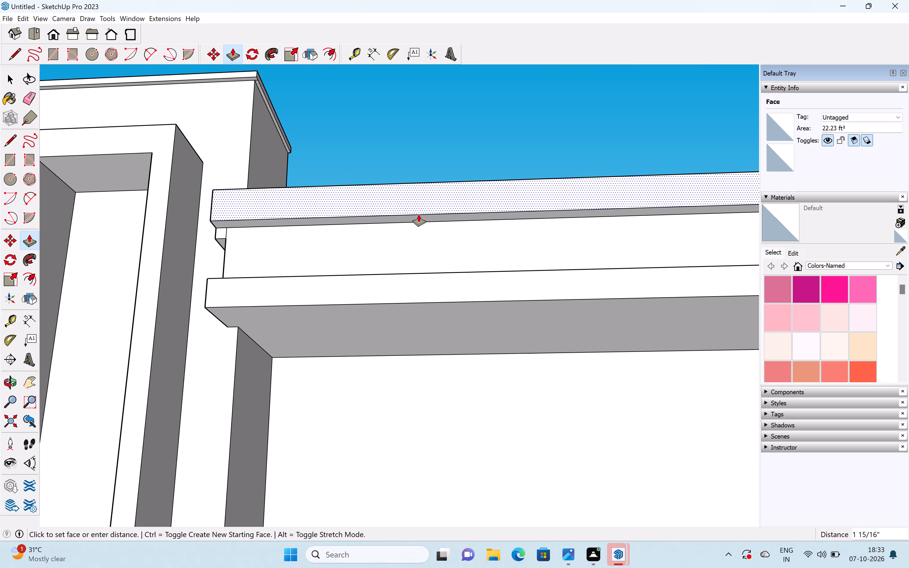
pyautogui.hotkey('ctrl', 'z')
# Thin the roof slab's upper front ledge by raising its underside about 4 7/16", followed by about 8 1/16".
pyautogui.moveTo(418, 220); pyautogui.dragTo(428, 172, button='middle')
pyautogui.scroll(1, 429, 172)
pyautogui.scroll(-8, 428, 177)
pyautogui.moveTo(427, 195); pyautogui.dragTo(429, 209, button='middle')
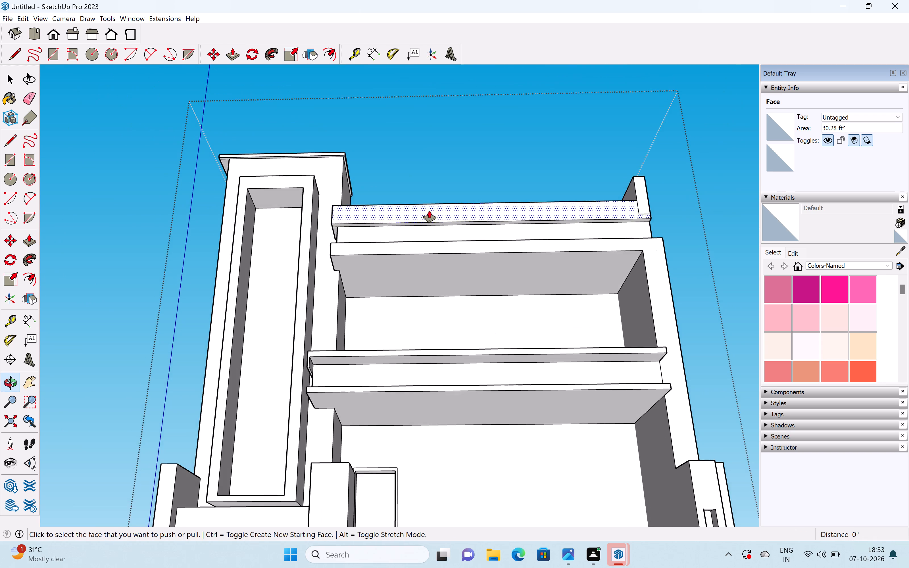
pyautogui.scroll(7, 417, 234)
pyautogui.moveTo(416, 216); pyautogui.dragTo(419, 188)
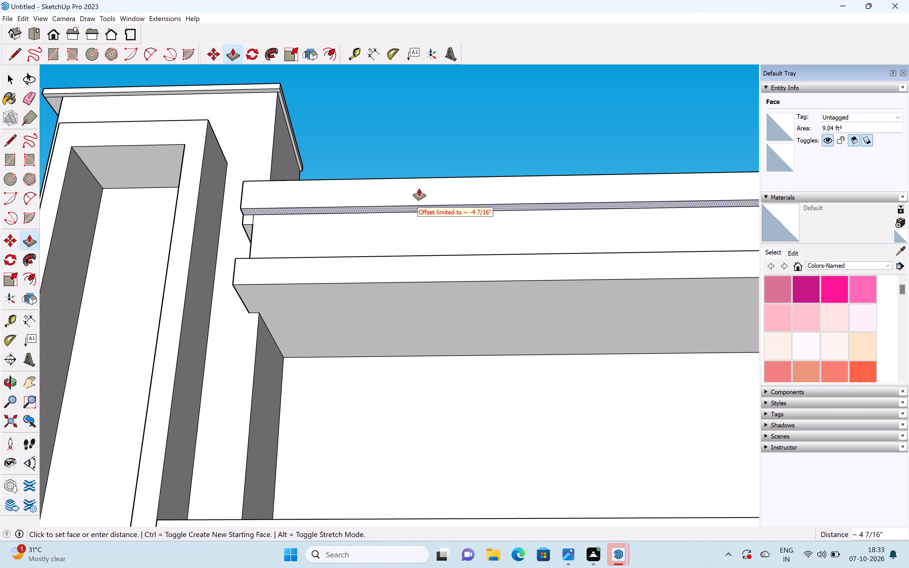
pyautogui.moveTo(419, 188); pyautogui.dragTo(419, 186)
pyautogui.scroll(-7, 419, 186)
pyautogui.moveTo(553, 200); pyautogui.dragTo(258, 227, button='middle')
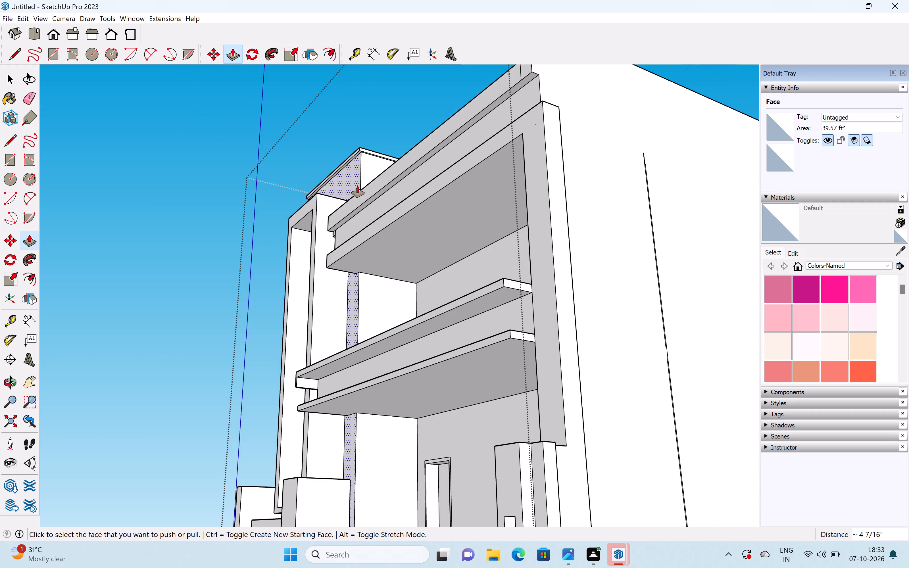
pyautogui.scroll(-5, 376, 190)
pyautogui.keyDown('shift'); pyautogui.moveTo(464, 143); pyautogui.dragTo(447, 223, button='middle'); pyautogui.keyUp('shift')
pyautogui.scroll(5, 442, 207)
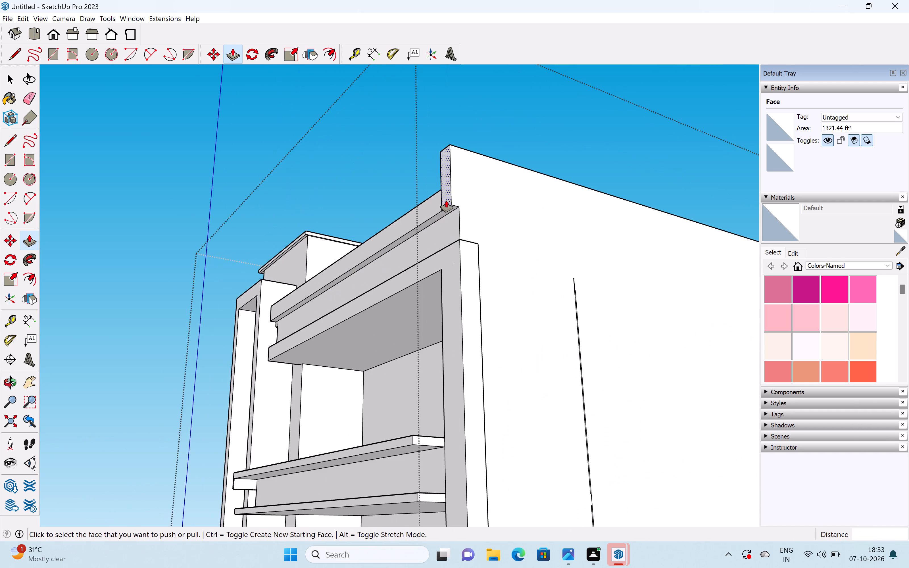
pyautogui.scroll(5, 446, 200)
pyautogui.moveTo(449, 212); pyautogui.dragTo(449, 192)
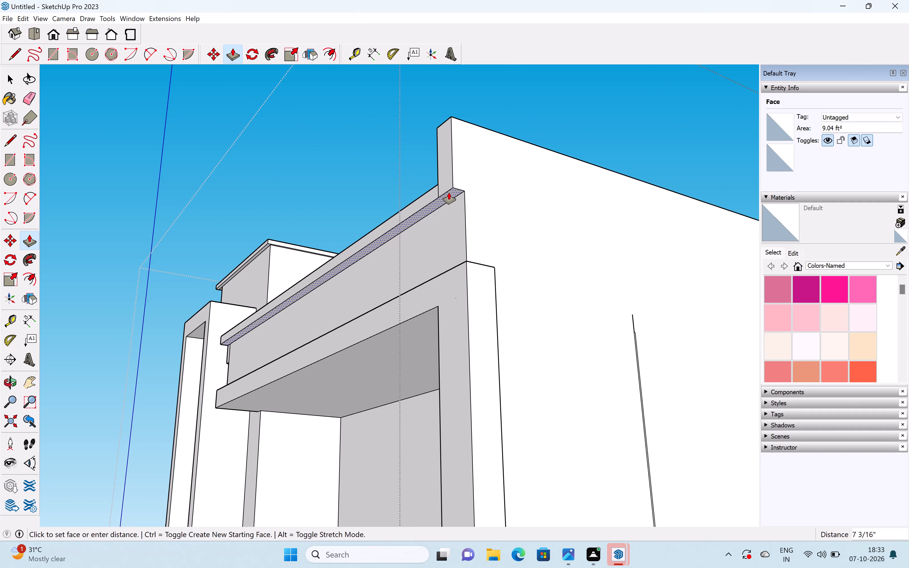
pyautogui.moveTo(449, 192); pyautogui.dragTo(448, 191)
# Thin the roof slab's lower front ledge by pushing the balcony ceiling face up about 7 1/4".
pyautogui.scroll(-12, 445, 199)
pyautogui.moveTo(377, 262); pyautogui.dragTo(420, 344, button='middle')
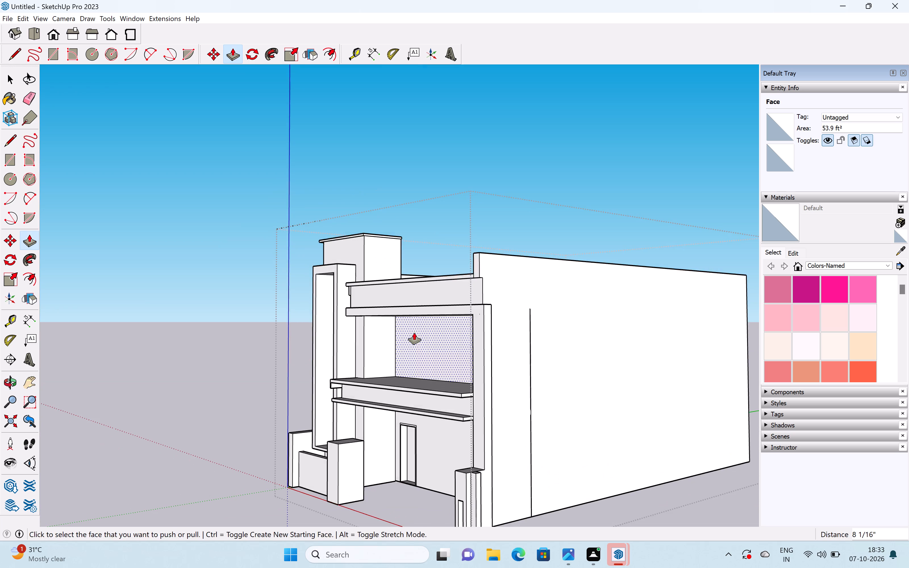
pyautogui.moveTo(415, 328); pyautogui.dragTo(470, 206, button='middle')
pyautogui.moveTo(461, 227); pyautogui.dragTo(462, 223)
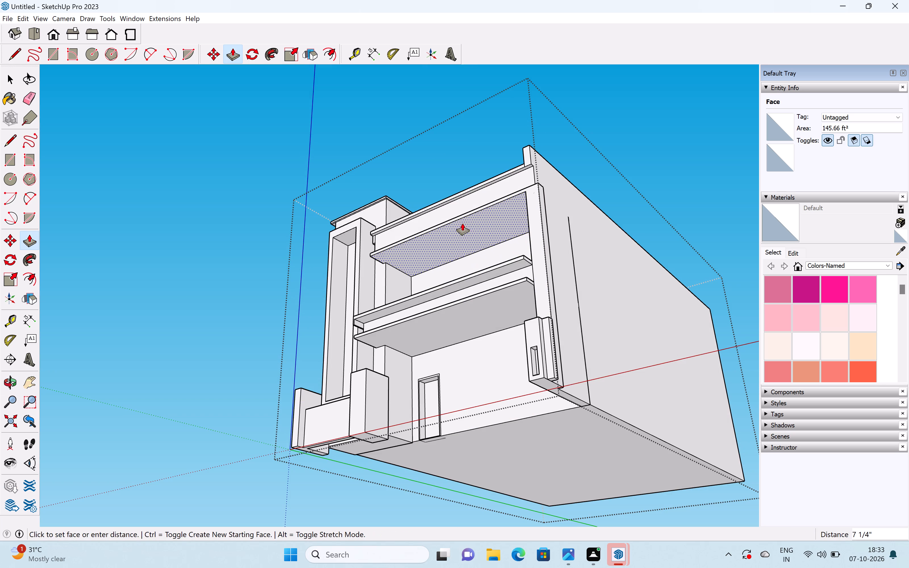
pyautogui.moveTo(462, 223); pyautogui.dragTo(462, 225)
pyautogui.scroll(-7, 458, 224)
pyautogui.press('space')
# Examine the reshaped roof and first-floor slab ledges from the front and from above.
pyautogui.scroll(-1, 435, 235)
pyautogui.moveTo(439, 256); pyautogui.dragTo(539, 391, button='middle')
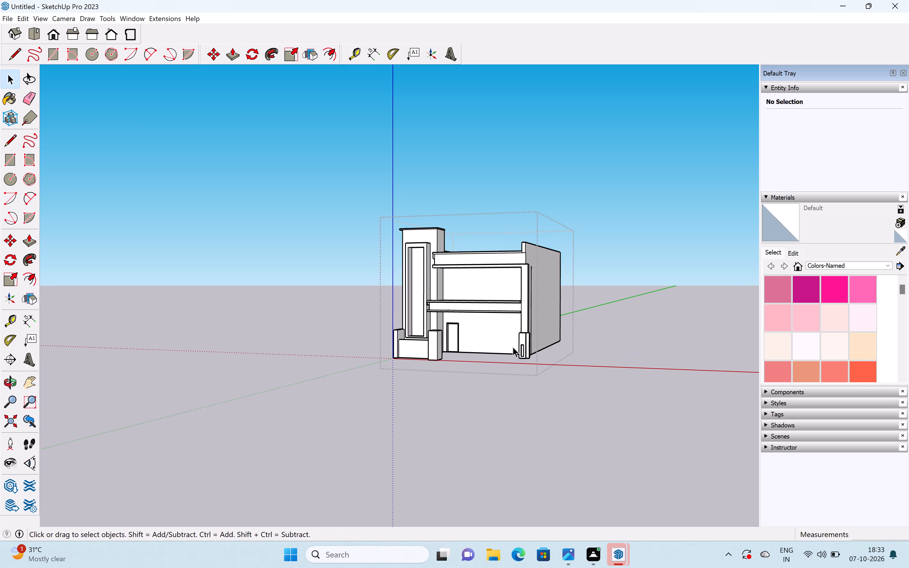
pyautogui.moveTo(462, 317); pyautogui.dragTo(527, 320, button='middle')
pyautogui.scroll(10, 524, 255)
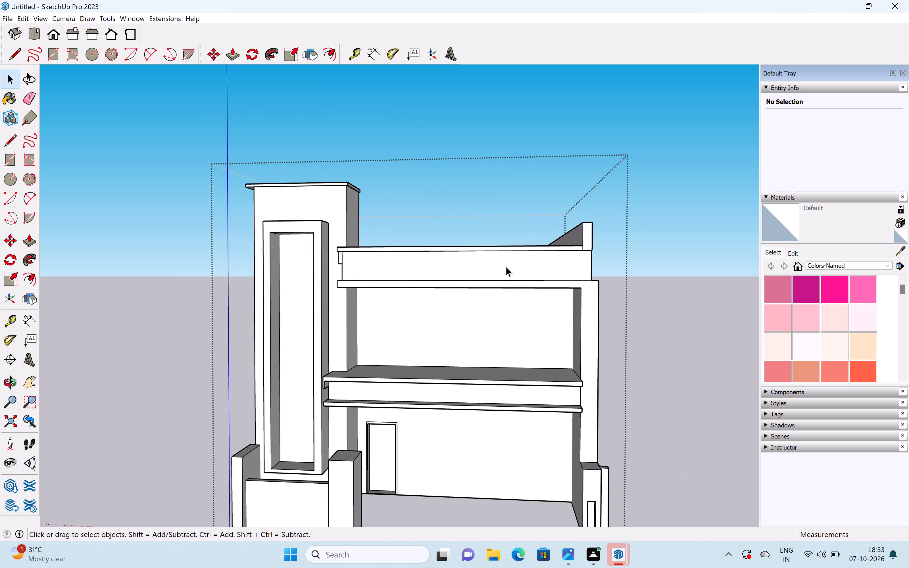
pyautogui.scroll(1, 506, 266)
pyautogui.moveTo(508, 273); pyautogui.dragTo(510, 341, button='middle')
pyautogui.scroll(-7, 501, 319)
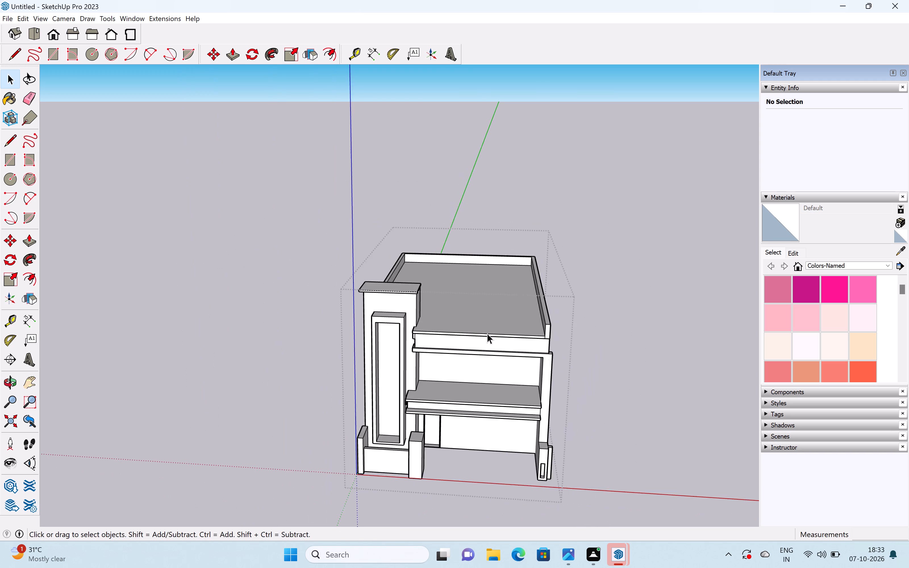
pyautogui.moveTo(487, 333); pyautogui.dragTo(502, 237, button='middle')
pyautogui.scroll(1, 502, 237)
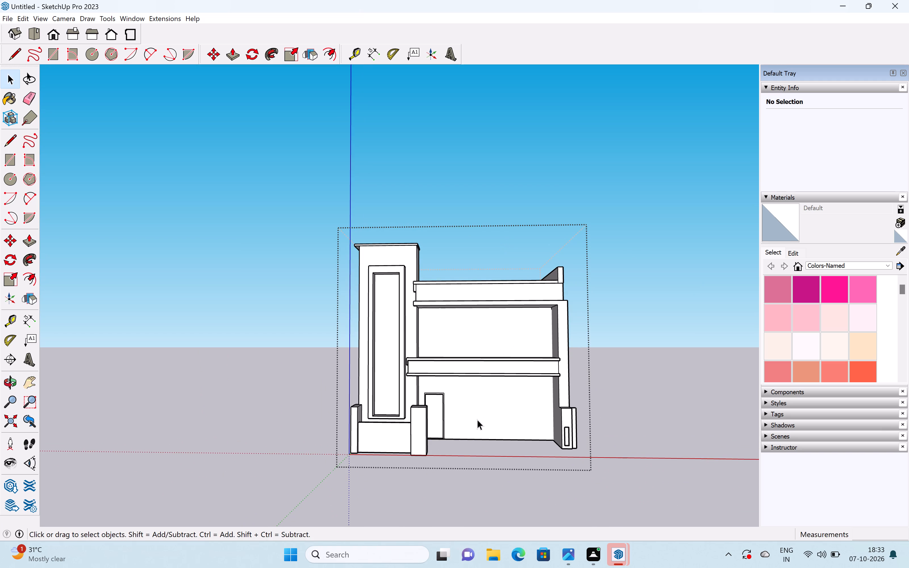
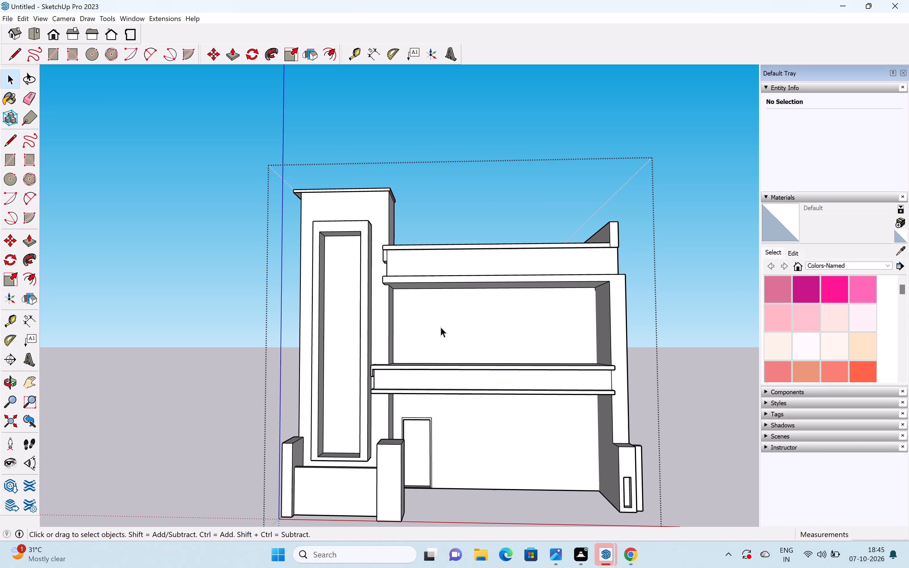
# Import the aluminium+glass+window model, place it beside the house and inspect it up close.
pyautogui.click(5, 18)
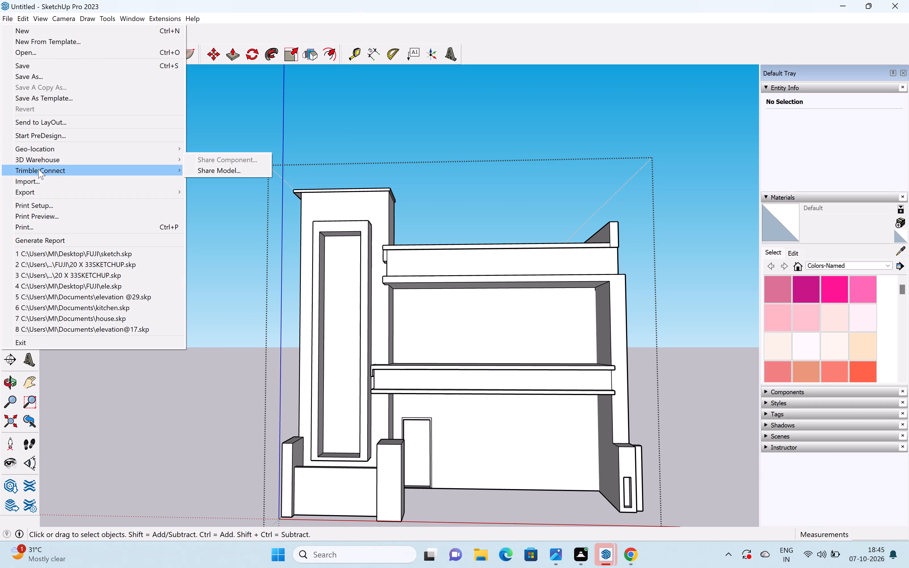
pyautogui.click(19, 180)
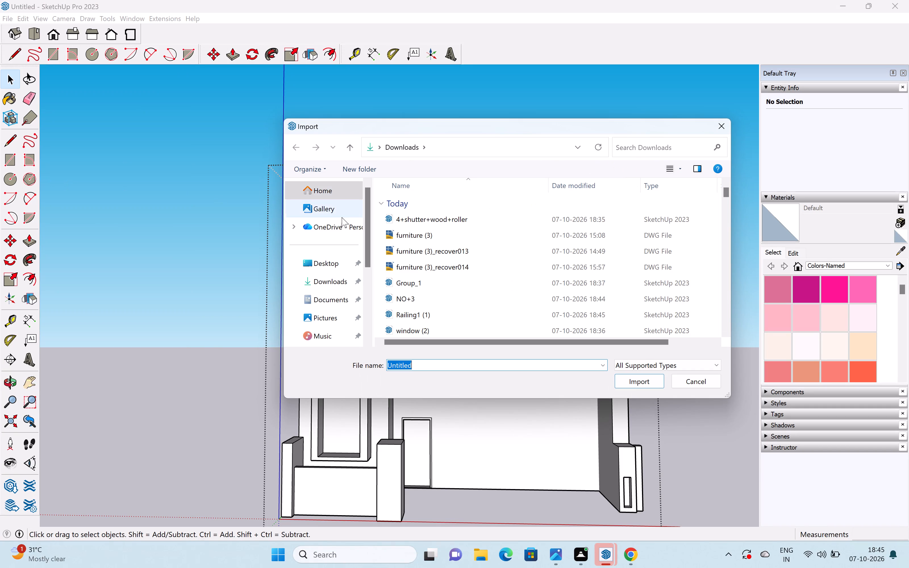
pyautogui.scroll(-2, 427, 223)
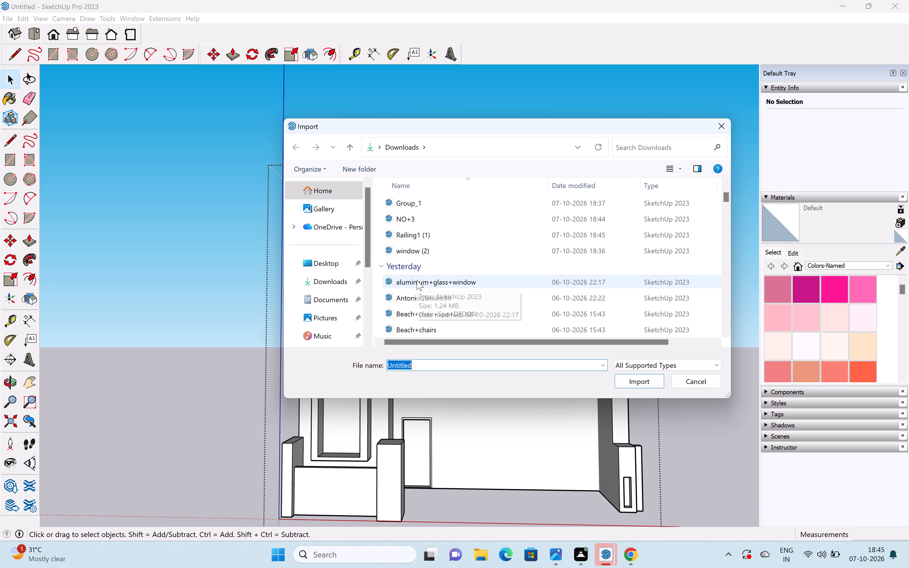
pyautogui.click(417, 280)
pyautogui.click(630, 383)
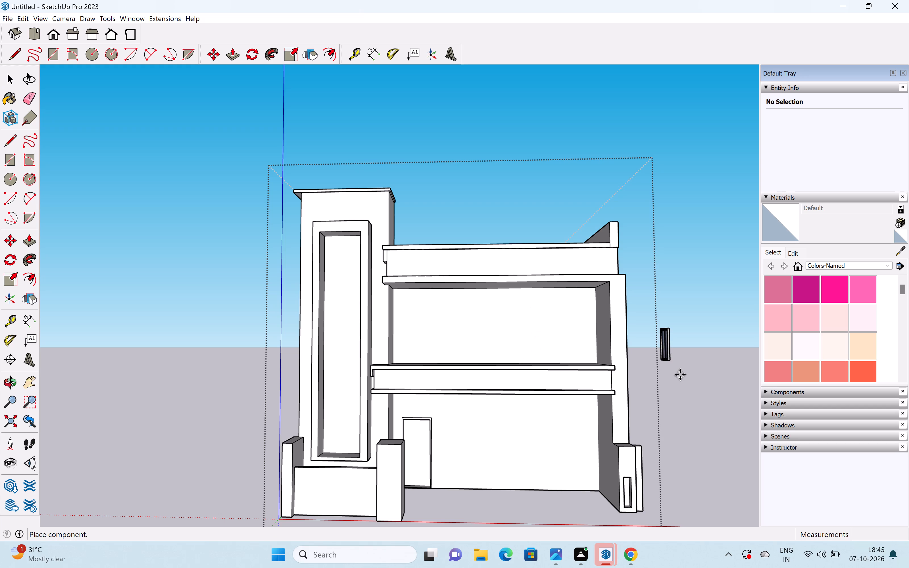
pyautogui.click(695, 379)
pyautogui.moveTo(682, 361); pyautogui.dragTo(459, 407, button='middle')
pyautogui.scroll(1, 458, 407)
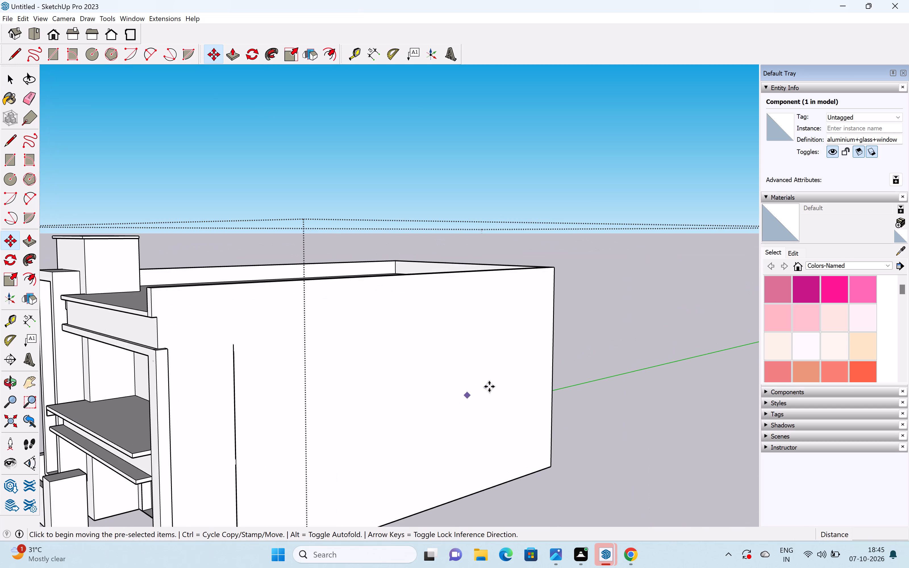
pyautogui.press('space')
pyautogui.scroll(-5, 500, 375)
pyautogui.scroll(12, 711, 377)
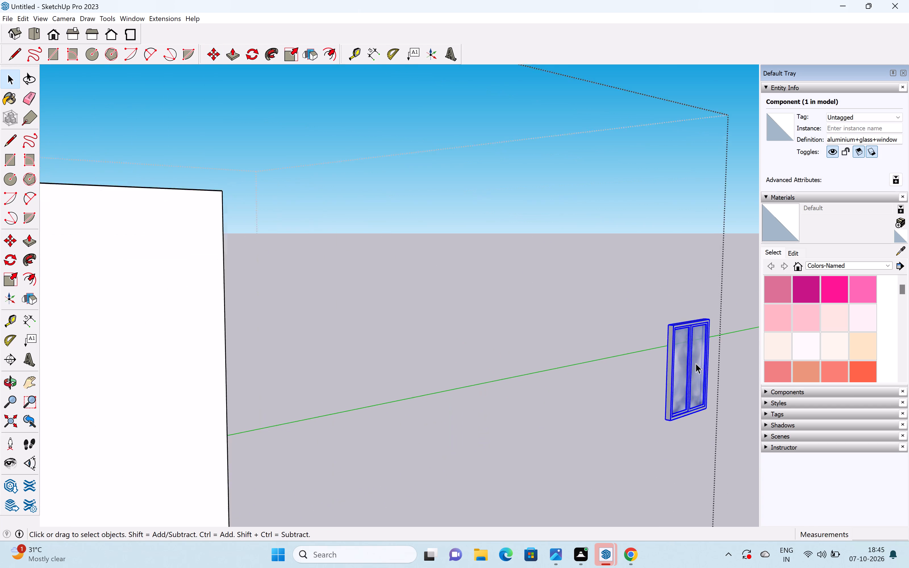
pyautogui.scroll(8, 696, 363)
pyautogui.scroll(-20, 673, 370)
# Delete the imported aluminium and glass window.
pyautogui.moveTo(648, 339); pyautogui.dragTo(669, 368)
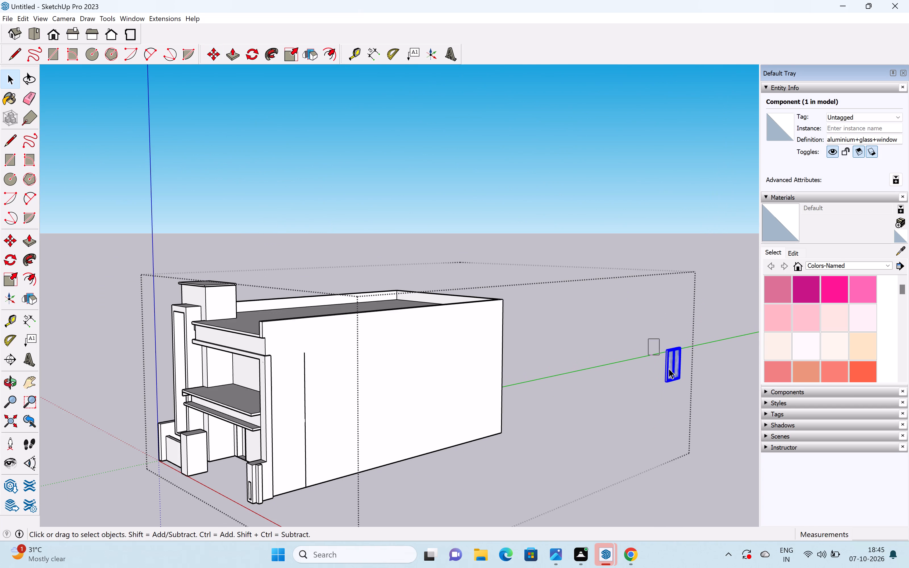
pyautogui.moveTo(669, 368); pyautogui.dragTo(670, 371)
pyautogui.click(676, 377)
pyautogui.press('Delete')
# Import the Railing1 (1) model from Downloads and place it in the open space beside the house.
pyautogui.scroll(-5, 672, 371)
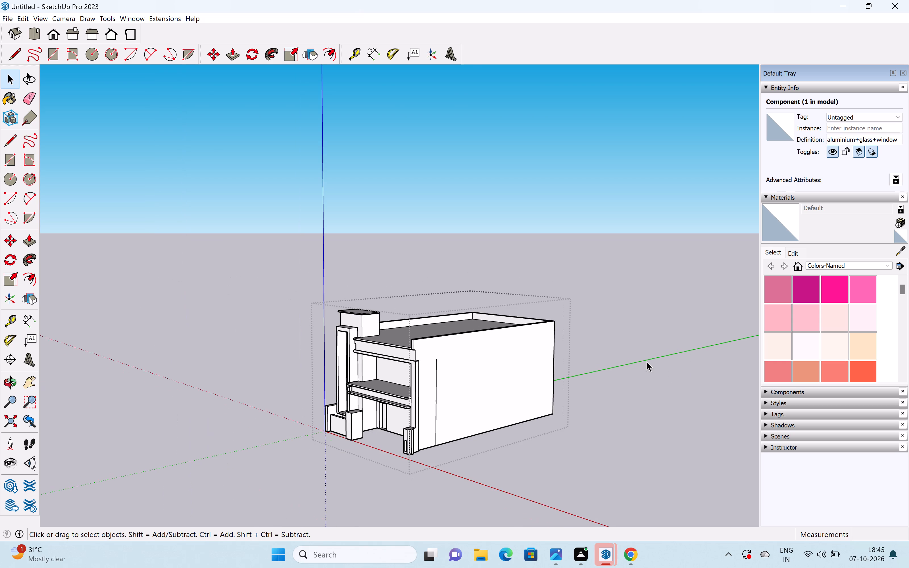
pyautogui.scroll(-1, 647, 361)
pyautogui.moveTo(499, 360); pyautogui.dragTo(654, 332, button='middle')
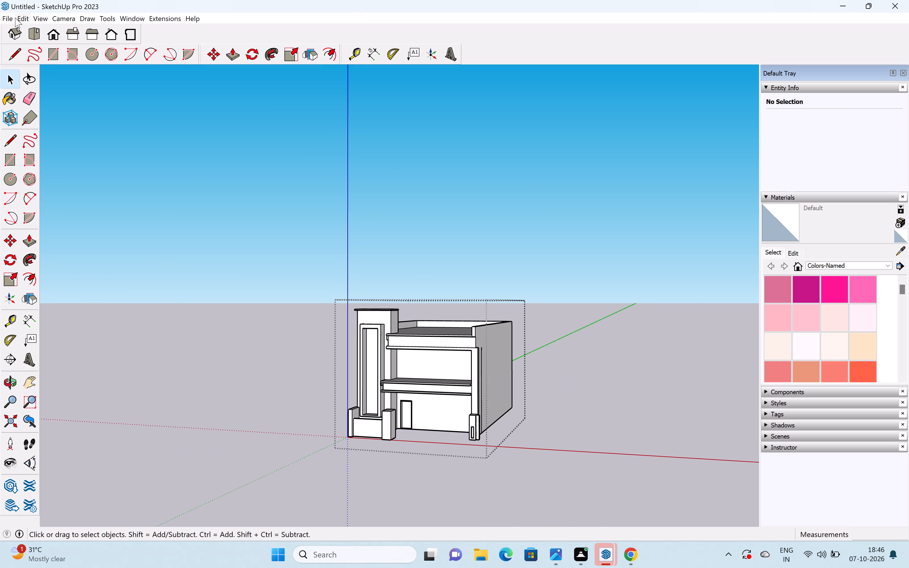
pyautogui.click(5, 16)
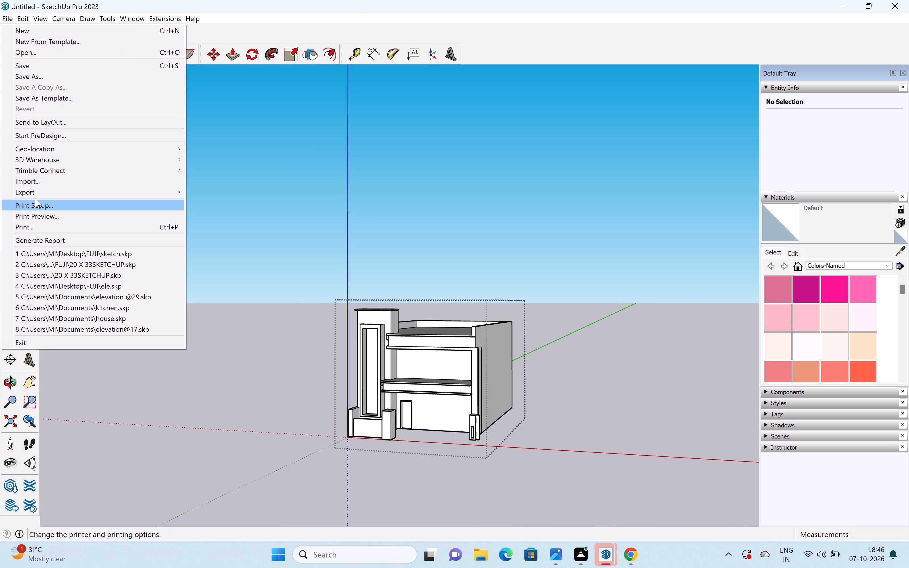
pyautogui.click(37, 182)
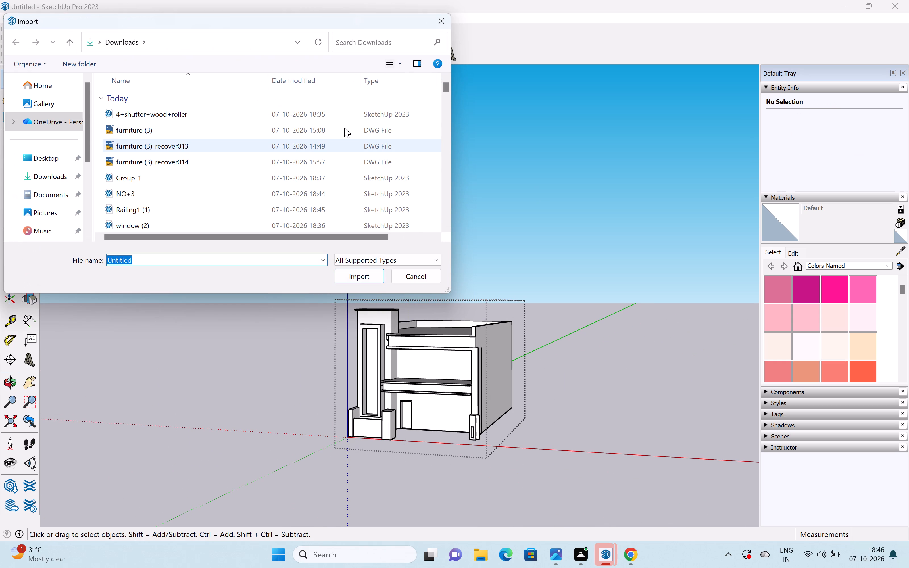
pyautogui.scroll(-1, 222, 149)
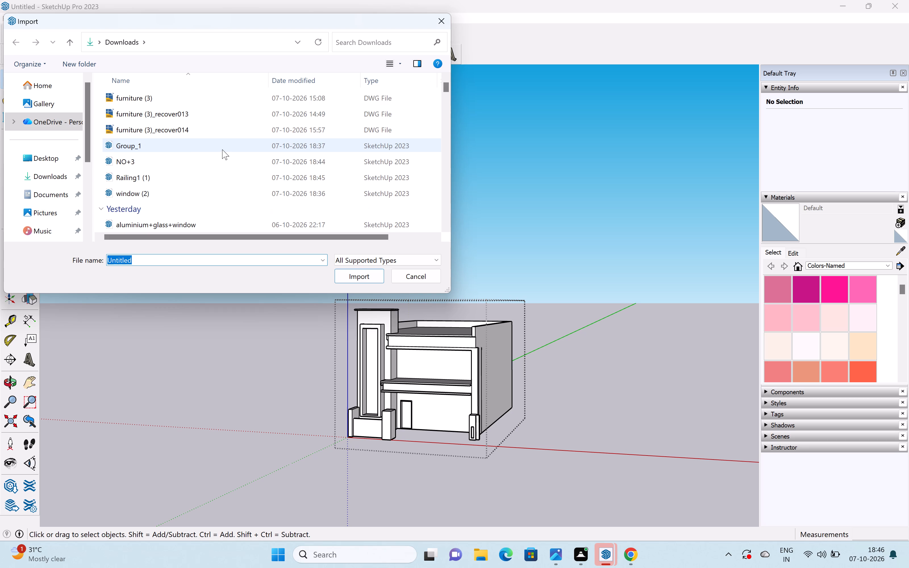
pyautogui.click(139, 178)
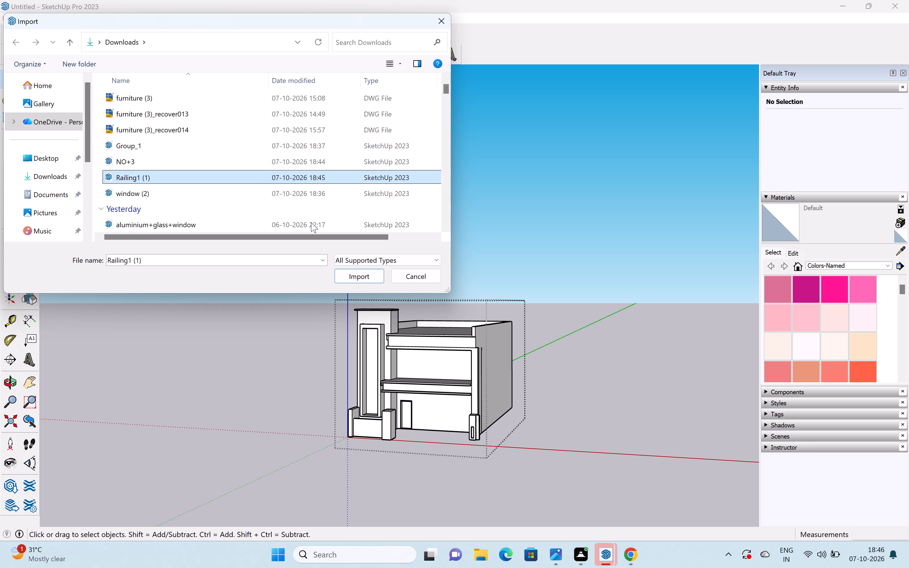
pyautogui.click(367, 272)
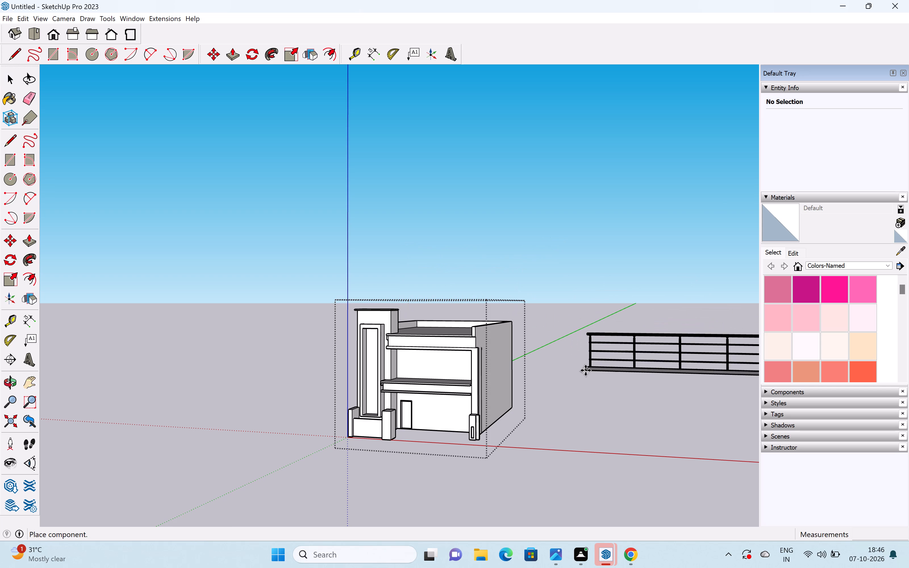
pyautogui.click(585, 370)
# Import the window (2) model and place it beside the house, in front of the imported railing.
pyautogui.click(12, 19)
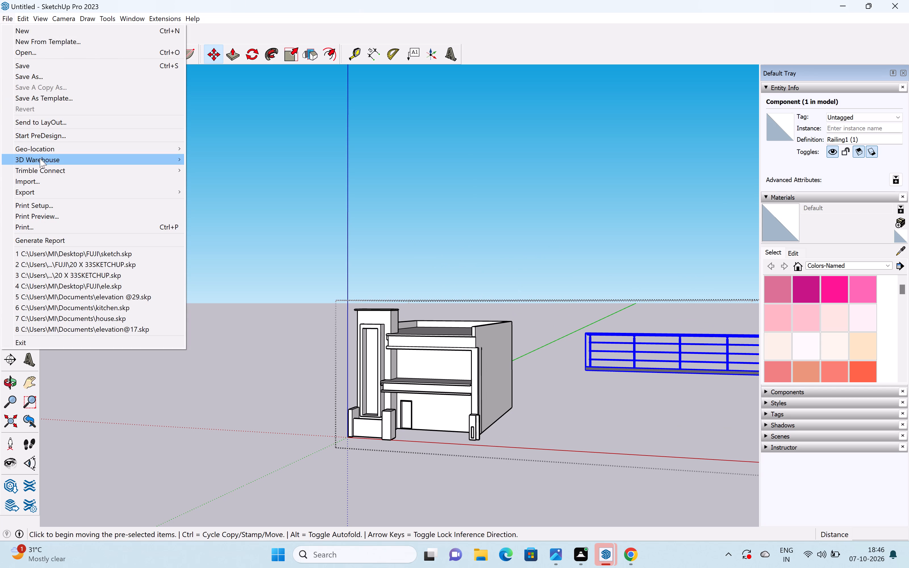
pyautogui.click(29, 184)
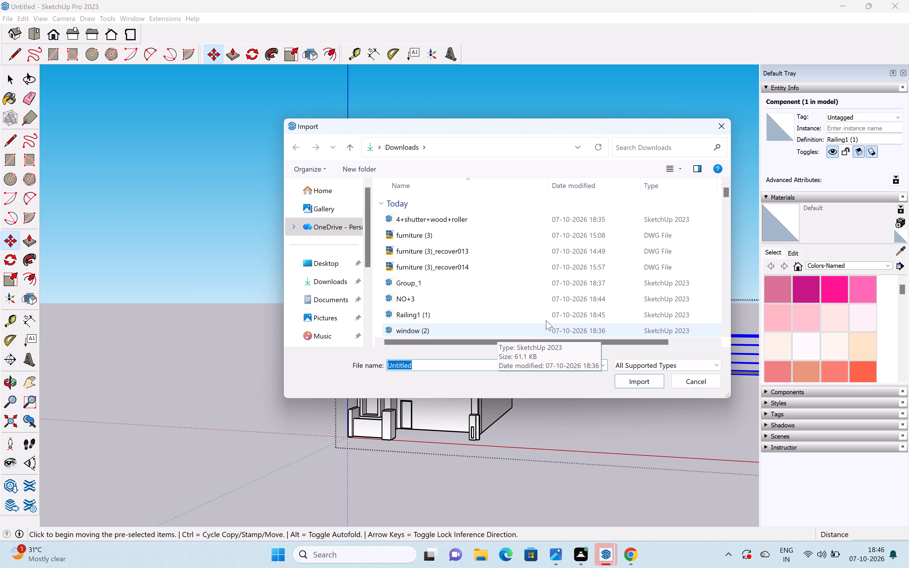
pyautogui.click(557, 331)
pyautogui.click(632, 384)
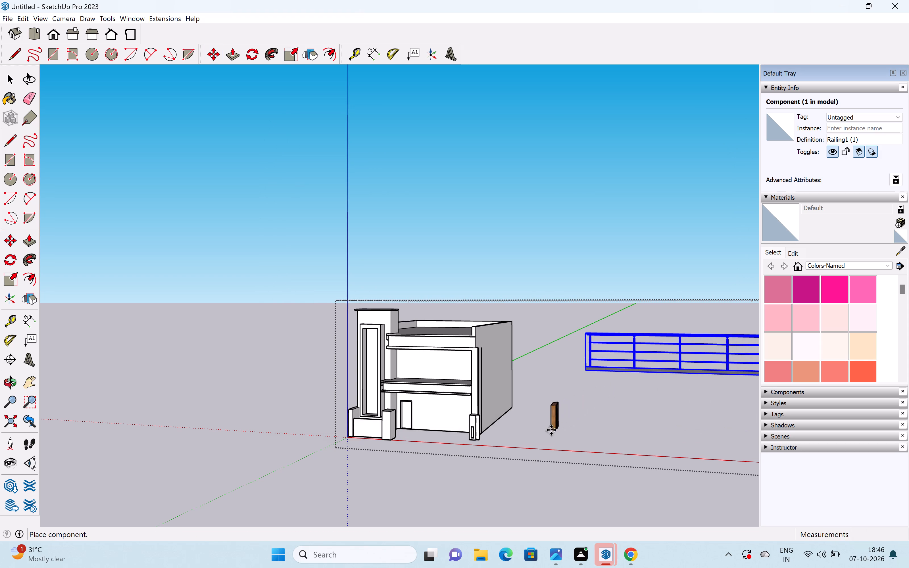
pyautogui.click(607, 423)
# Import the NO+3 three-panel model and place it on the ground between the house and the imported wooden window.
pyautogui.click(7, 17)
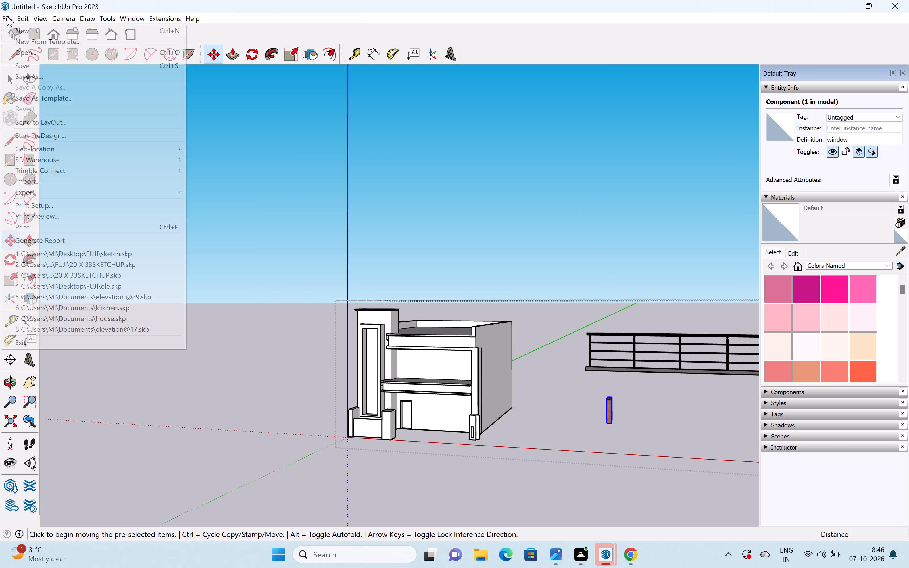
pyautogui.click(60, 185)
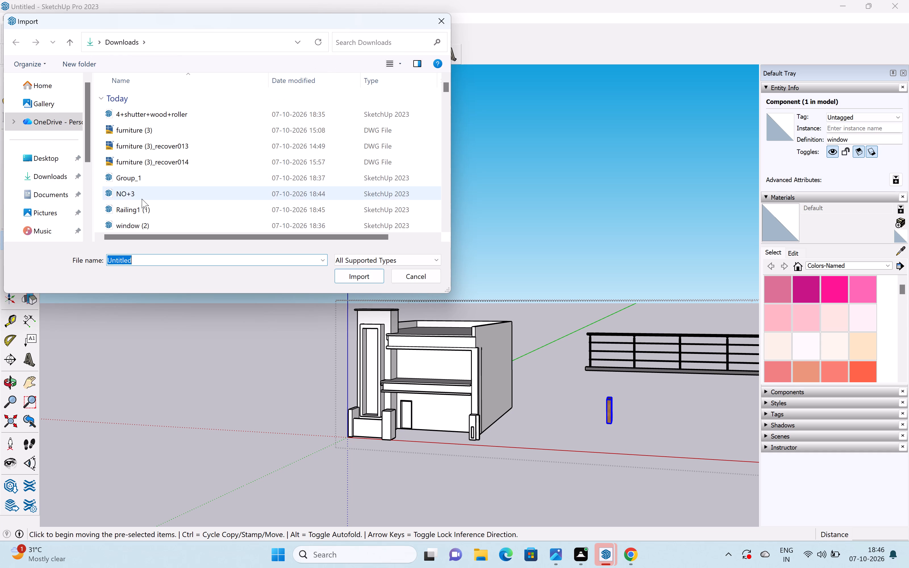
pyautogui.click(141, 196)
pyautogui.click(339, 273)
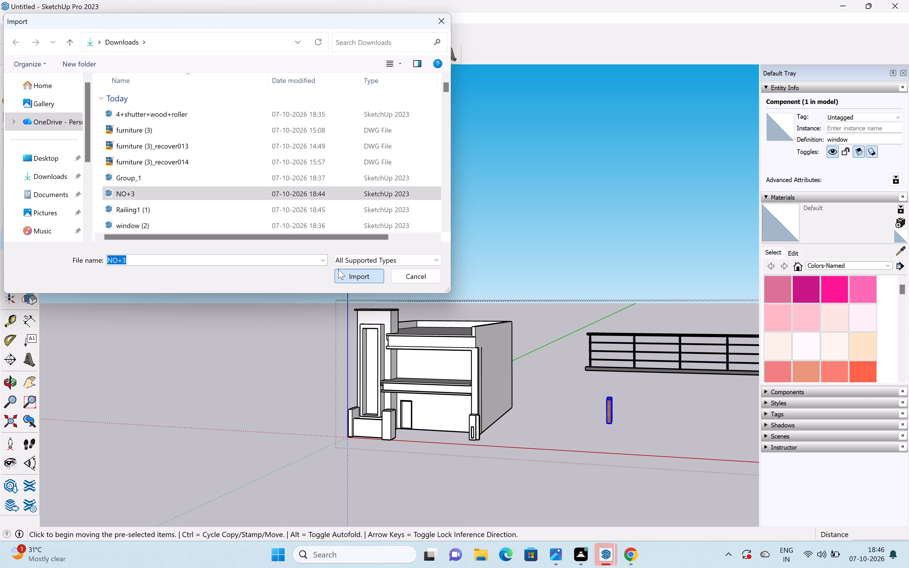
pyautogui.click(488, 336)
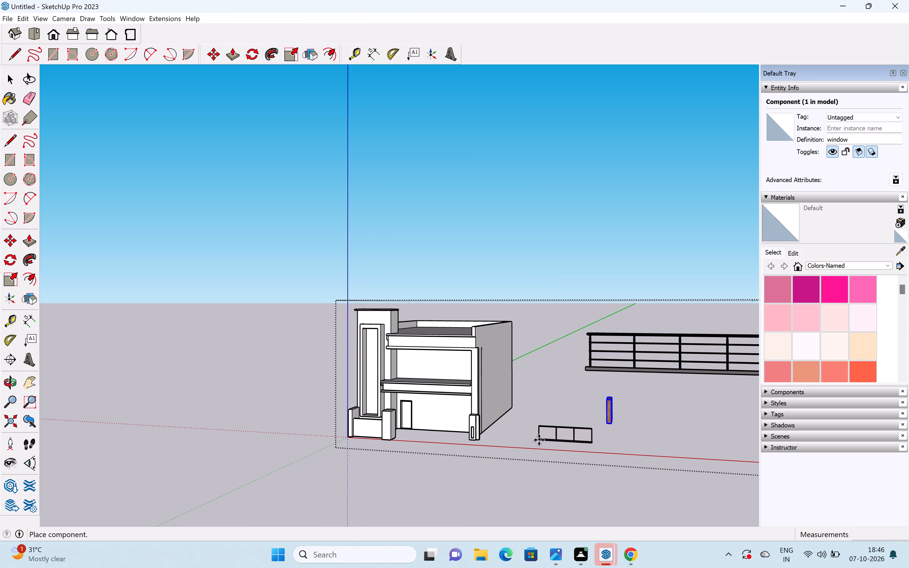
pyautogui.scroll(15, 546, 443)
pyautogui.scroll(-4, 545, 437)
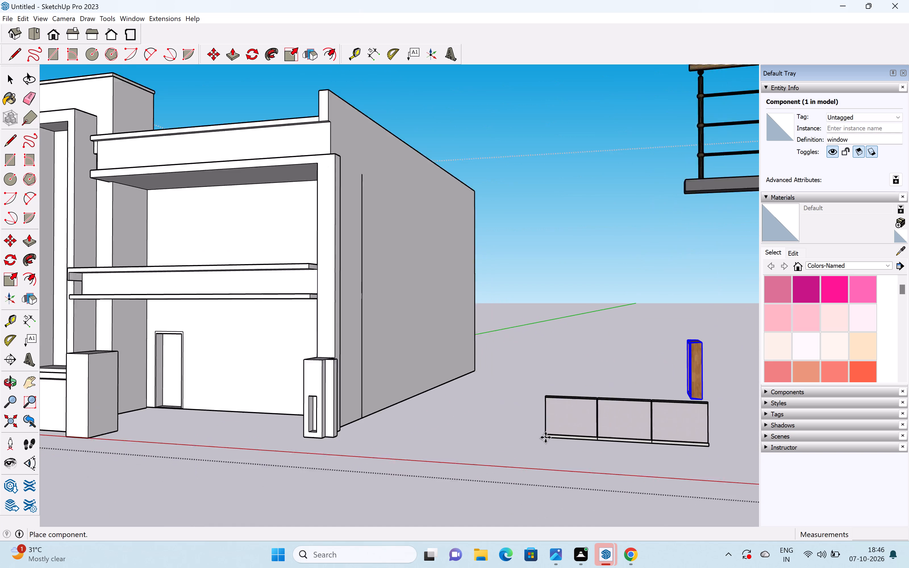
pyautogui.scroll(-2, 545, 437)
pyautogui.click(506, 450)
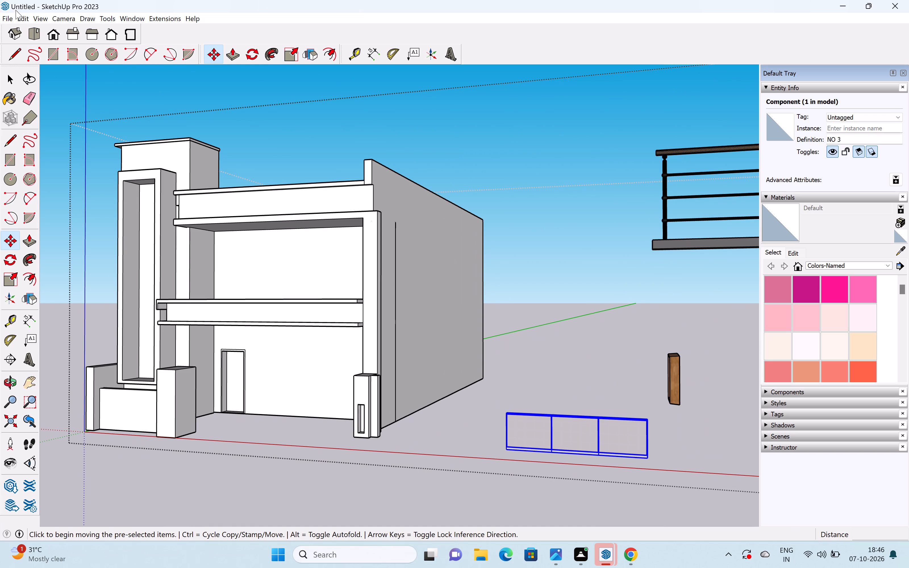
# Import the Group_1 wooden door and place it beside the house, behind the three-panel model.
pyautogui.click(7, 17)
pyautogui.click(41, 181)
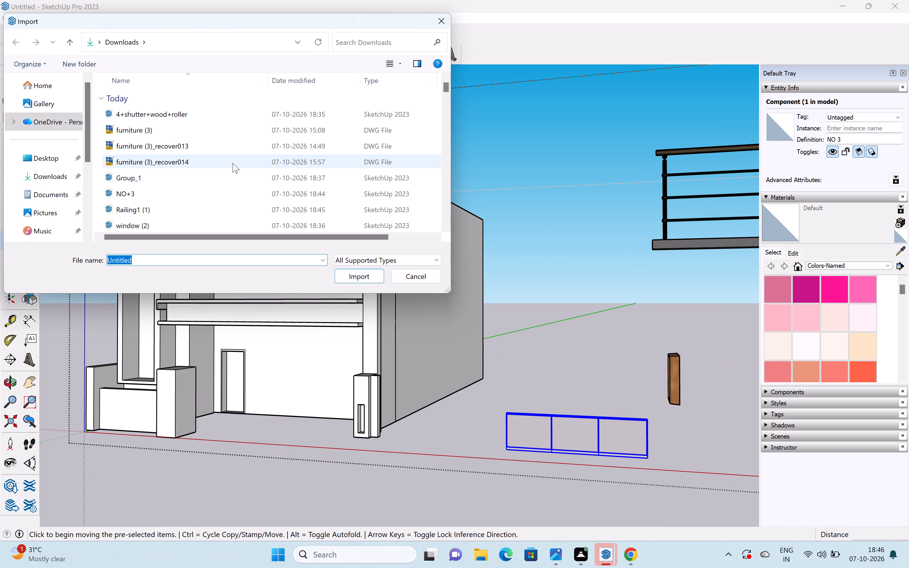
pyautogui.scroll(-1, 245, 186)
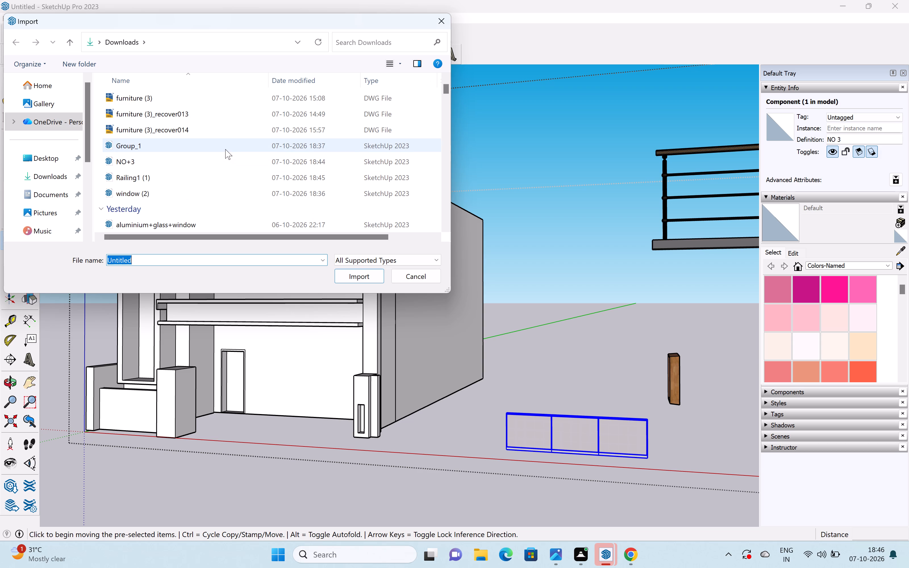
pyautogui.click(225, 149)
pyautogui.click(370, 278)
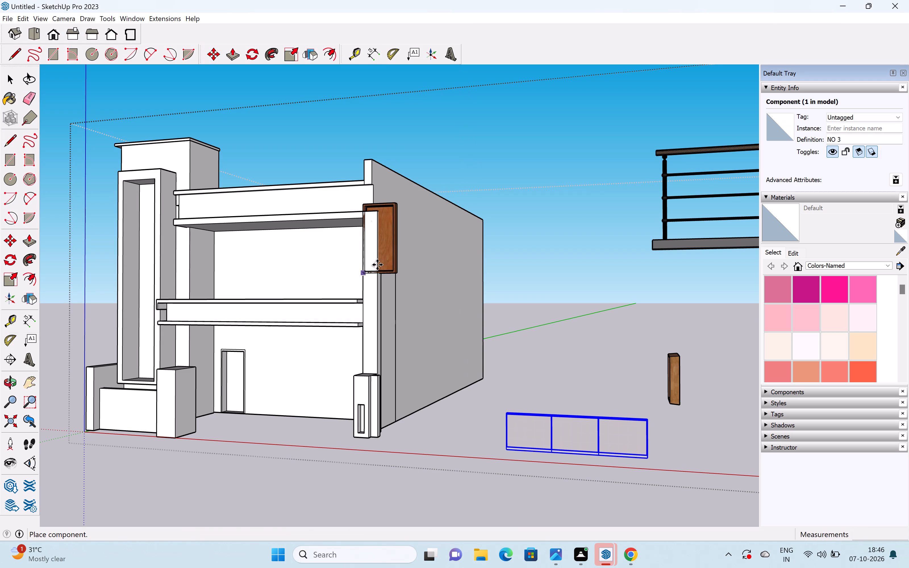
pyautogui.click(538, 353)
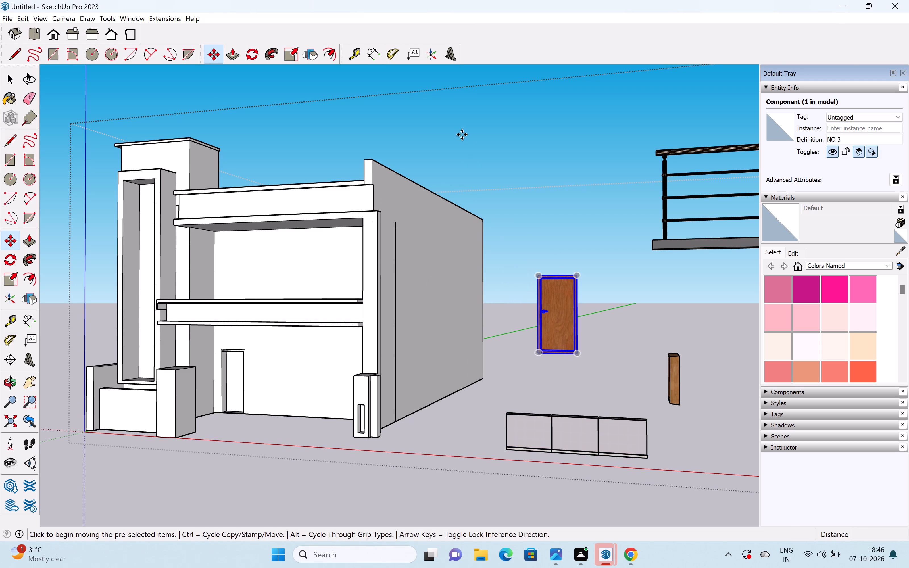
# Import the 4+shutter+wood+roller gate and place it beside the house, beyond the three-panel model.
pyautogui.moveTo(5, 14); pyautogui.dragTo(6, 20)
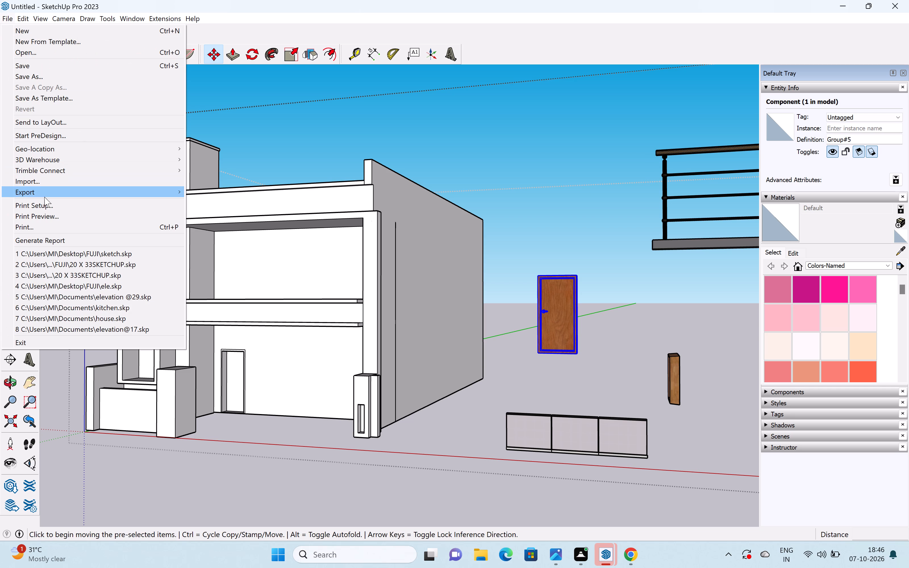
pyautogui.click(49, 181)
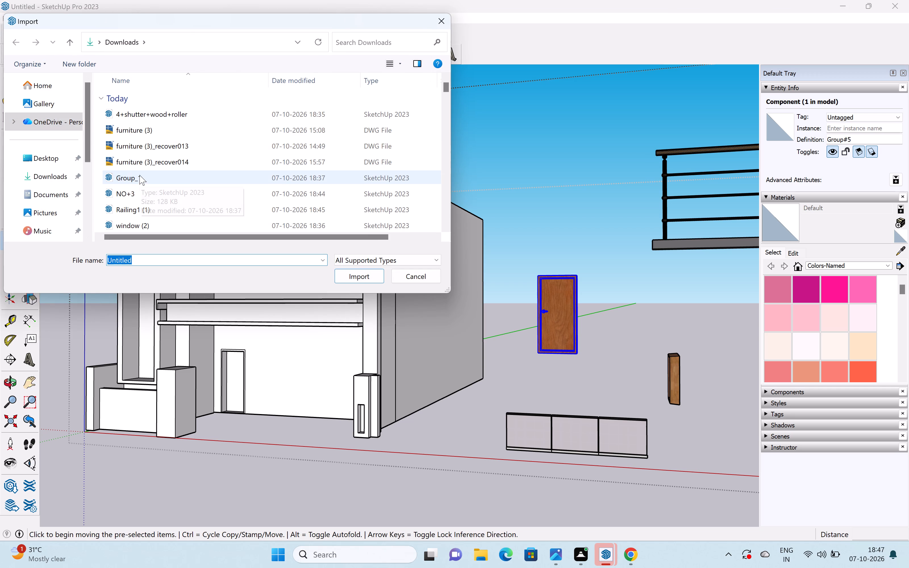
pyautogui.click(144, 116)
pyautogui.click(358, 276)
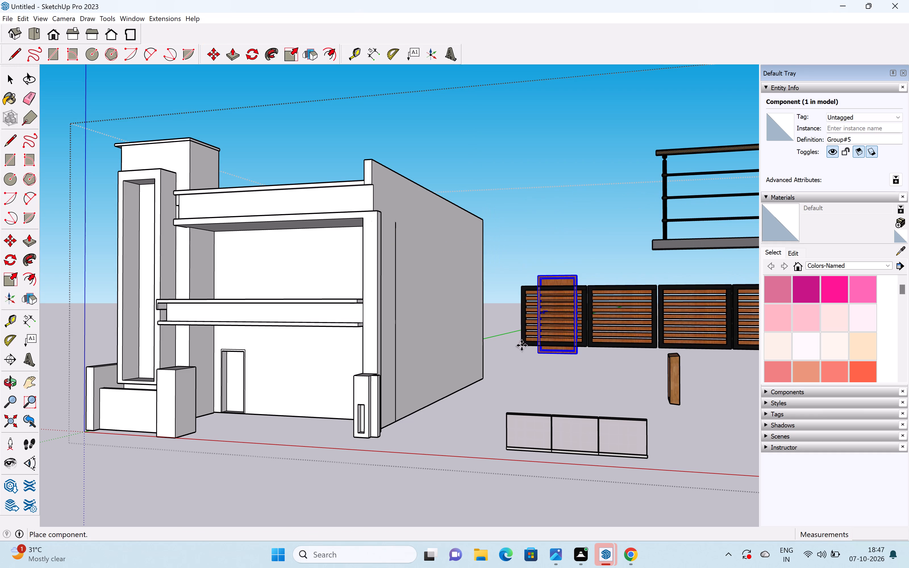
pyautogui.scroll(-6, 450, 494)
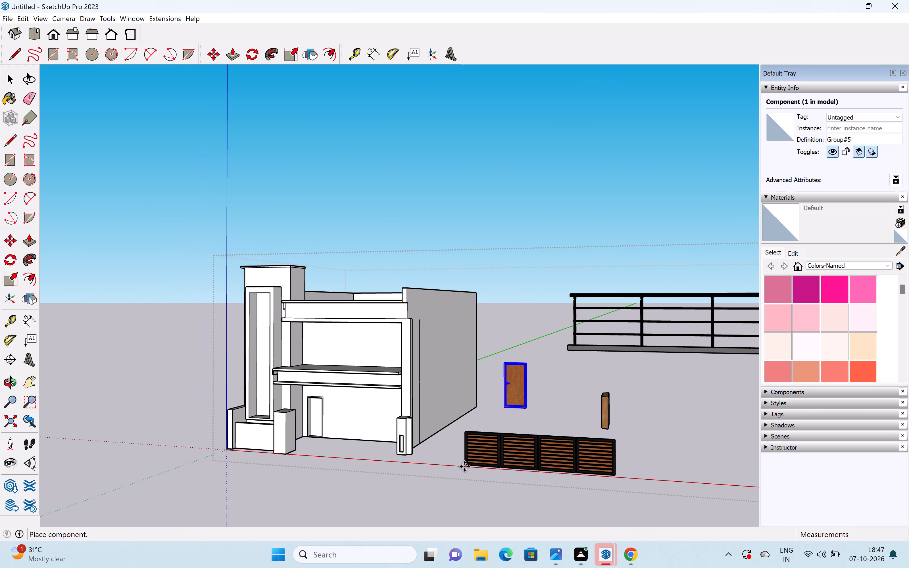
pyautogui.moveTo(461, 471); pyautogui.dragTo(450, 387, button='middle')
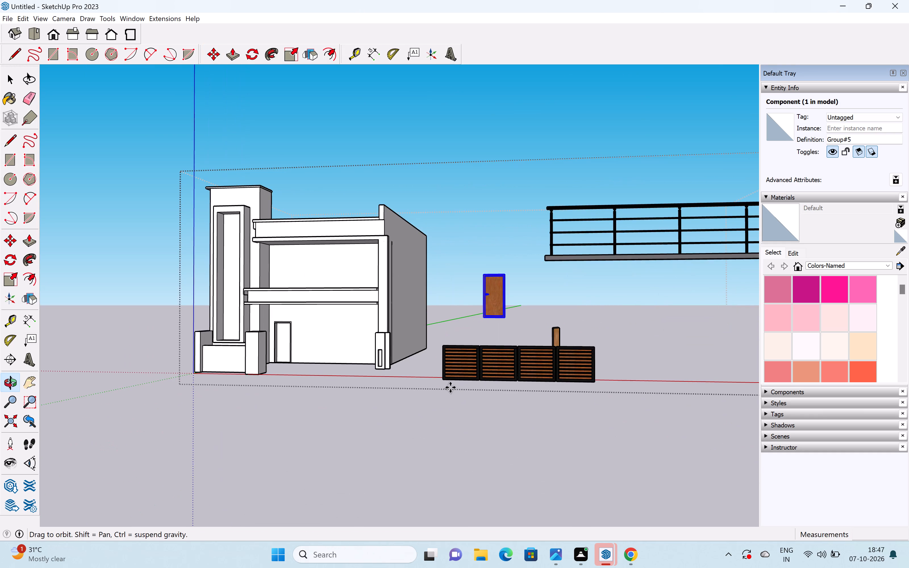
pyautogui.moveTo(450, 393); pyautogui.dragTo(469, 442, button='middle')
pyautogui.click(589, 398)
# Explode the imported four-panel grill gate component into its separate parts.
pyautogui.press('space')
pyautogui.scroll(2, 489, 400)
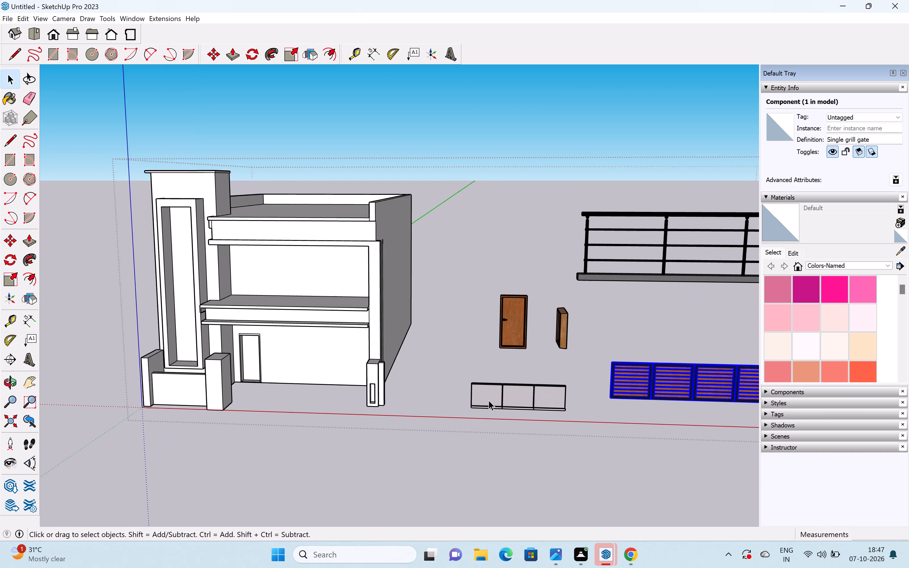
pyautogui.scroll(1, 489, 400)
pyautogui.scroll(-4, 503, 396)
pyautogui.click(625, 385)
pyautogui.scroll(5, 634, 380)
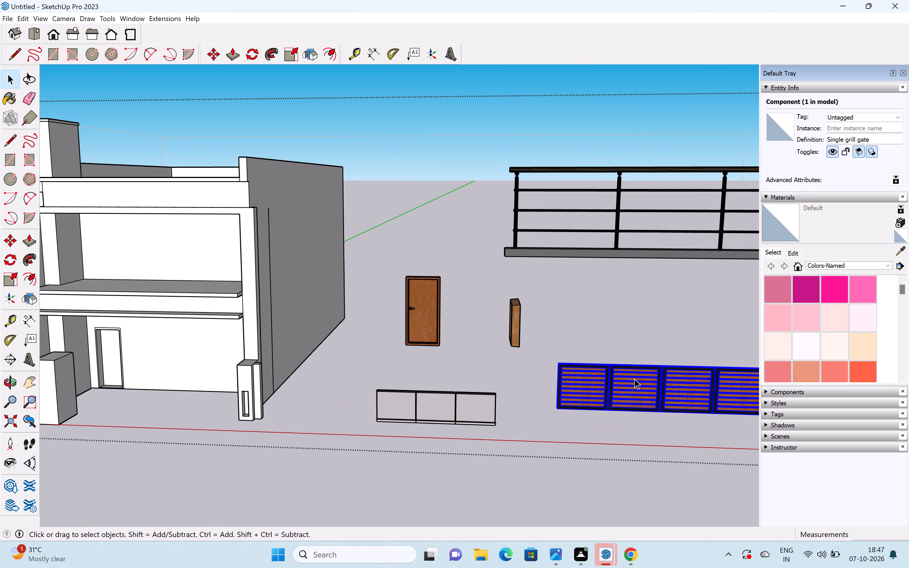
pyautogui.rightClick(627, 380)
pyautogui.click(658, 207)
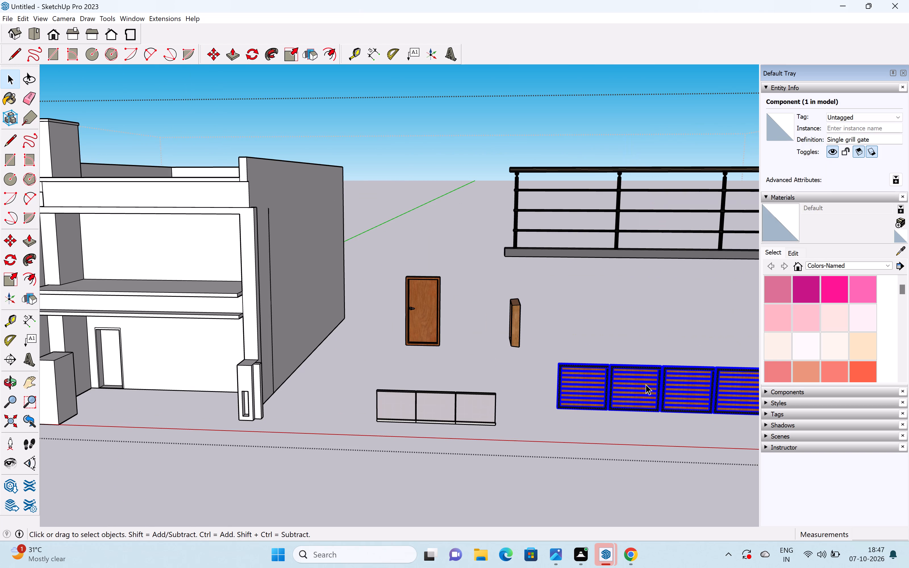
# Delete the two grill gate panels farthest from the house, keeping the two nearest ones.
pyautogui.click(646, 383)
pyautogui.scroll(6, 646, 381)
pyautogui.keyDown('shift'); pyautogui.moveTo(628, 379); pyautogui.dragTo(470, 376, button='middle'); pyautogui.keyUp('shift')
pyautogui.press('space')
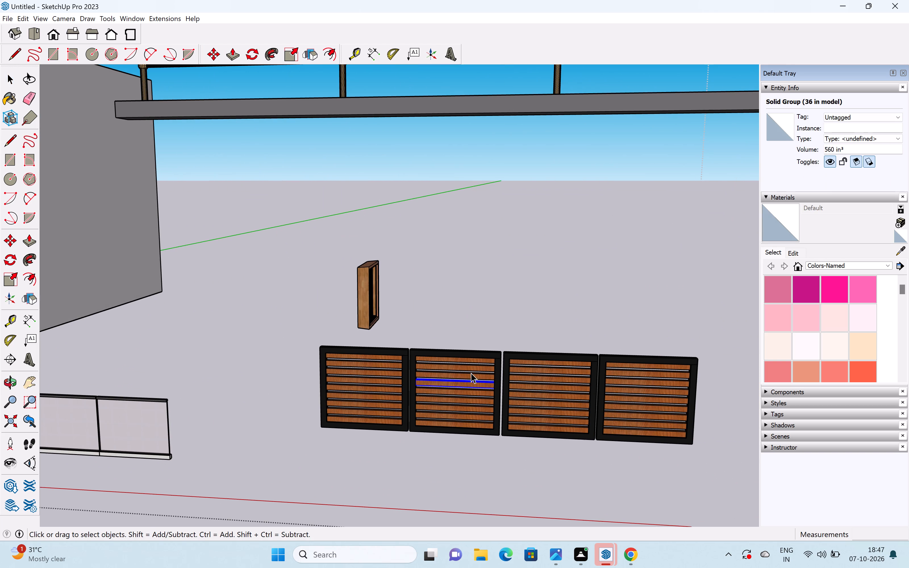
pyautogui.press('space')
pyautogui.click(503, 344)
pyautogui.moveTo(503, 328); pyautogui.dragTo(577, 440)
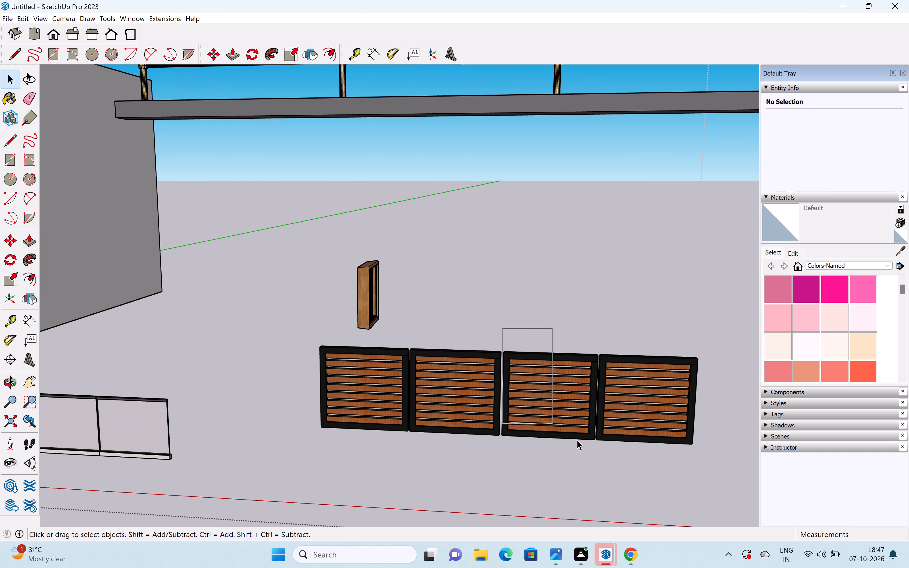
pyautogui.moveTo(577, 440); pyautogui.dragTo(707, 467)
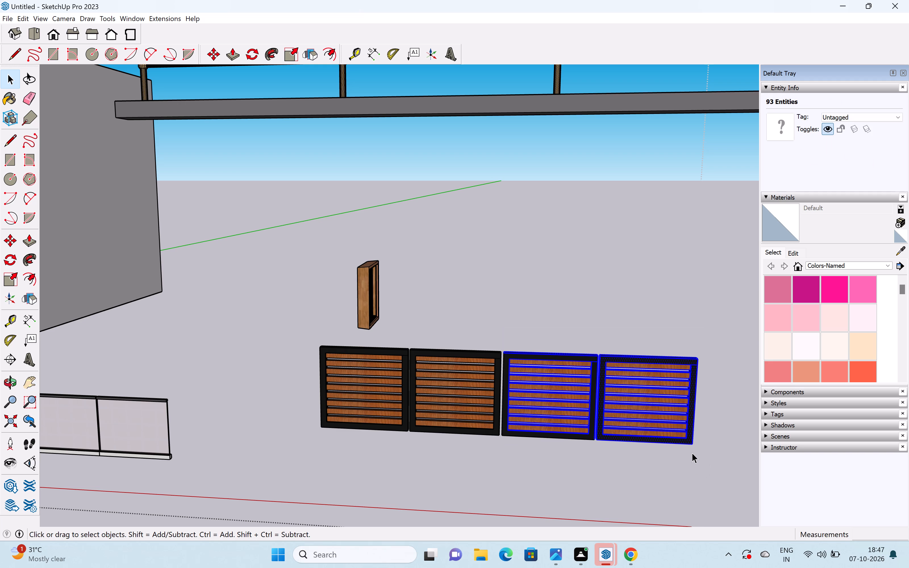
pyautogui.press('Delete')
# Delete the stray edge lines left on the ground and beside the remaining gate panels.
pyautogui.scroll(5, 501, 366)
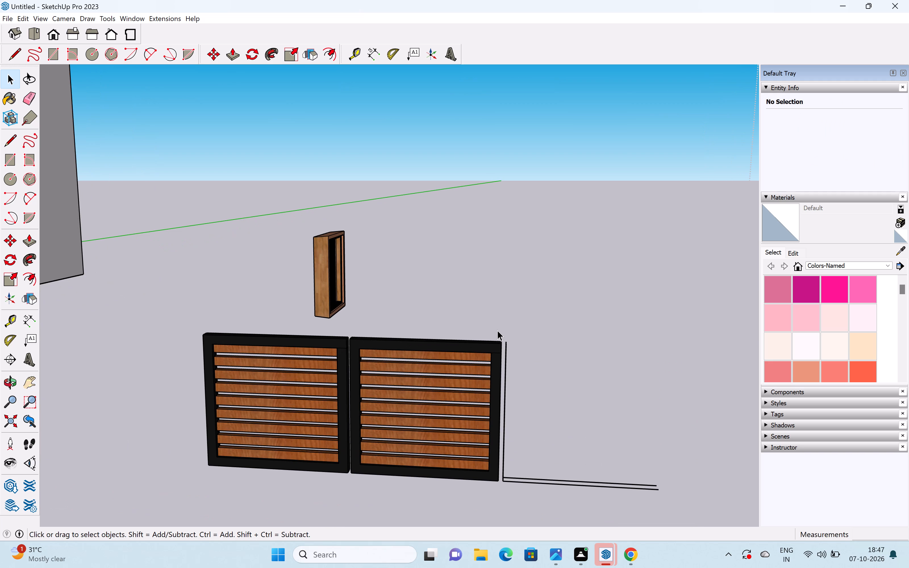
pyautogui.moveTo(505, 330); pyautogui.dragTo(629, 512)
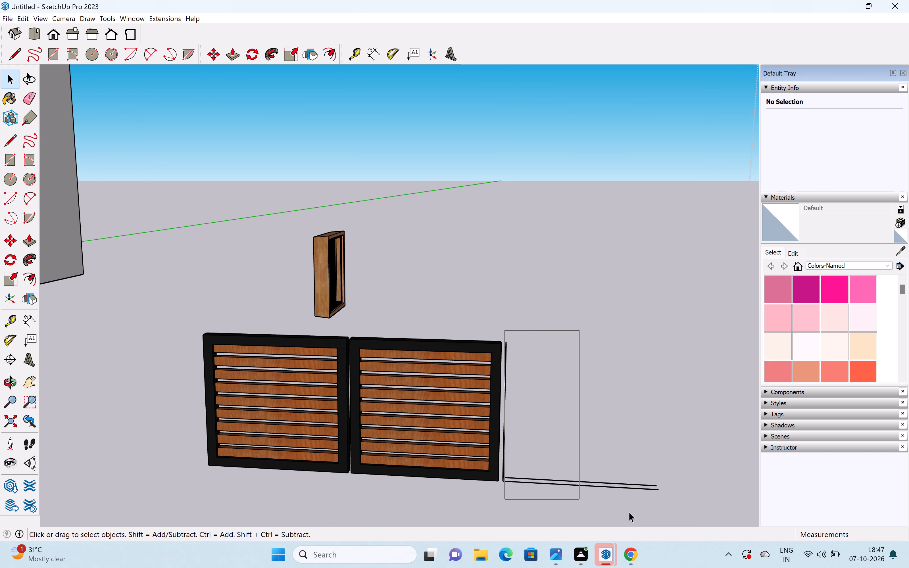
pyautogui.moveTo(629, 512); pyautogui.dragTo(678, 516)
pyautogui.click(638, 483)
pyautogui.press('Delete')
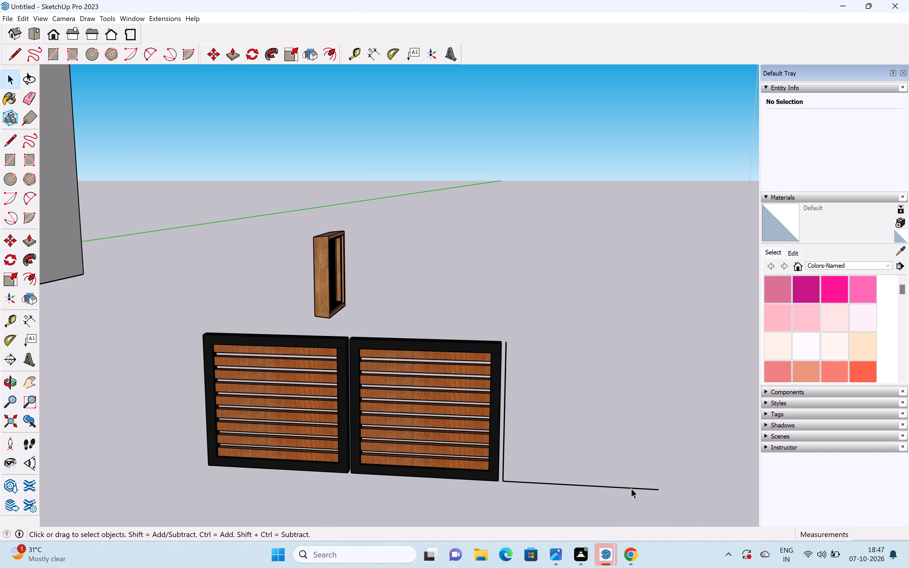
pyautogui.click(630, 486)
pyautogui.press('Delete')
pyautogui.click(504, 456)
pyautogui.press('Delete')
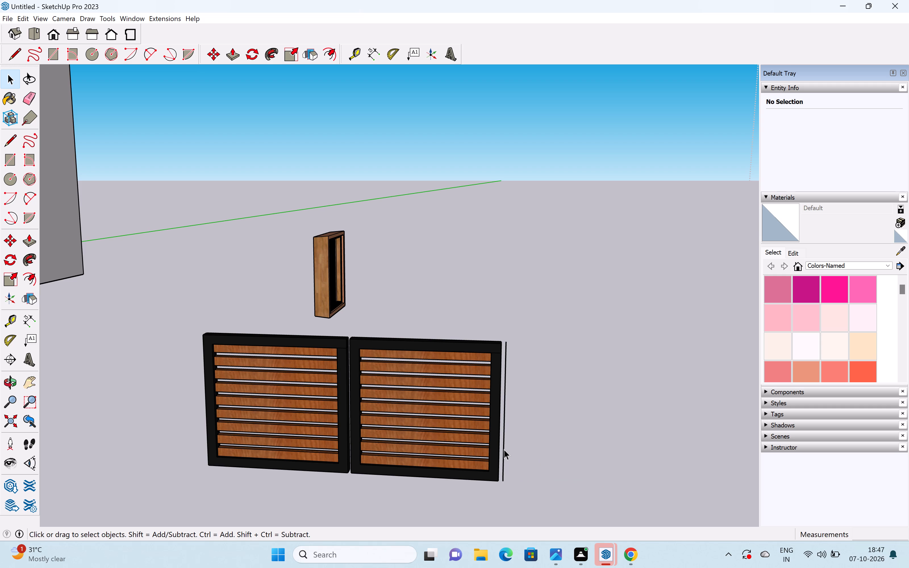
pyautogui.click(504, 446)
pyautogui.press('Delete')
pyautogui.scroll(-6, 515, 431)
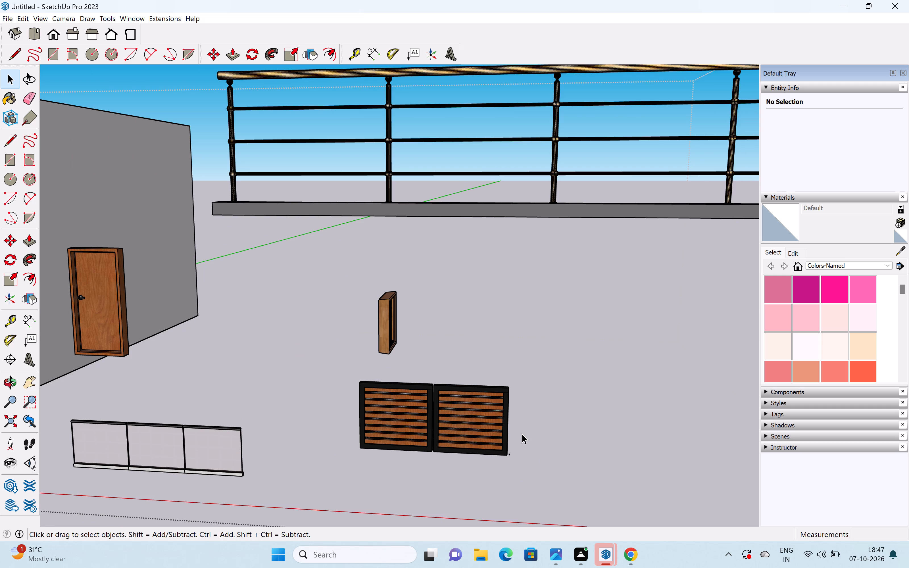
pyautogui.scroll(4, 507, 454)
pyautogui.scroll(-13, 506, 450)
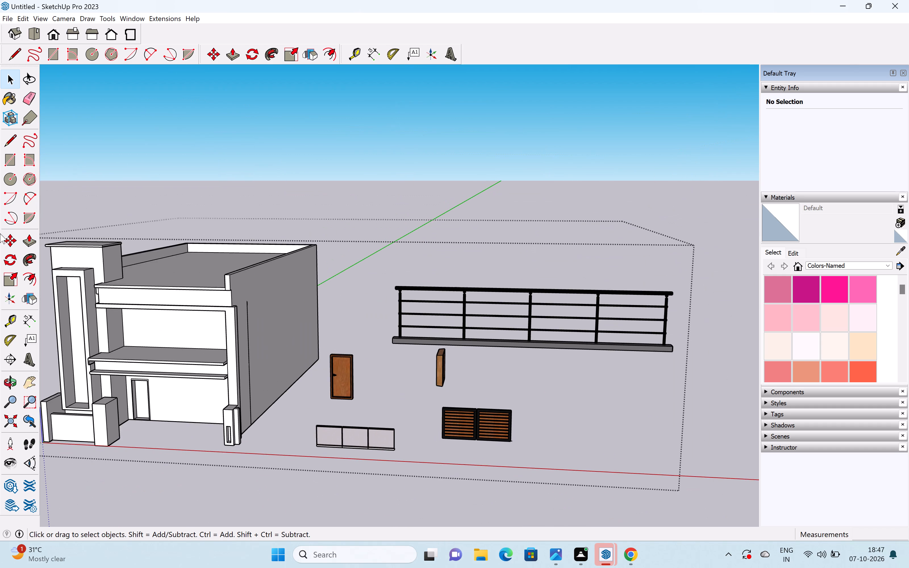
# Move the two remaining gate panels by their bottom corner to the base corner of the front gate pillar beside the low boundary wall.
pyautogui.moveTo(441, 399); pyautogui.dragTo(441, 408)
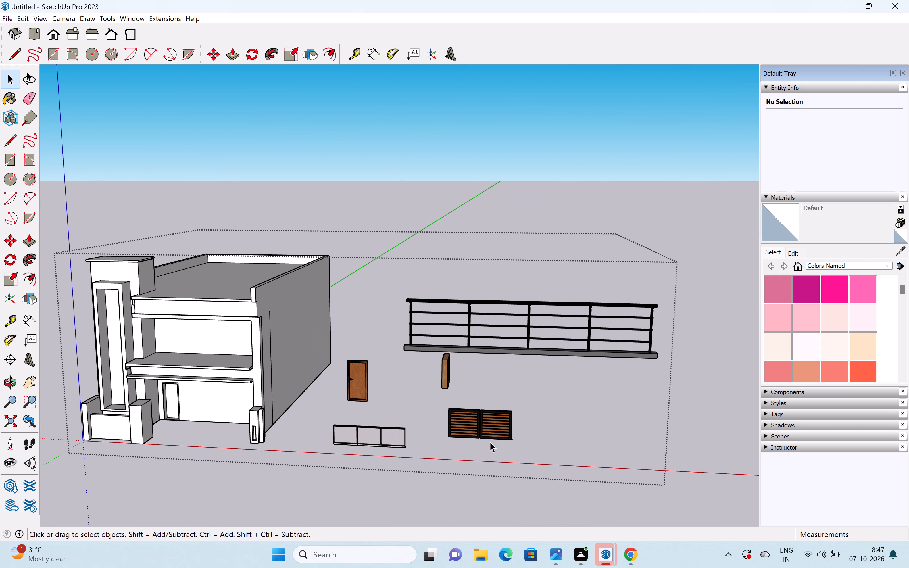
pyautogui.moveTo(447, 401); pyautogui.dragTo(541, 454)
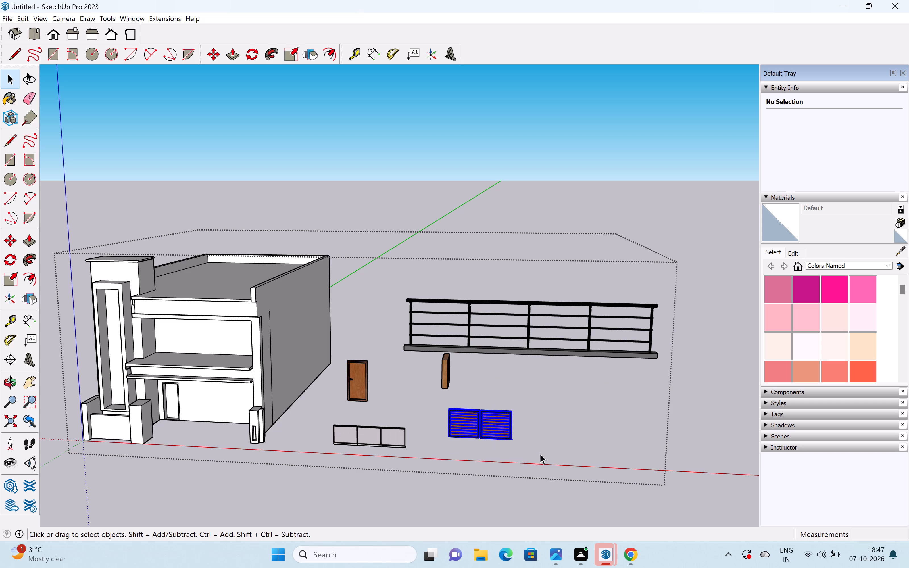
pyautogui.press('m')
pyautogui.press('Return')
pyautogui.scroll(7, 453, 435)
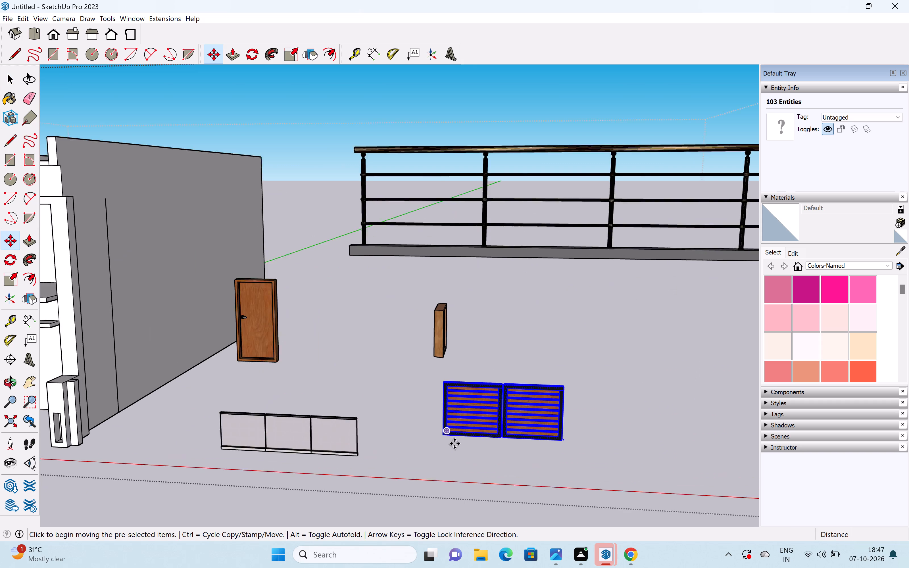
pyautogui.scroll(6, 454, 444)
pyautogui.click(437, 430)
pyautogui.moveTo(231, 331); pyautogui.dragTo(404, 327, button='middle')
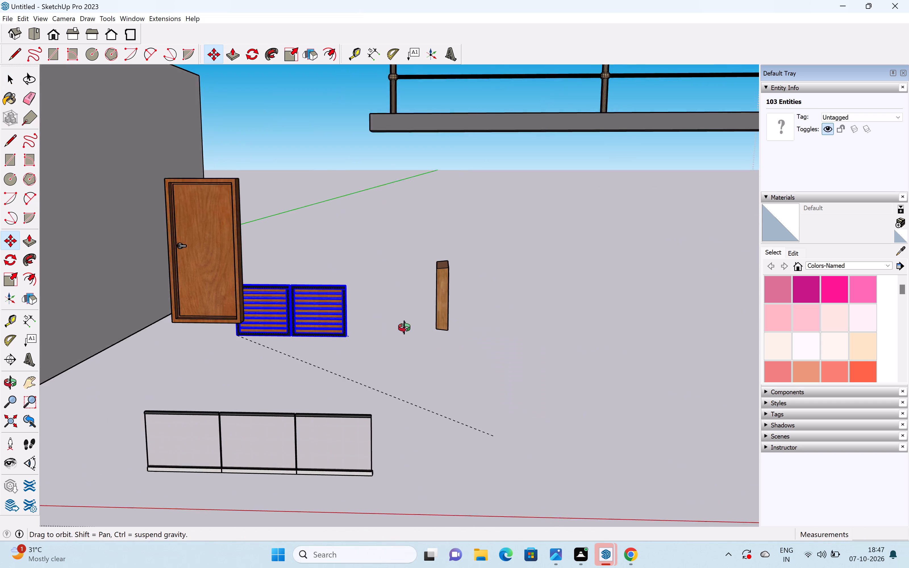
pyautogui.moveTo(404, 327); pyautogui.dragTo(503, 306, button='middle')
pyautogui.scroll(-4, 504, 302)
pyautogui.moveTo(557, 387); pyautogui.dragTo(364, 435, button='middle')
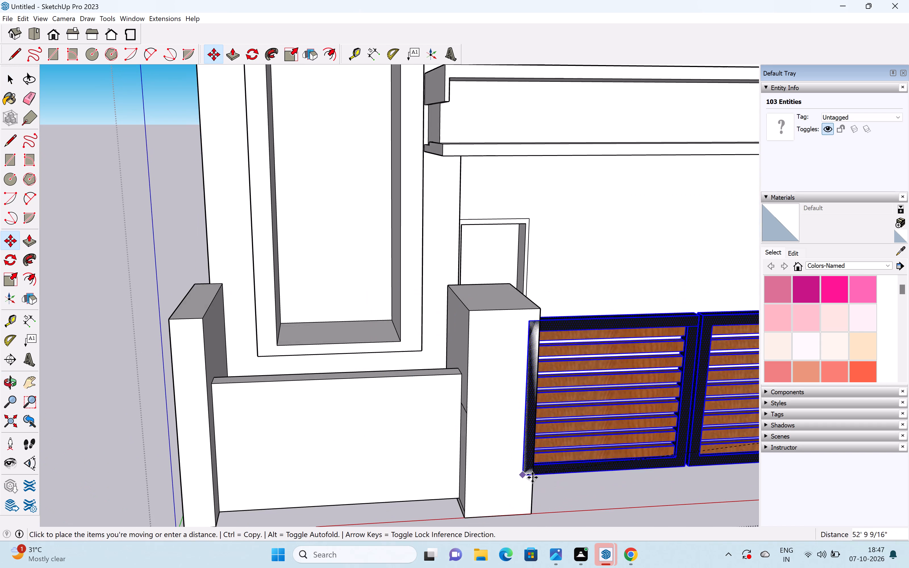
pyautogui.scroll(-4, 533, 479)
pyautogui.keyDown('shift'); pyautogui.moveTo(527, 482); pyautogui.dragTo(352, 370, button='middle'); pyautogui.keyUp('shift')
pyautogui.scroll(4, 373, 408)
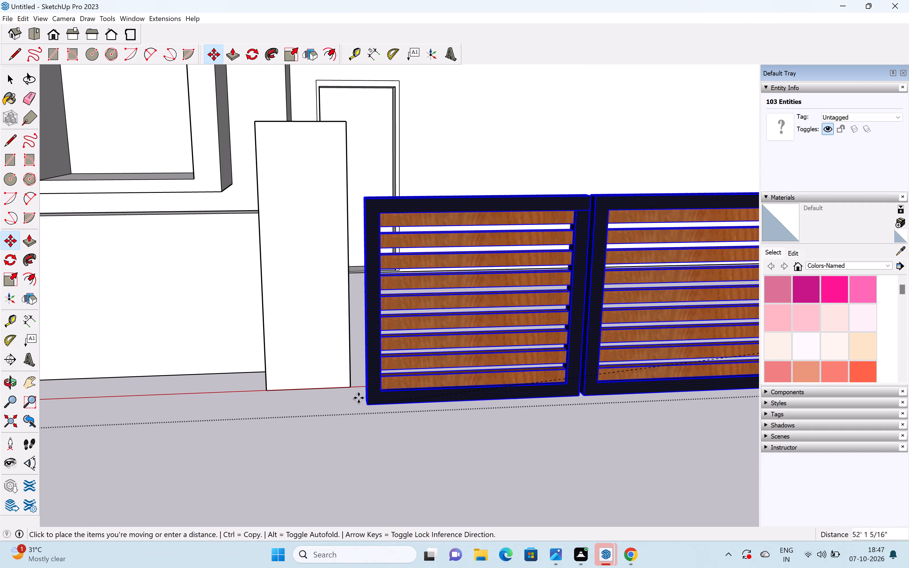
pyautogui.click(350, 386)
pyautogui.press('space')
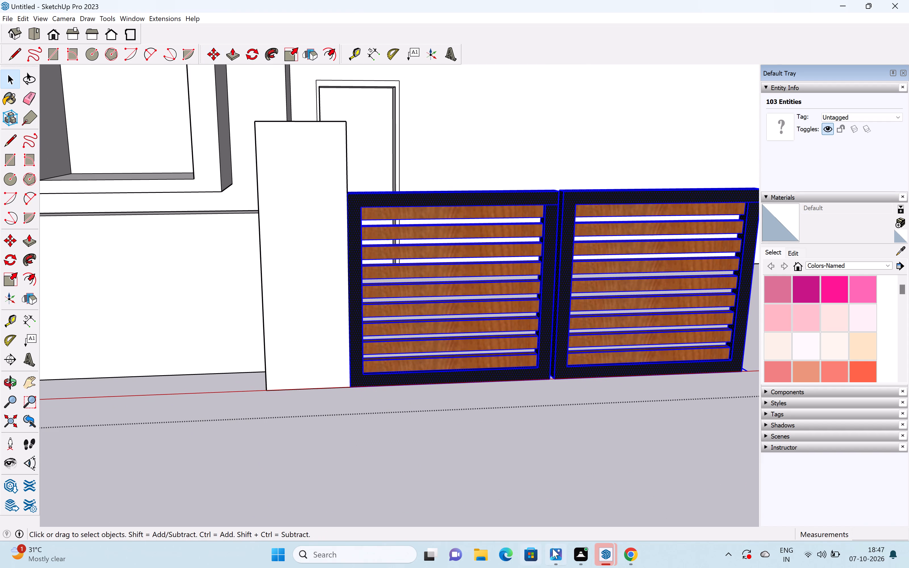
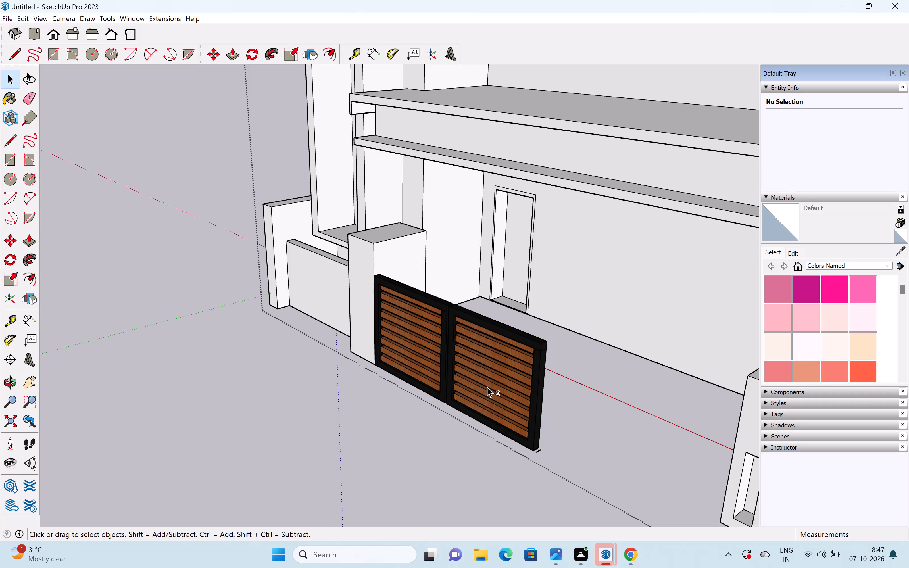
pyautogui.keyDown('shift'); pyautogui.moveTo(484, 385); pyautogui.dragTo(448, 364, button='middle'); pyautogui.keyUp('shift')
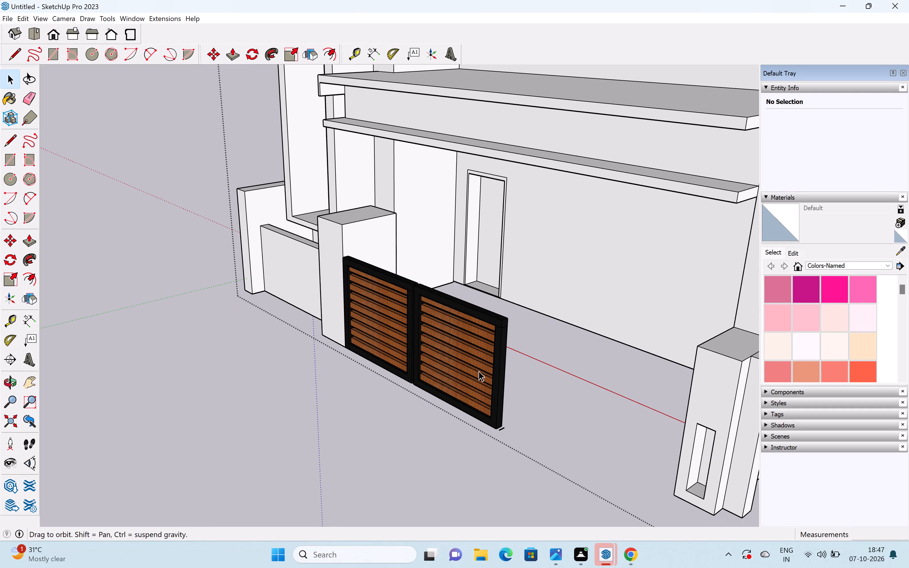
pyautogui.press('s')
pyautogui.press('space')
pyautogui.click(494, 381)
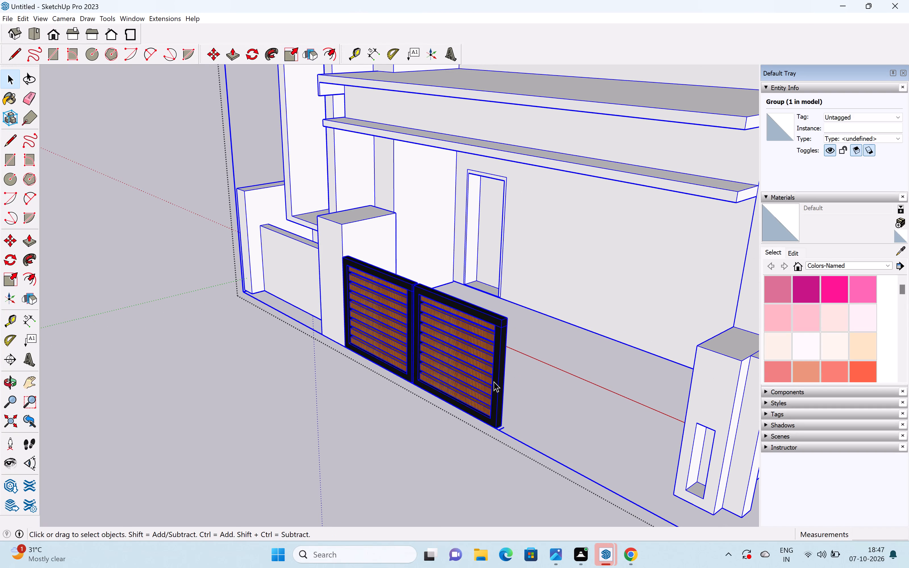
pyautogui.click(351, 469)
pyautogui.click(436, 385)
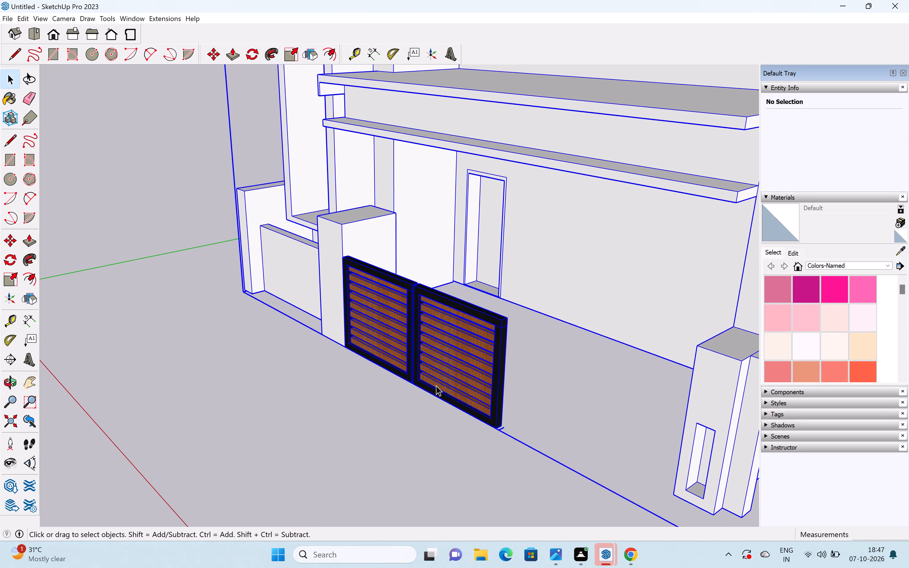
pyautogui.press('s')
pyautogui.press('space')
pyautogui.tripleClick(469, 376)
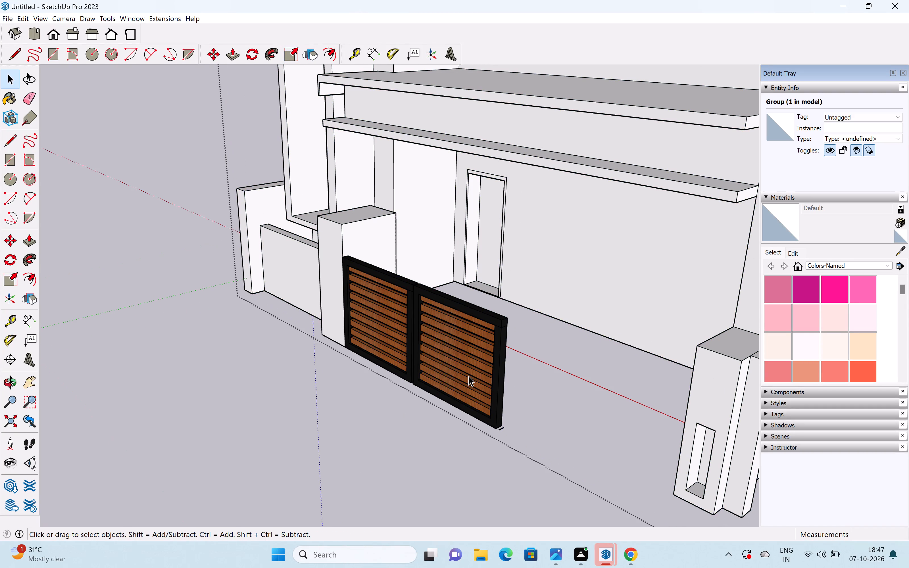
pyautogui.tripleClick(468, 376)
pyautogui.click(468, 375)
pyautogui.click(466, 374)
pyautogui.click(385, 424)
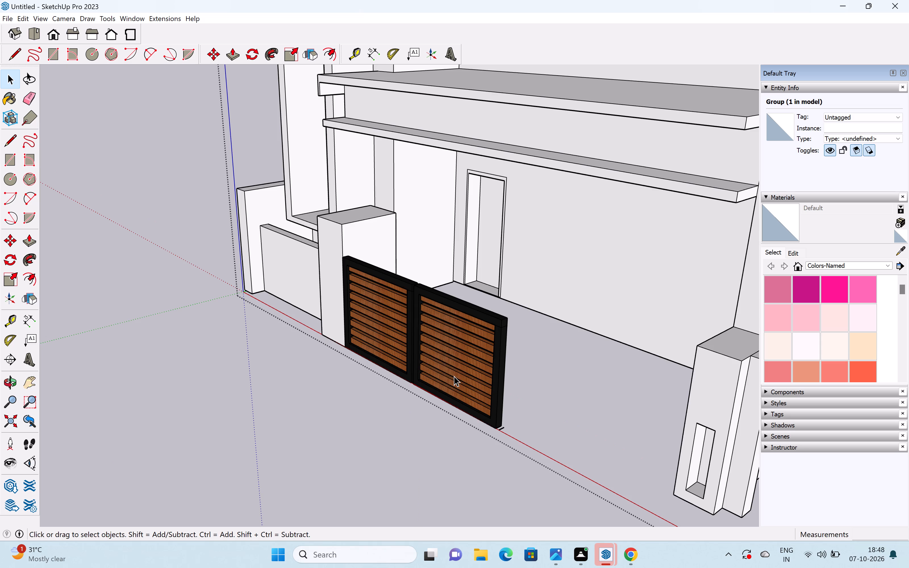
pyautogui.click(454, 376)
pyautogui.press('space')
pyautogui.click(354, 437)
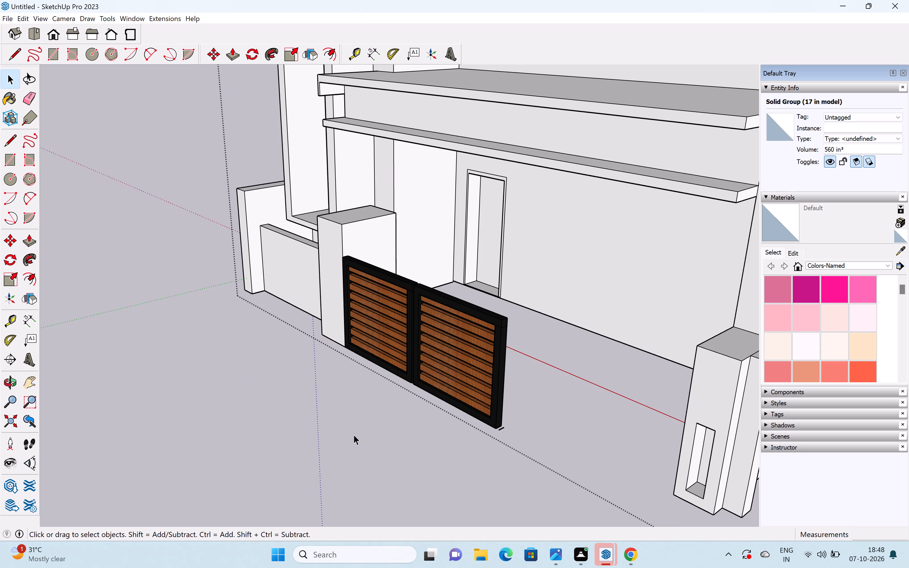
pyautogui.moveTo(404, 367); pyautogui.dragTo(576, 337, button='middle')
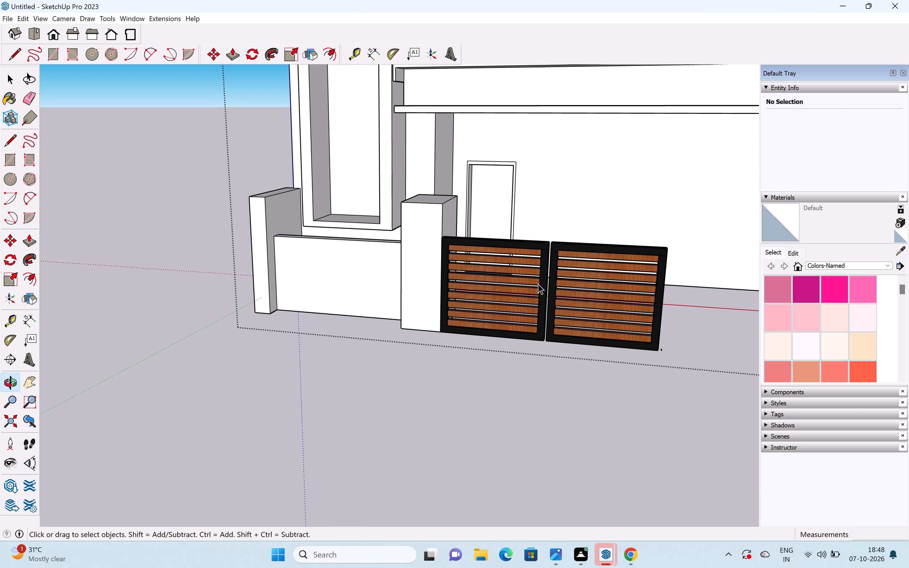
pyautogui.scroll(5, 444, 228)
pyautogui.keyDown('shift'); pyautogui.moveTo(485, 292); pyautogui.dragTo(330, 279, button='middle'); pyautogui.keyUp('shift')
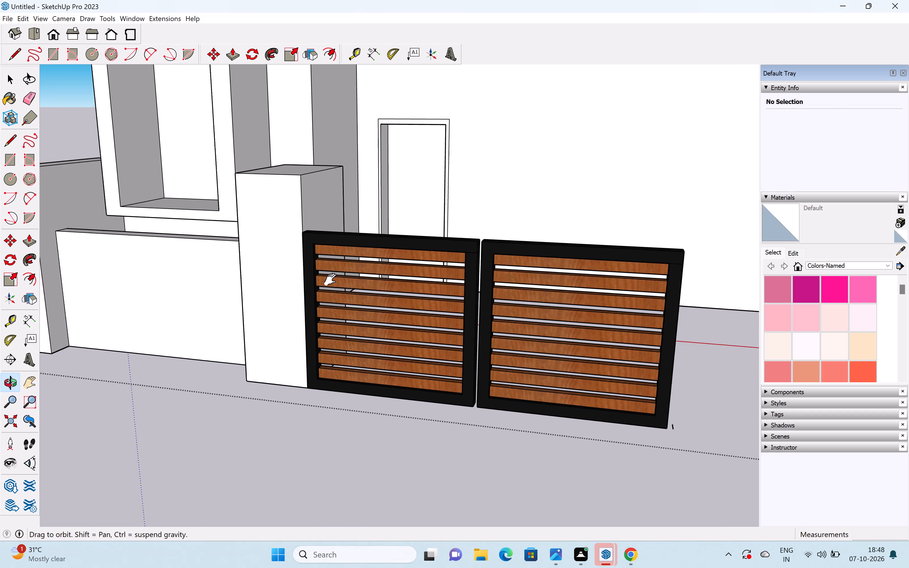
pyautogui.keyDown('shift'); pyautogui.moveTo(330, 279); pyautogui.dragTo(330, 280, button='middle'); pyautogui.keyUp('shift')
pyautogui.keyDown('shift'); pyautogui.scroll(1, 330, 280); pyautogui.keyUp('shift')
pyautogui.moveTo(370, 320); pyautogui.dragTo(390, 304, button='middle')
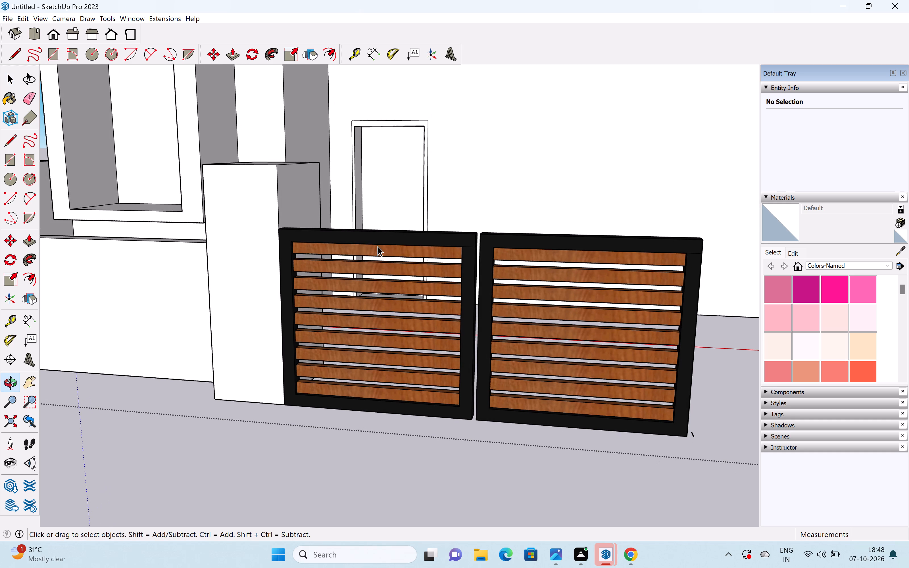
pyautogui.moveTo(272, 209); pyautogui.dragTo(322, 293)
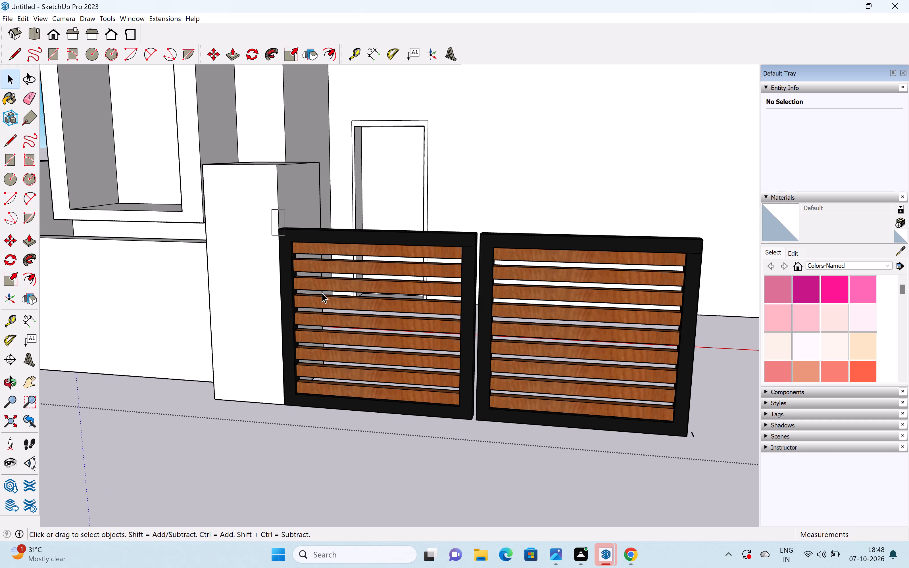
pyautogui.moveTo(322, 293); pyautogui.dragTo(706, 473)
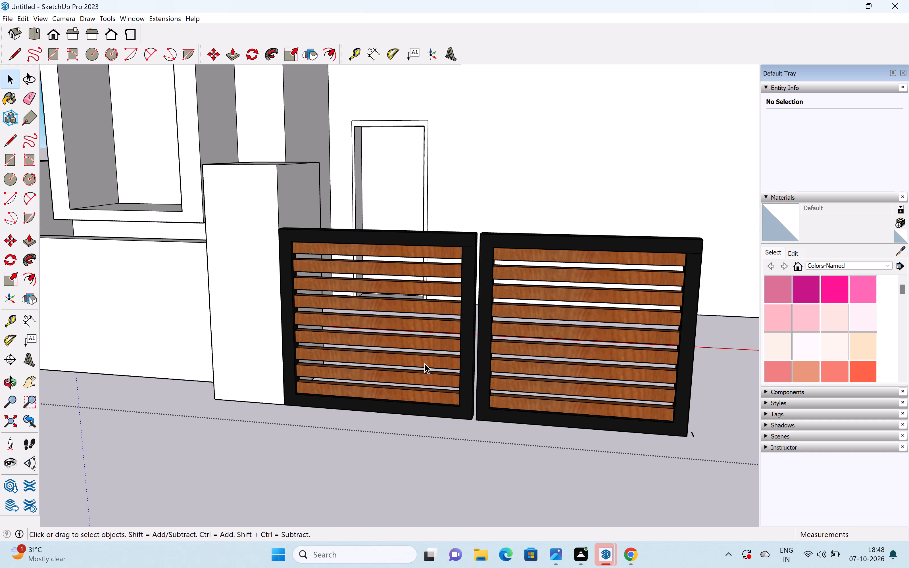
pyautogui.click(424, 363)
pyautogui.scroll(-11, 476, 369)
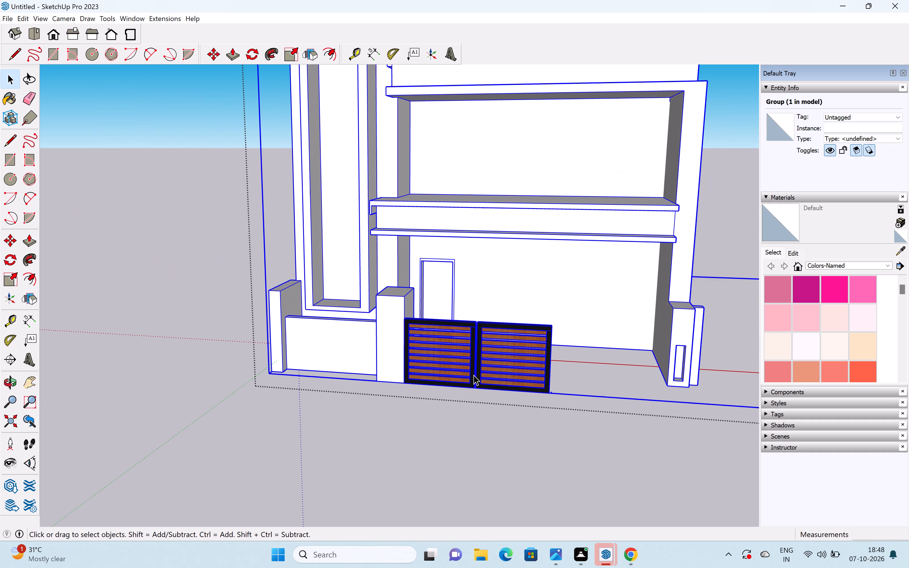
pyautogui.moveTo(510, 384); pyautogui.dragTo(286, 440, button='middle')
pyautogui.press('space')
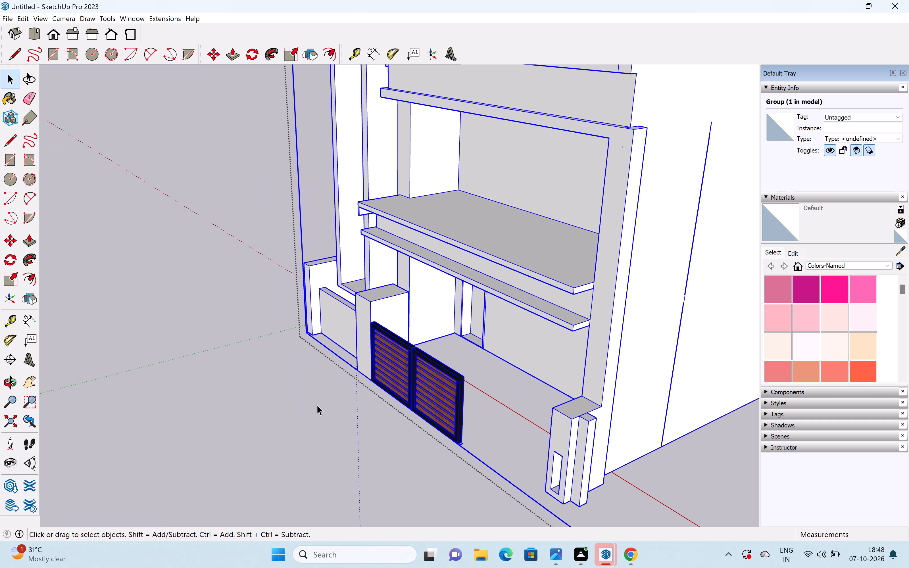
# Inside the house group, delete the black frame and wooden slats of the gate panel farther from the front pillar.
pyautogui.doubleClick(436, 380)
pyautogui.tripleClick(414, 385)
pyautogui.click(414, 385)
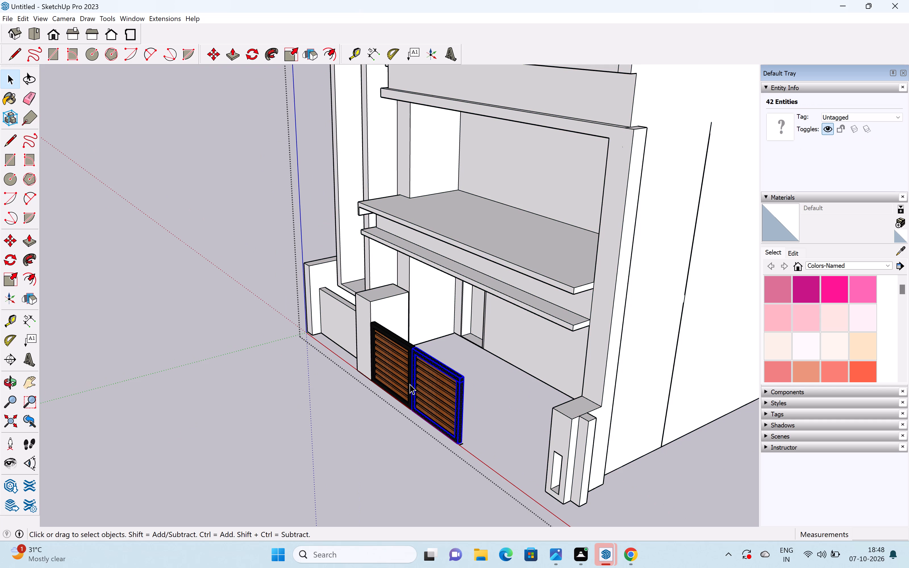
pyautogui.scroll(3, 438, 385)
pyautogui.scroll(-1, 438, 385)
pyautogui.scroll(5, 438, 386)
pyautogui.scroll(1, 433, 412)
pyautogui.moveTo(433, 412); pyautogui.dragTo(526, 356, button='middle')
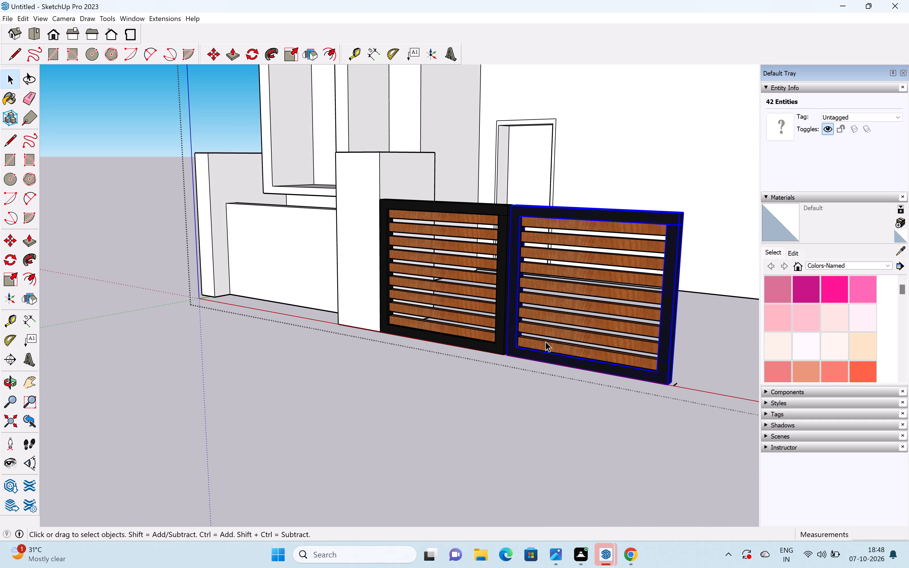
pyautogui.press('Delete')
pyautogui.moveTo(517, 204); pyautogui.dragTo(541, 281)
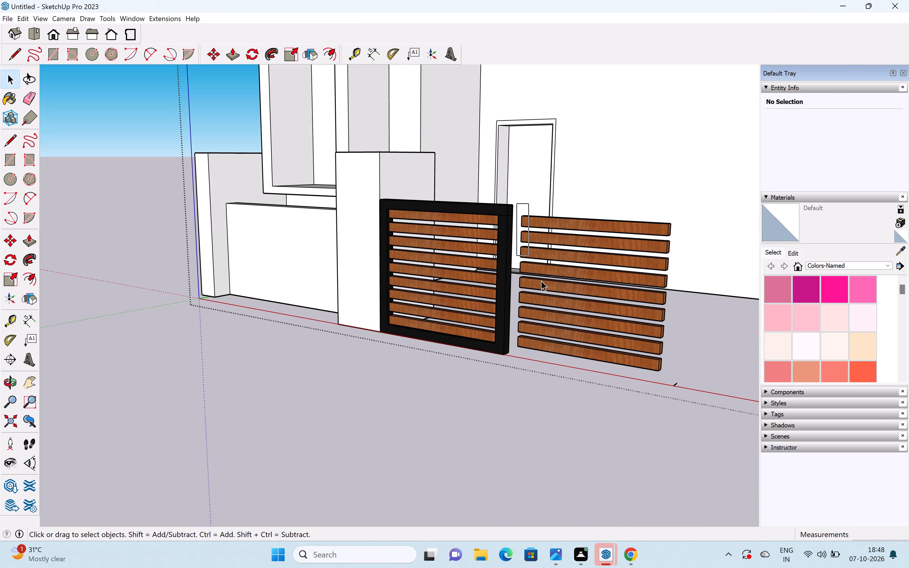
pyautogui.moveTo(541, 281); pyautogui.dragTo(675, 376)
pyautogui.press('Delete')
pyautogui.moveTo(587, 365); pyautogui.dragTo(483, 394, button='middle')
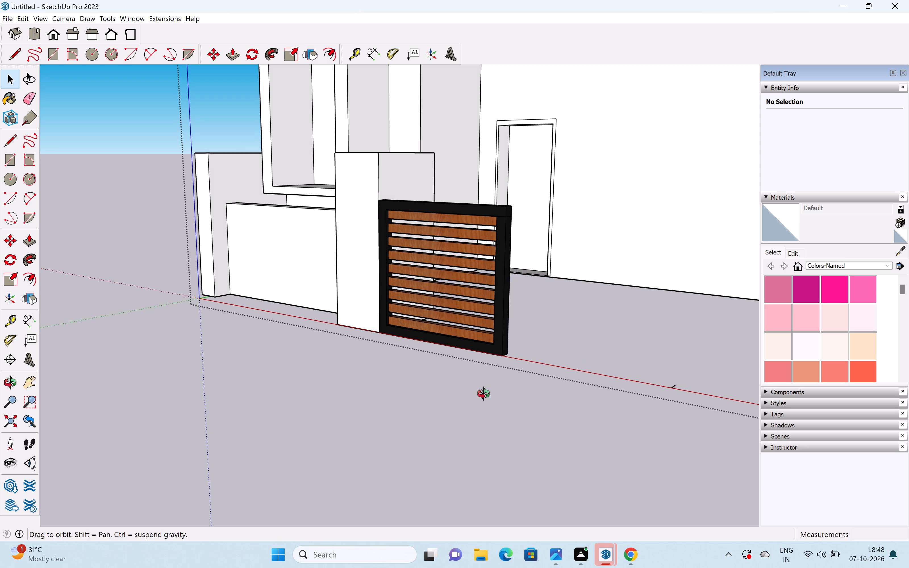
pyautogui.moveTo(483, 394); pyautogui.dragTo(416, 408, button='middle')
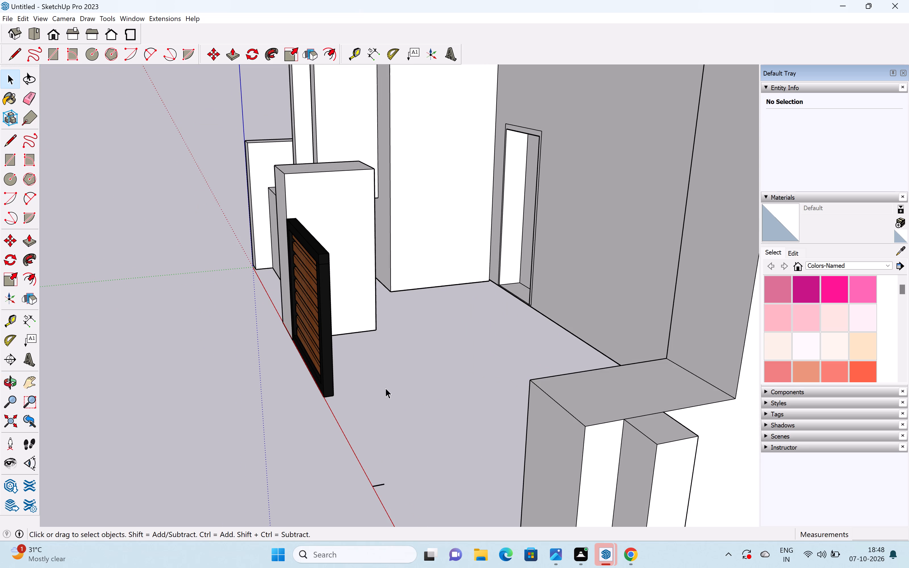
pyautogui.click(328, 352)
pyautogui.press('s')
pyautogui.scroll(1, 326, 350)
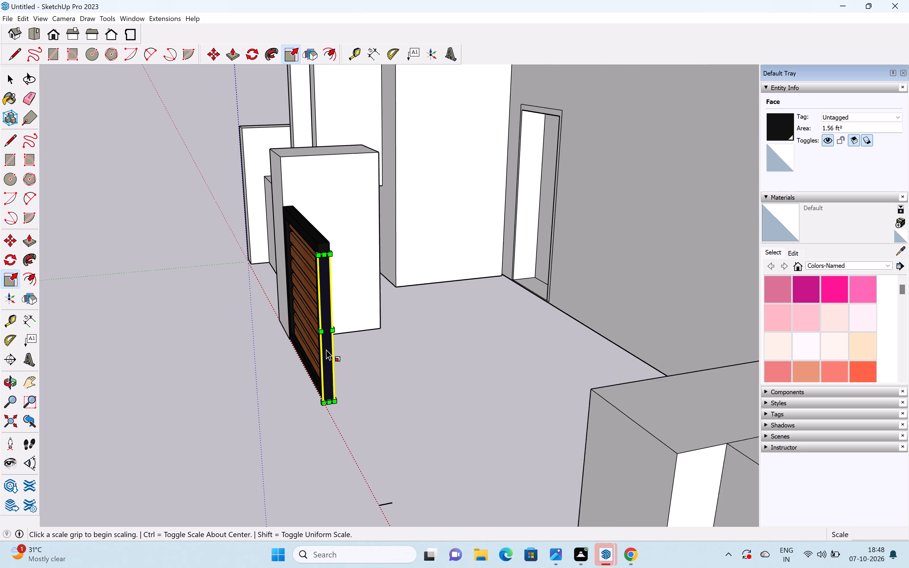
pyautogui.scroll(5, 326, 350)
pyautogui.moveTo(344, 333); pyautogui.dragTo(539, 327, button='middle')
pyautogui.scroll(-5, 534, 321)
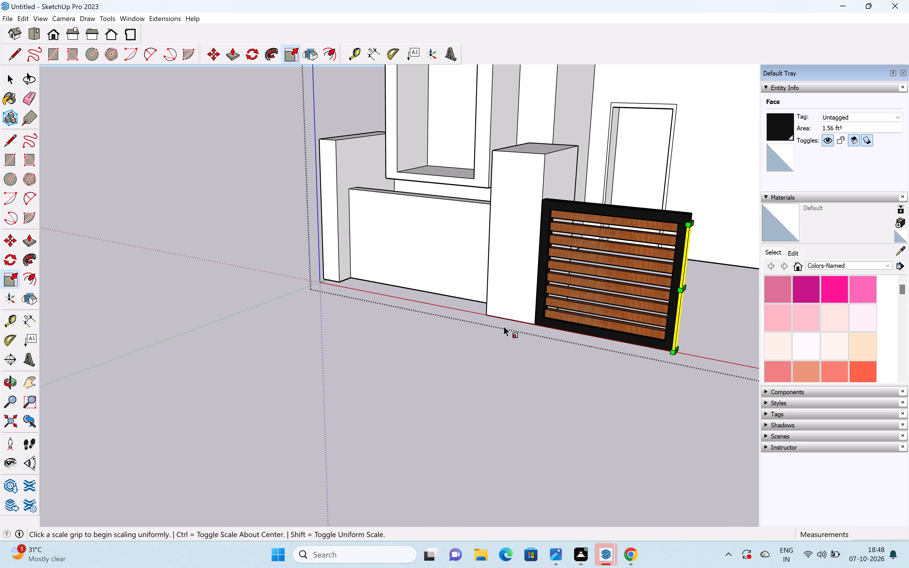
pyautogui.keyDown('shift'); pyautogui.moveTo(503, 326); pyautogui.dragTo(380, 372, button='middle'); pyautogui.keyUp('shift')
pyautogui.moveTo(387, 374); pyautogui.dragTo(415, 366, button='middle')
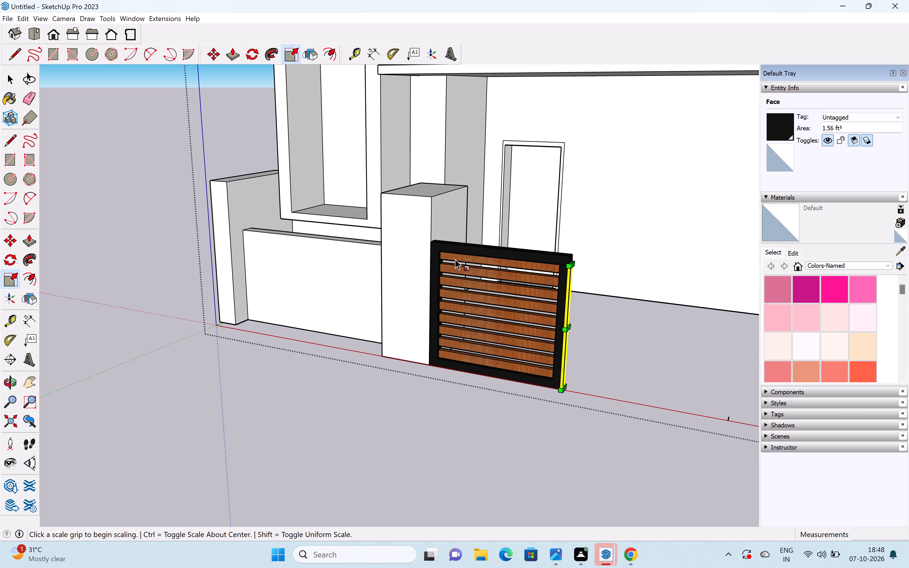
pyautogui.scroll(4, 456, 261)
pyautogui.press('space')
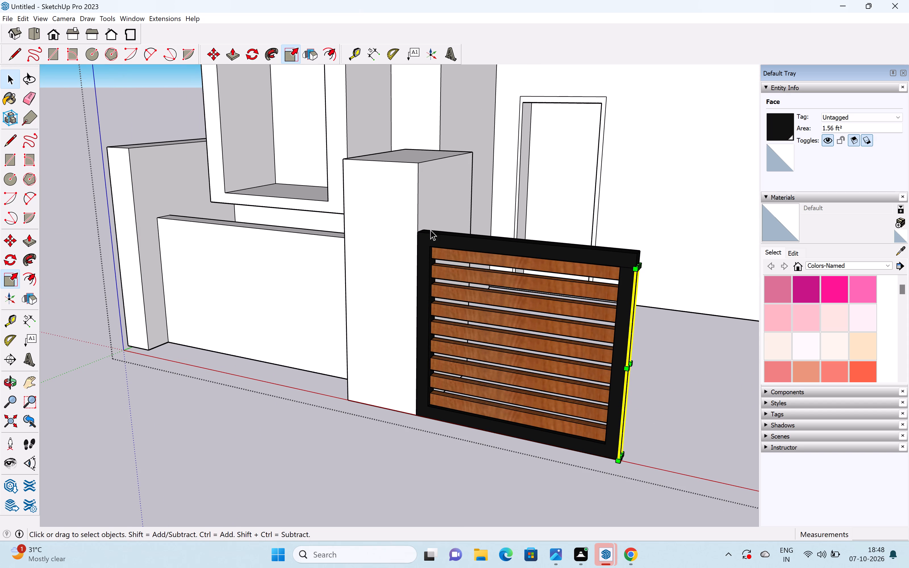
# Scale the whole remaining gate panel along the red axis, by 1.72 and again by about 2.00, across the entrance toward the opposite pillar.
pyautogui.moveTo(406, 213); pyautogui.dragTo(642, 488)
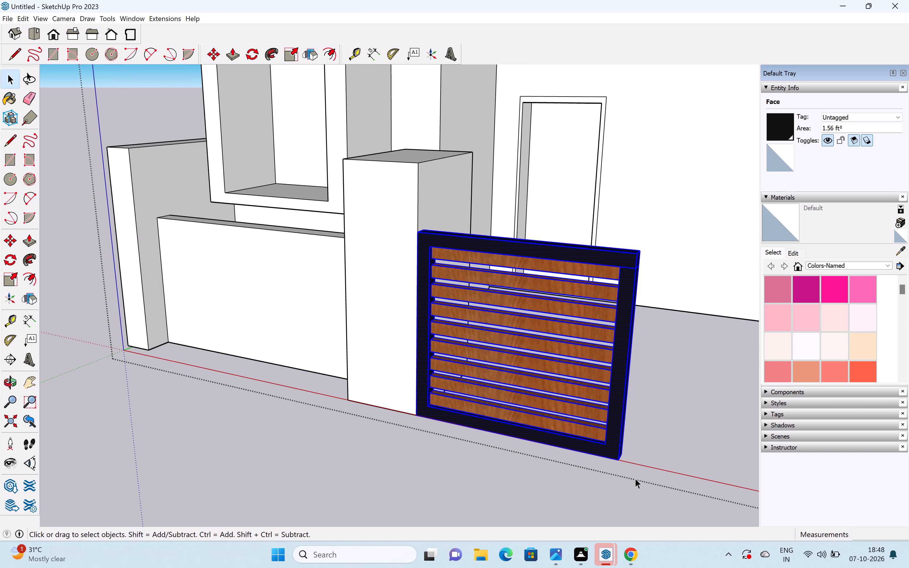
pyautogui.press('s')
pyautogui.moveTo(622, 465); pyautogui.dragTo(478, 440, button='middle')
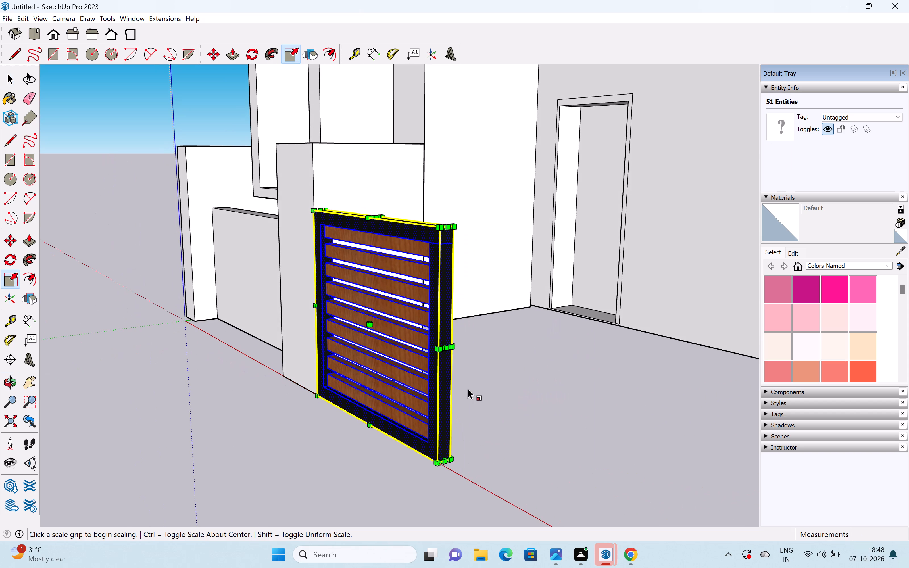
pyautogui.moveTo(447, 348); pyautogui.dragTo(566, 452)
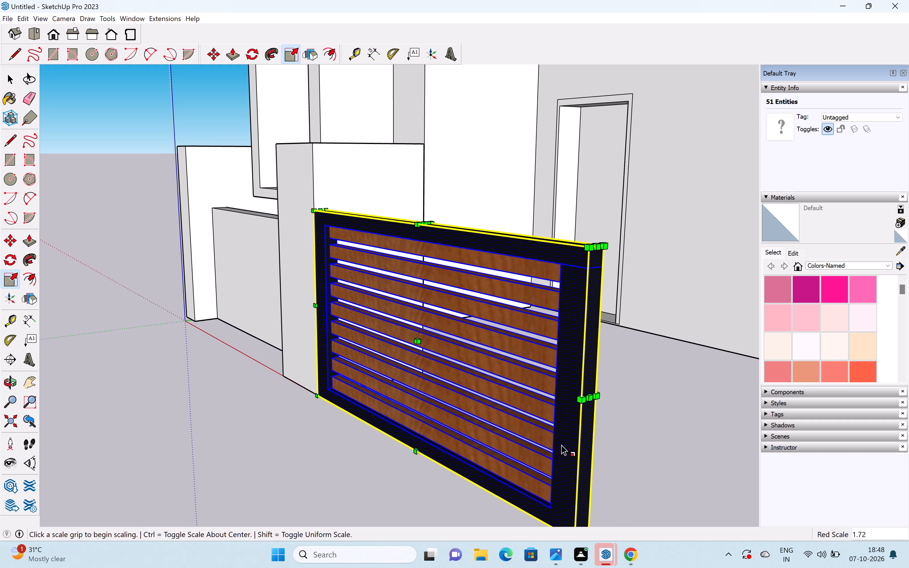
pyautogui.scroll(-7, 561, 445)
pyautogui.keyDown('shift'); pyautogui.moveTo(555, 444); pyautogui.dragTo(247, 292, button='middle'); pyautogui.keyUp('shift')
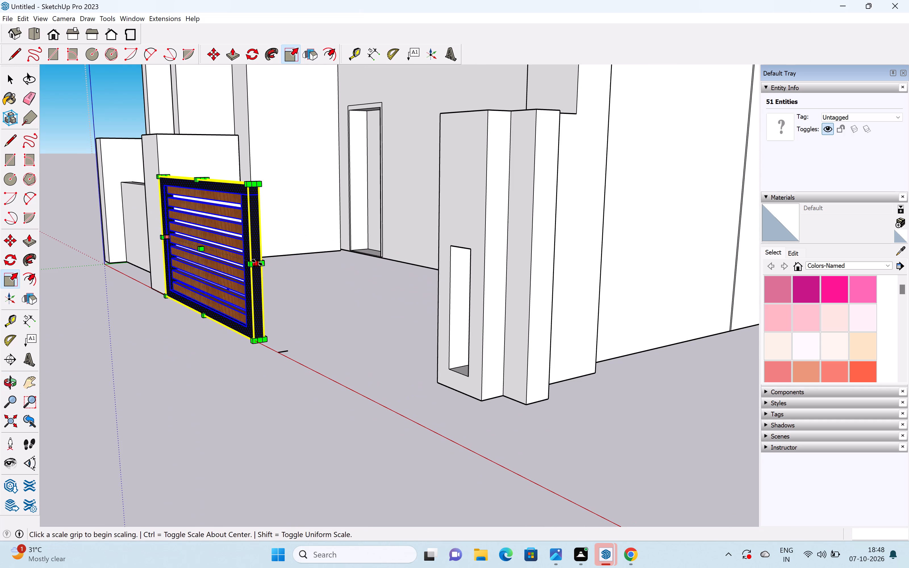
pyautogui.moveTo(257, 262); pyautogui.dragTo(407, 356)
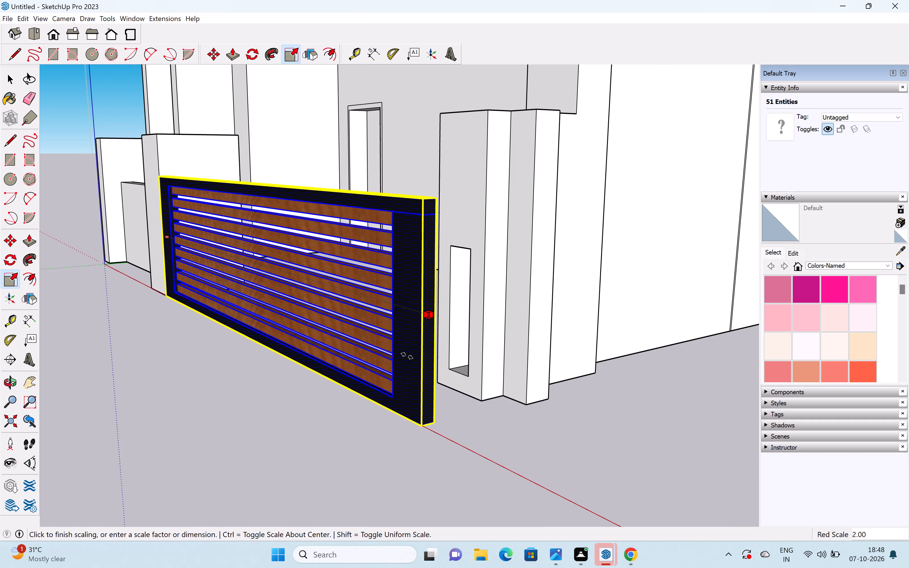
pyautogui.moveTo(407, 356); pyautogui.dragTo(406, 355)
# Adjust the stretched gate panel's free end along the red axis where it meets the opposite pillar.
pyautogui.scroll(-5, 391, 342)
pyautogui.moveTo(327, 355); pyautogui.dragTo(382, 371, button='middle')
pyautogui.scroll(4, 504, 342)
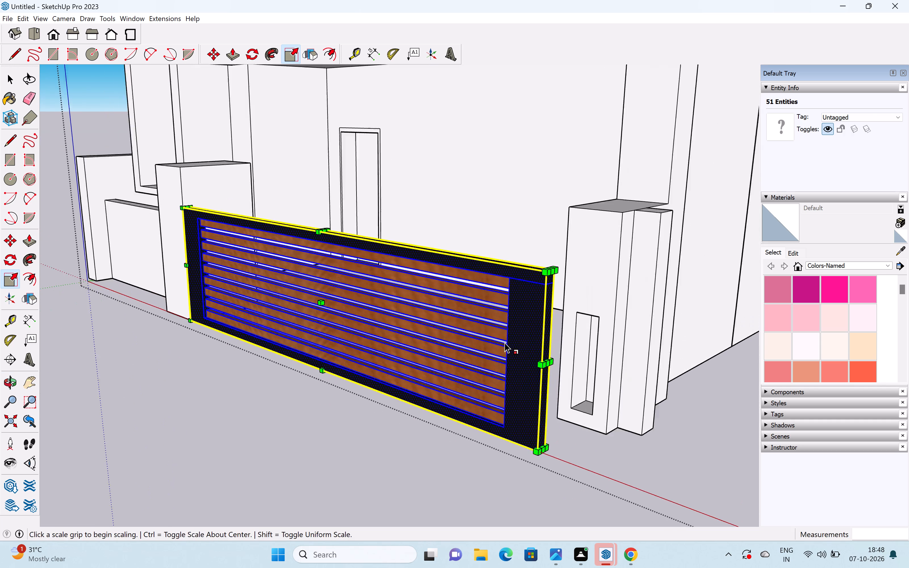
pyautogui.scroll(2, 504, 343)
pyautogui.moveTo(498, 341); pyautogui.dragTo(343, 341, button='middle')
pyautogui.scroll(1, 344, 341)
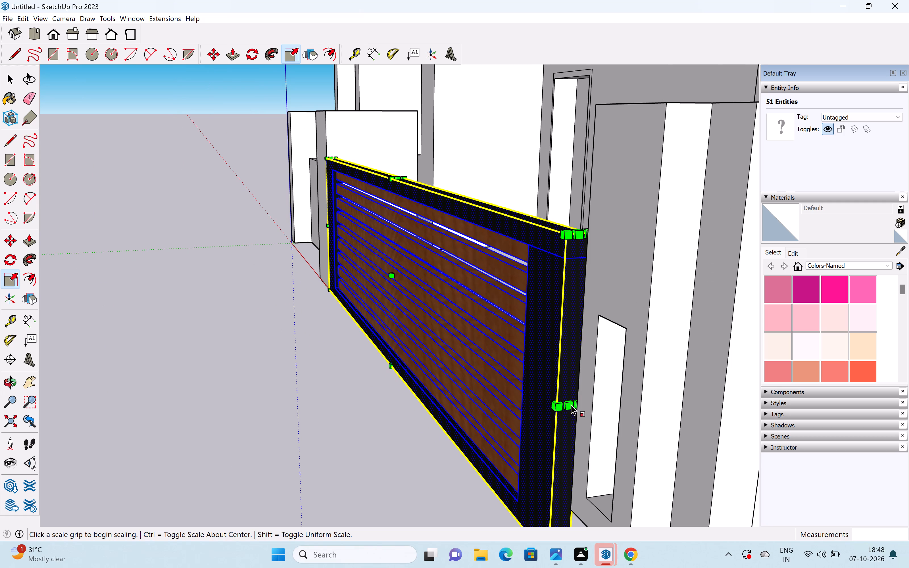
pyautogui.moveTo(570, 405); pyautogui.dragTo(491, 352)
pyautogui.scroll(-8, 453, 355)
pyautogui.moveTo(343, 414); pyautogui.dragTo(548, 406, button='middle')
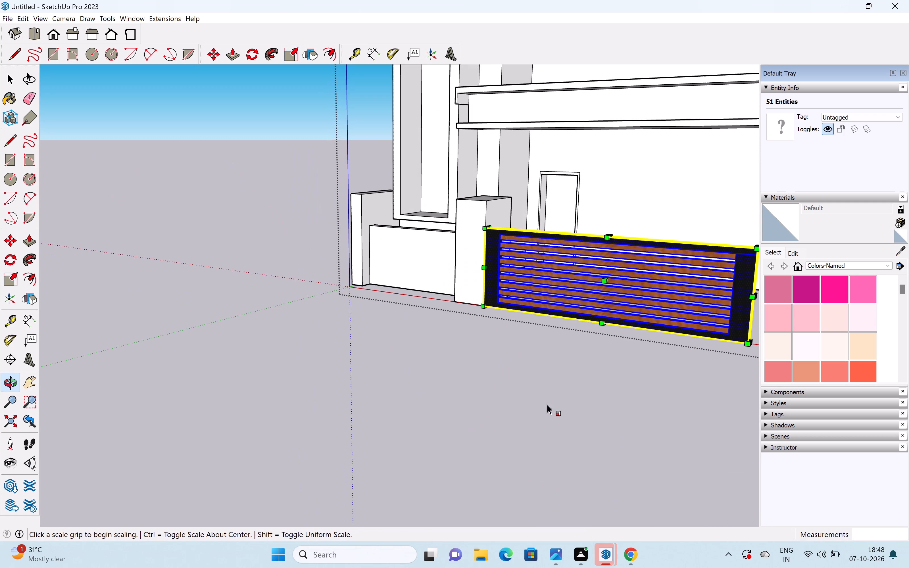
# Delete the stretched gate panel from the entrance and leave the house group.
pyautogui.press('Delete')
pyautogui.scroll(-6, 523, 367)
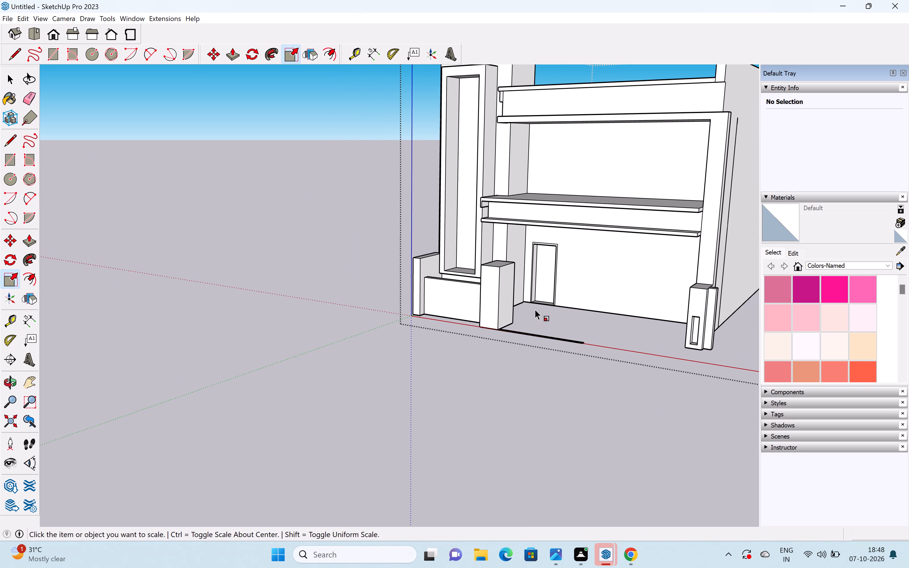
pyautogui.moveTo(540, 300); pyautogui.dragTo(506, 421, button='middle')
pyautogui.press('space')
pyautogui.scroll(7, 487, 447)
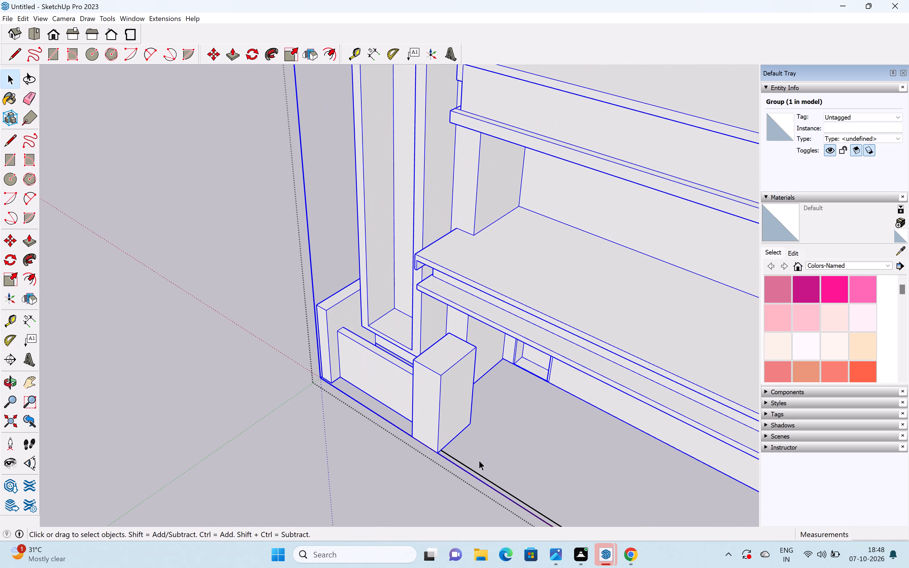
pyautogui.click(471, 460)
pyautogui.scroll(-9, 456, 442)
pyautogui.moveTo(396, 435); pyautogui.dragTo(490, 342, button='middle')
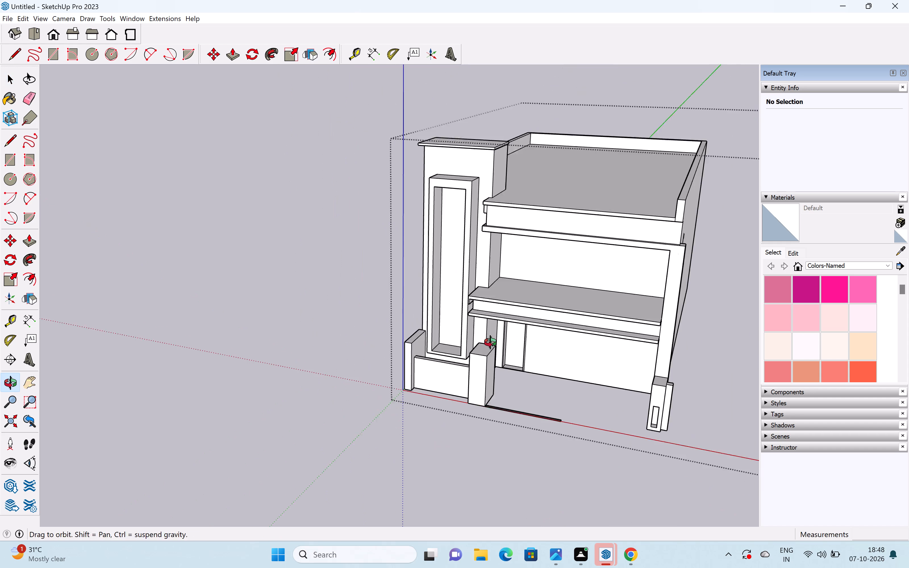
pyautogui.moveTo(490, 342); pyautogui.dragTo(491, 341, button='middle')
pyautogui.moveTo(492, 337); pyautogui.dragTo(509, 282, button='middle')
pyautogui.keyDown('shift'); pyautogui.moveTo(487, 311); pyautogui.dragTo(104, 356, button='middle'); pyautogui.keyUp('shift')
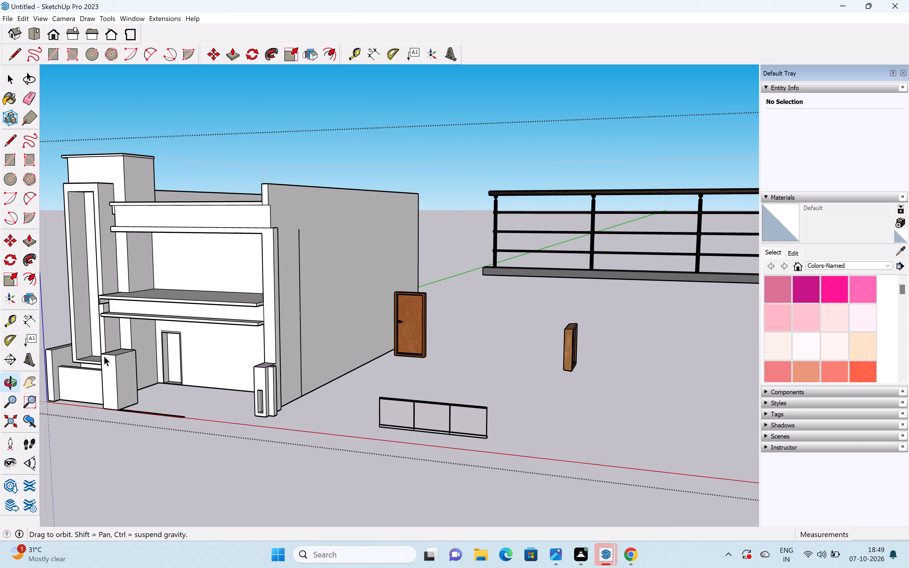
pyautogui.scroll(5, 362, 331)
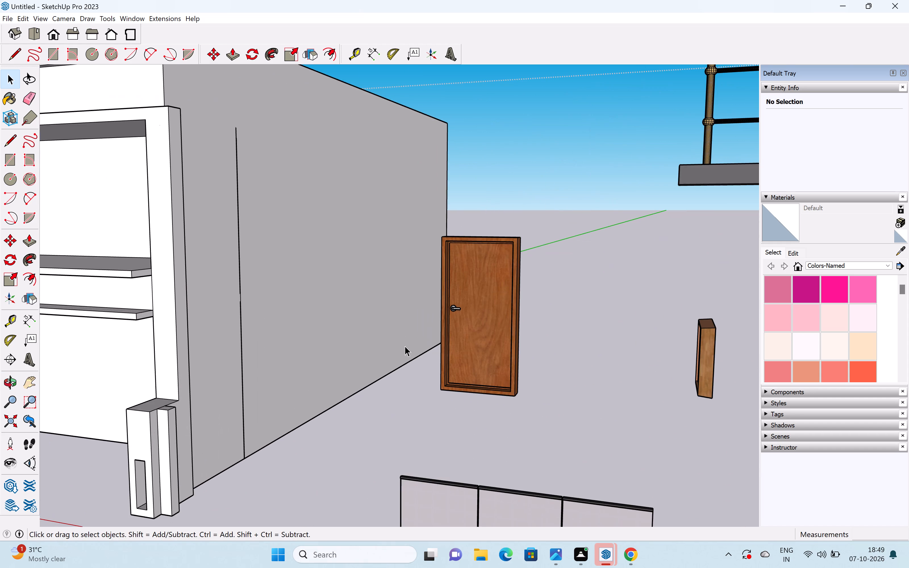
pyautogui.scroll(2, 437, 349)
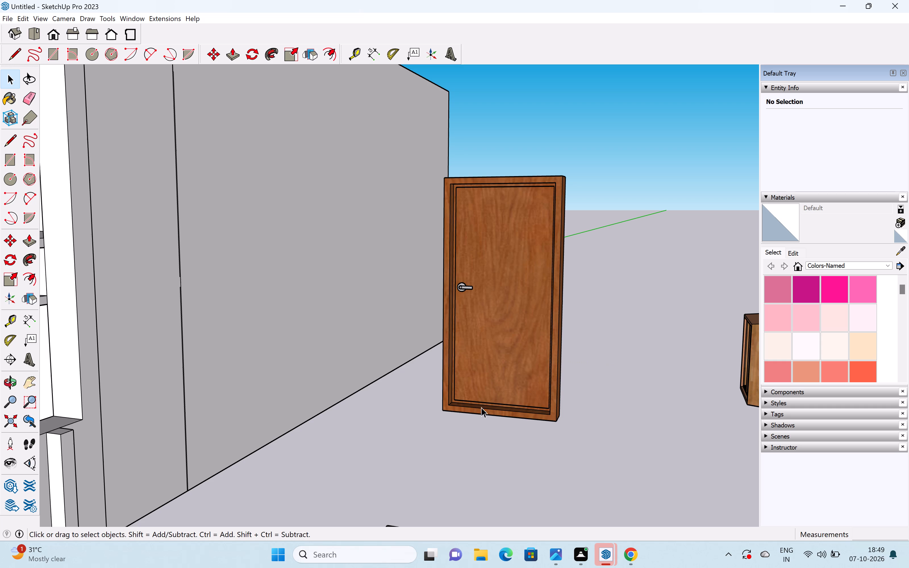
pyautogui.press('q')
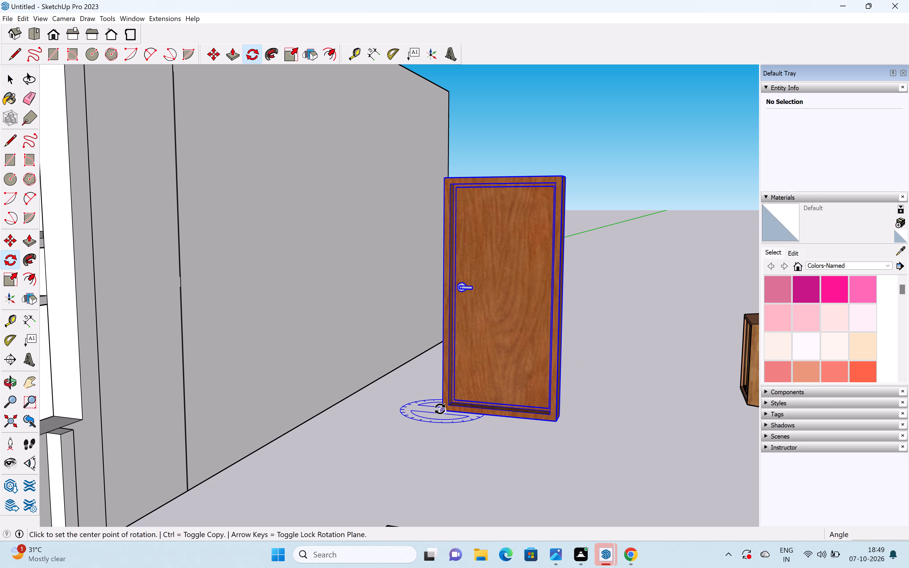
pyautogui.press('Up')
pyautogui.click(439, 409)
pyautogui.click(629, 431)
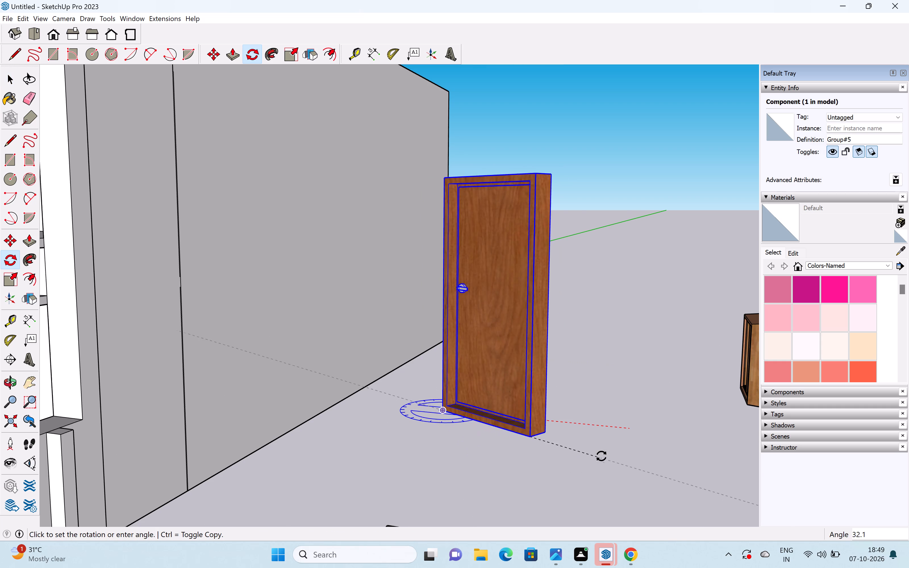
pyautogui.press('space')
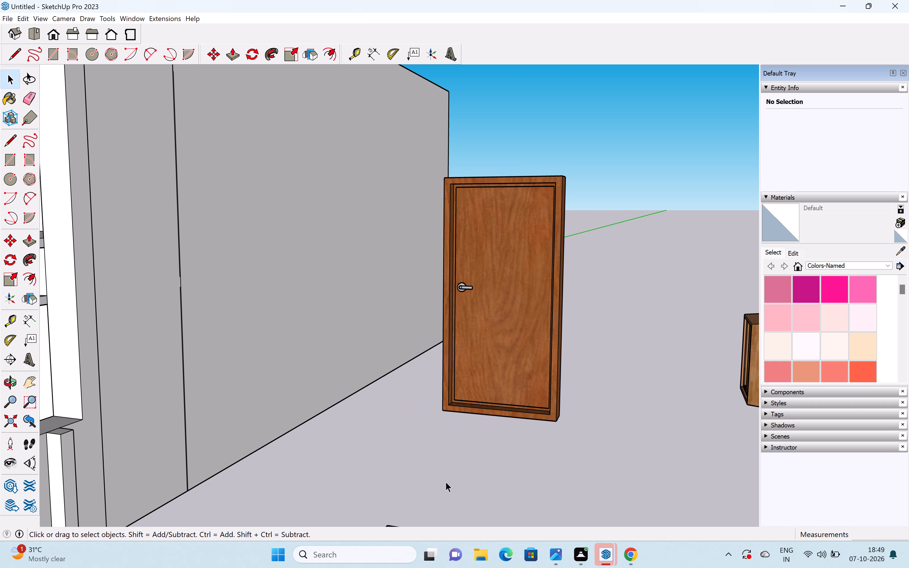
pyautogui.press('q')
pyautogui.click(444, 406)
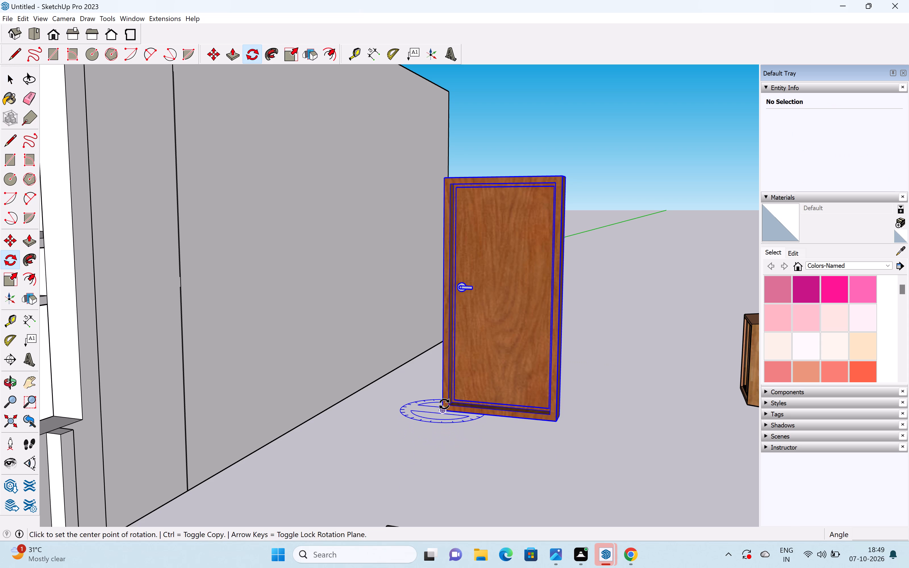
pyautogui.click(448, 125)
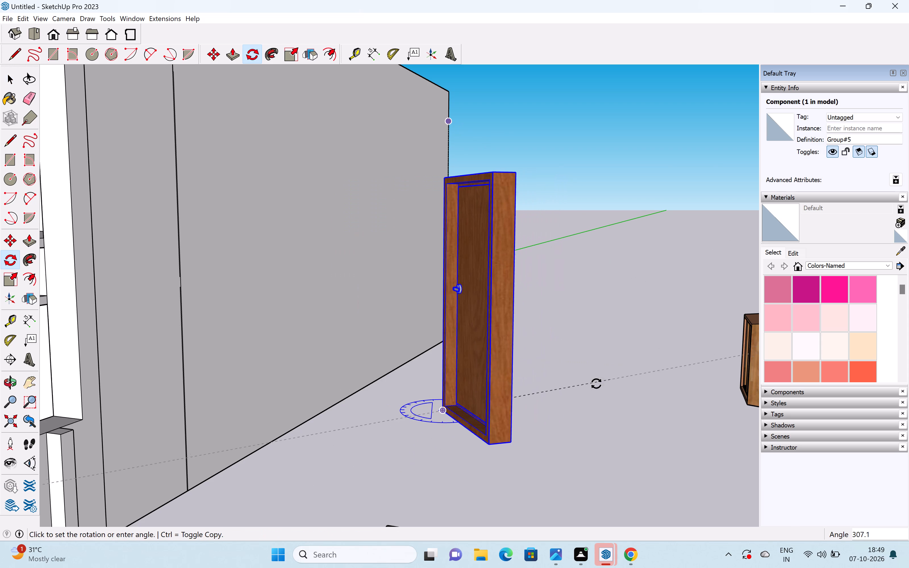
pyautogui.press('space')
# Delete the leftover gate edges lying on the ground along the front entrance beside the inner gate pillar.
pyautogui.scroll(-9, 501, 425)
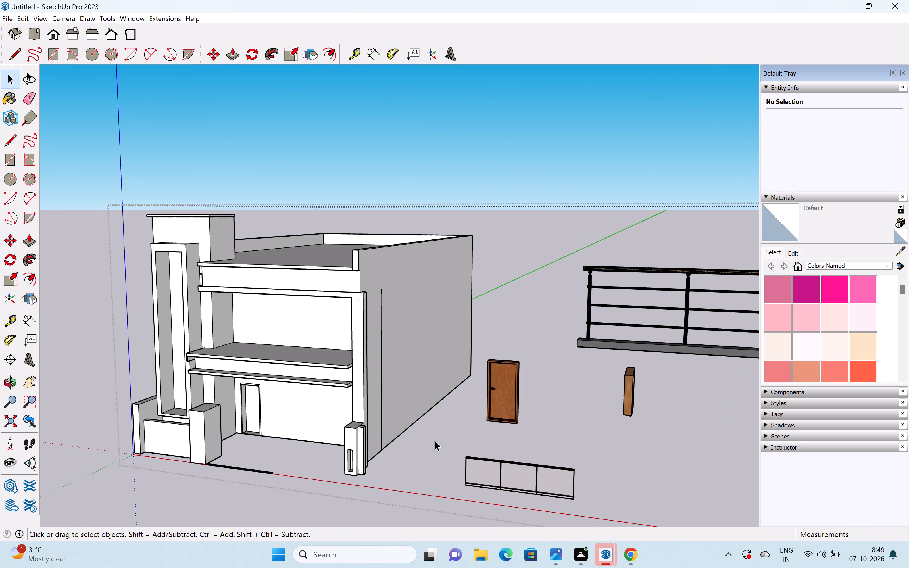
pyautogui.moveTo(420, 444); pyautogui.dragTo(516, 420, button='middle')
pyautogui.moveTo(338, 458); pyautogui.dragTo(322, 529, button='middle')
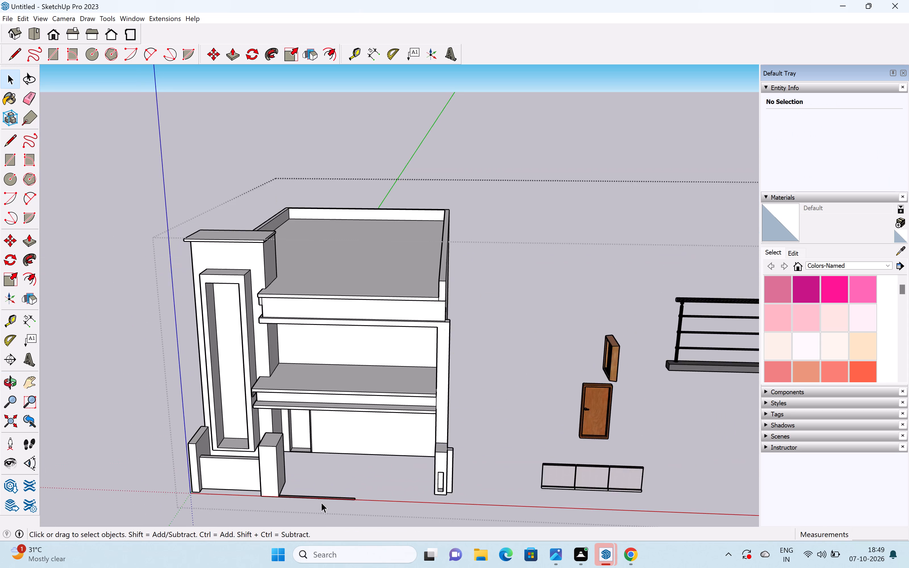
pyautogui.scroll(5, 321, 502)
pyautogui.click(320, 486)
pyautogui.click(321, 492)
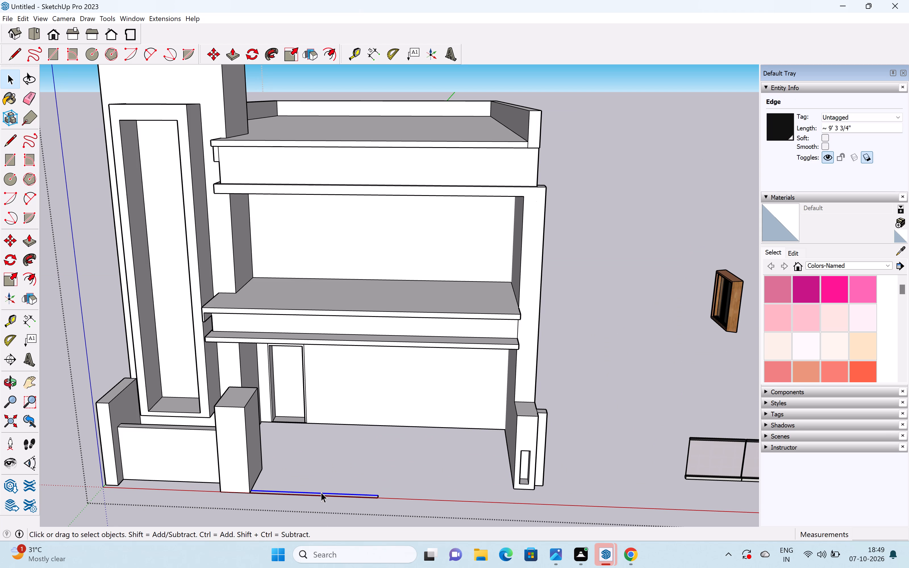
pyautogui.press('Delete')
pyautogui.click(342, 496)
pyautogui.press('Delete')
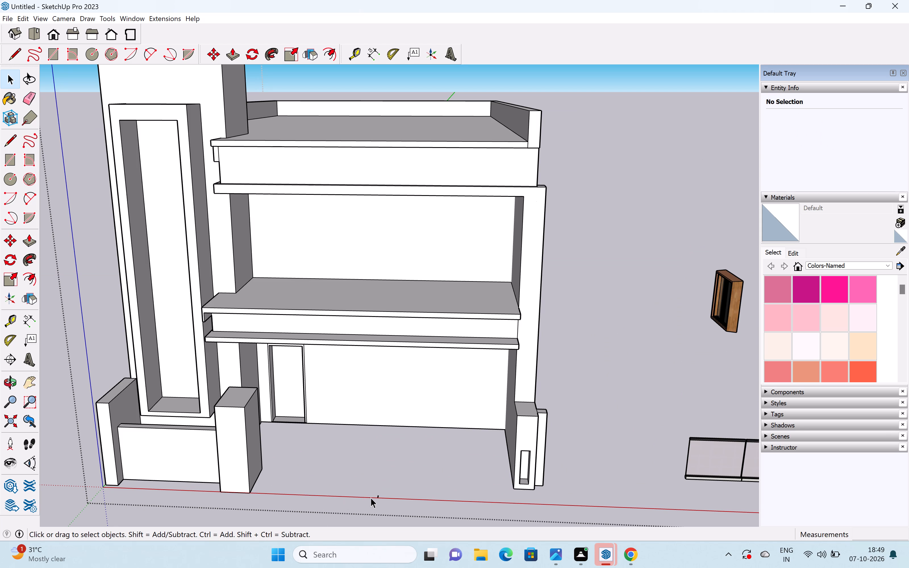
pyautogui.click(377, 497)
pyautogui.press('Delete')
# Rotate the imported two-pane window 90 degrees about the vertical axis at its lower corner, making it parallel to the front elevation.
pyautogui.scroll(-5, 376, 494)
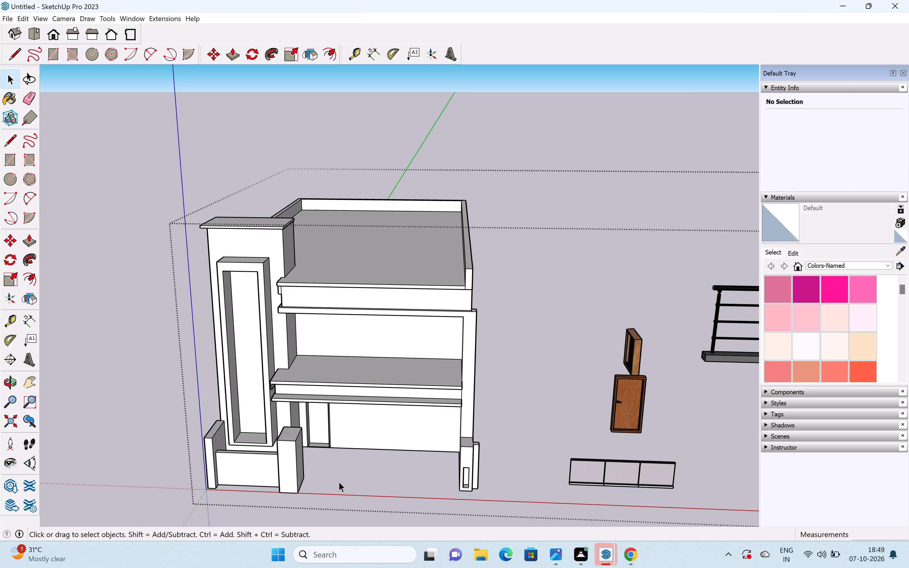
pyautogui.scroll(5, 626, 422)
pyautogui.scroll(-5, 623, 412)
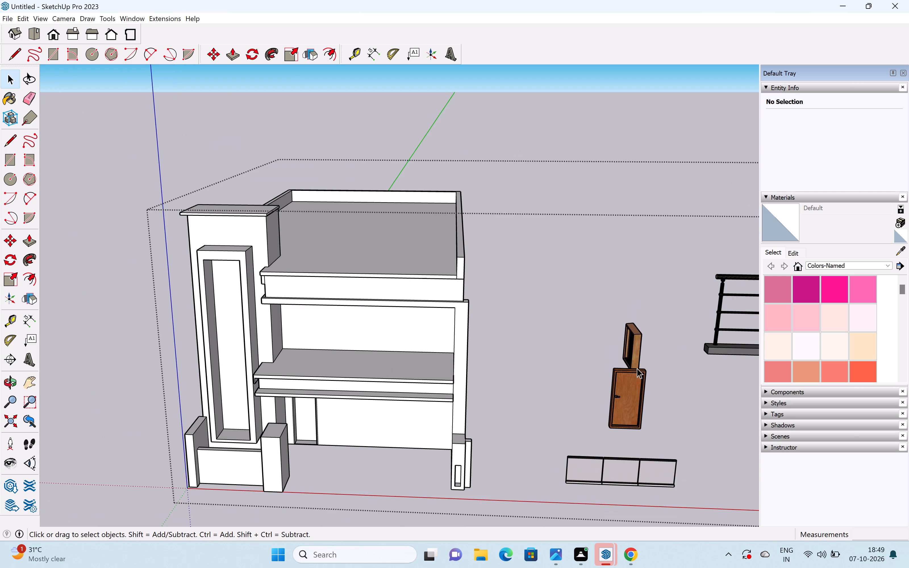
pyautogui.moveTo(637, 367); pyautogui.dragTo(357, 350, button='middle')
pyautogui.moveTo(715, 424); pyautogui.dragTo(492, 478, button='middle')
pyautogui.scroll(-1, 494, 483)
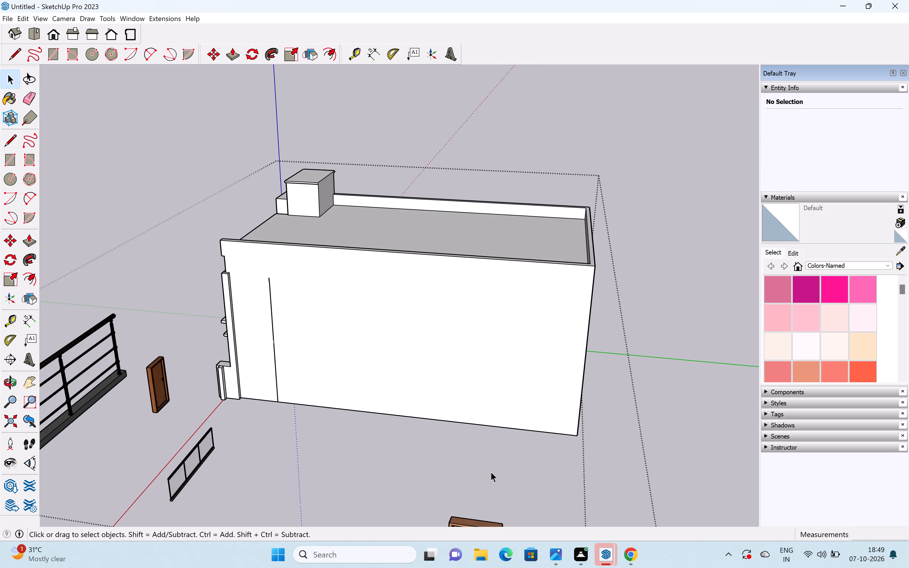
pyautogui.scroll(-5, 491, 472)
pyautogui.moveTo(474, 492); pyautogui.dragTo(462, 365, button='middle')
pyautogui.scroll(9, 454, 400)
pyautogui.scroll(-1, 478, 406)
pyautogui.scroll(4, 478, 406)
pyautogui.moveTo(513, 382); pyautogui.dragTo(258, 433, button='middle')
pyautogui.scroll(1, 257, 433)
pyautogui.moveTo(490, 406); pyautogui.dragTo(125, 345, button='middle')
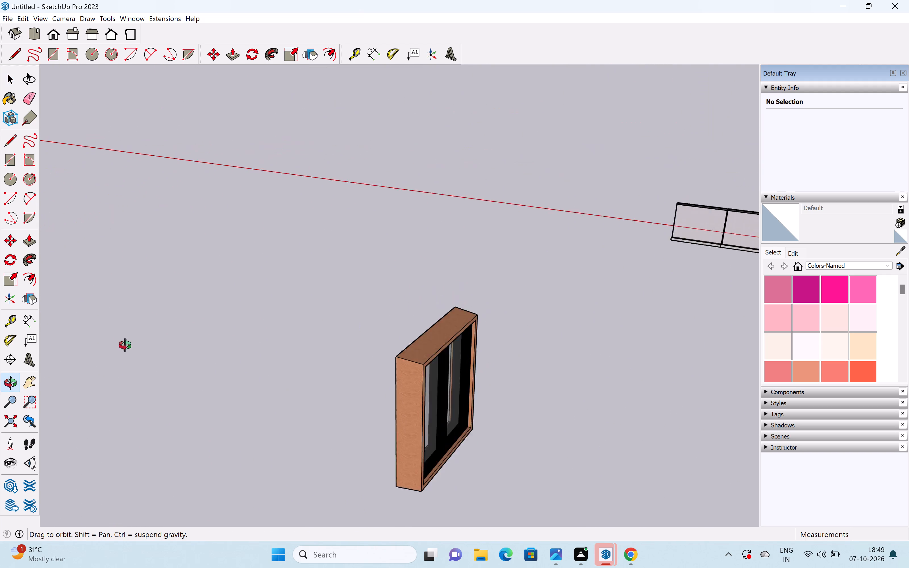
pyautogui.moveTo(125, 345); pyautogui.dragTo(679, 343, button='middle')
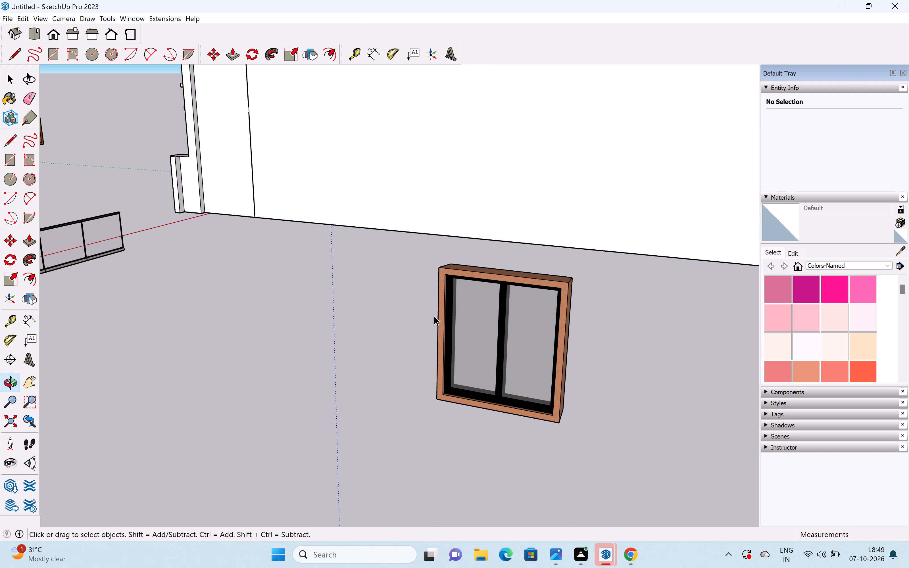
pyautogui.moveTo(532, 355); pyautogui.dragTo(591, 351, button='middle')
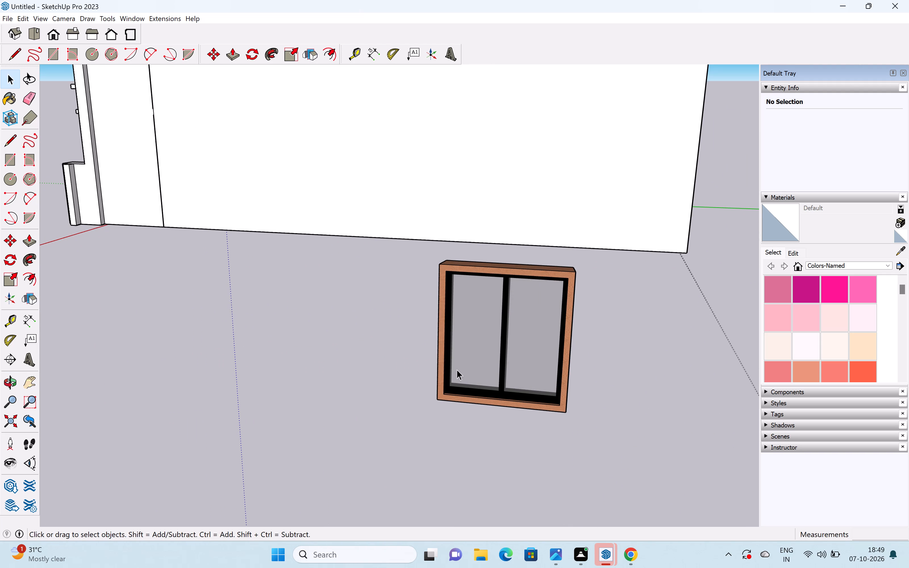
pyautogui.press('q')
pyautogui.press('Up')
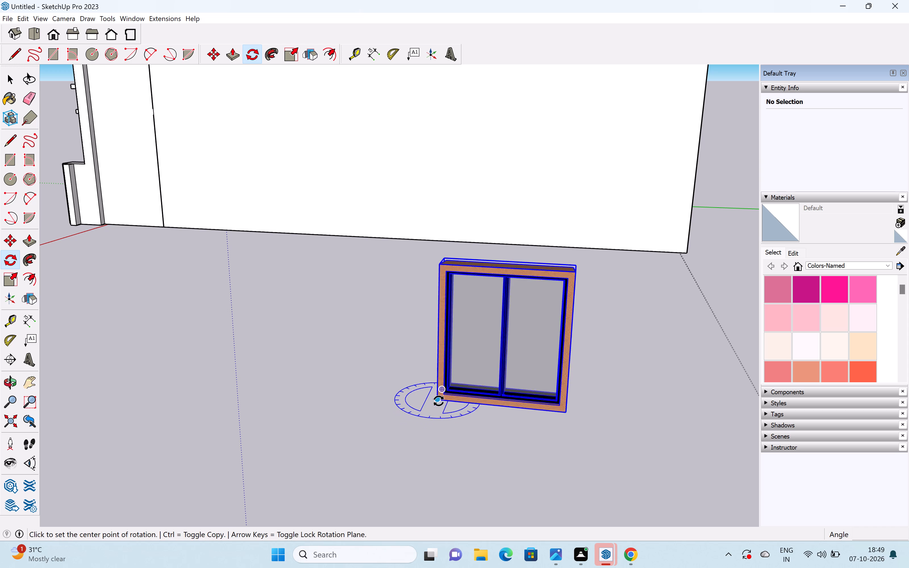
pyautogui.click(434, 403)
pyautogui.click(618, 411)
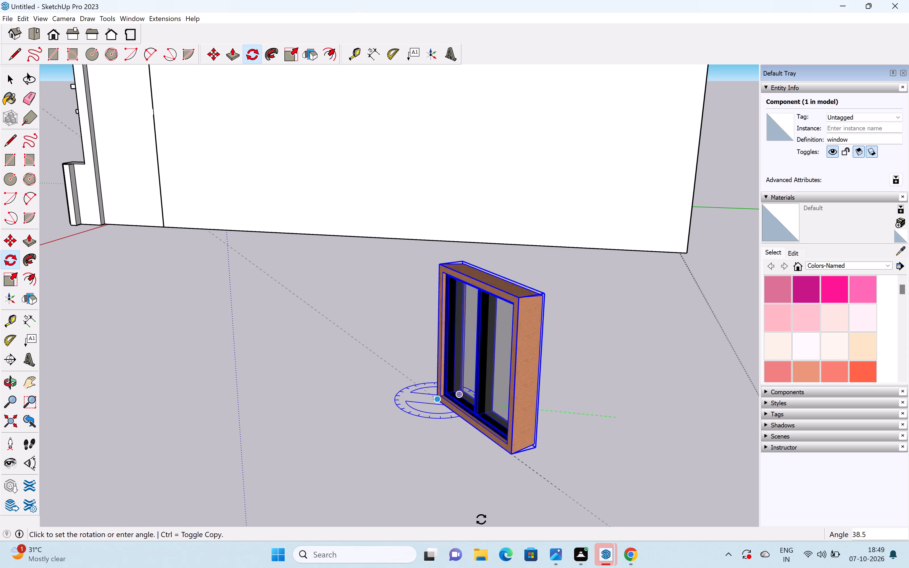
pyautogui.scroll(-3, 475, 514)
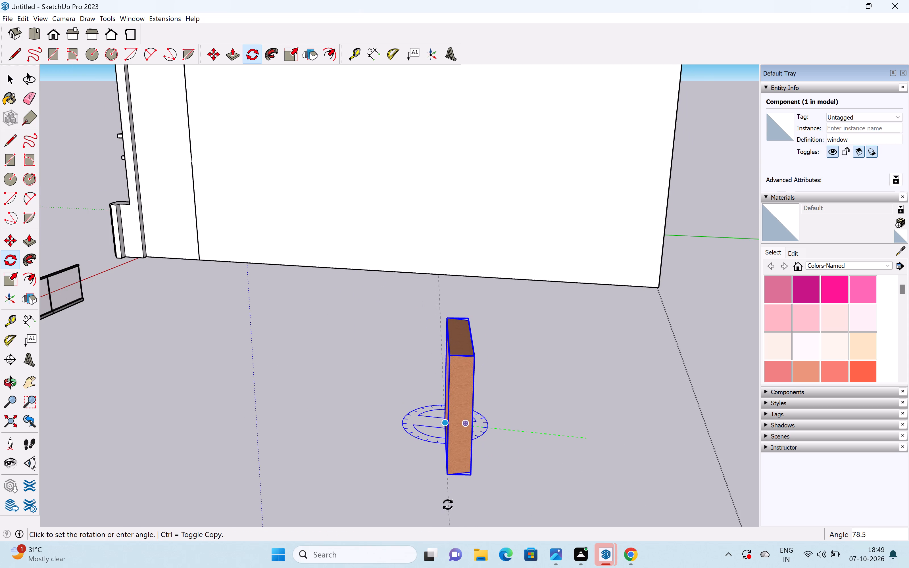
pyautogui.write("90'")
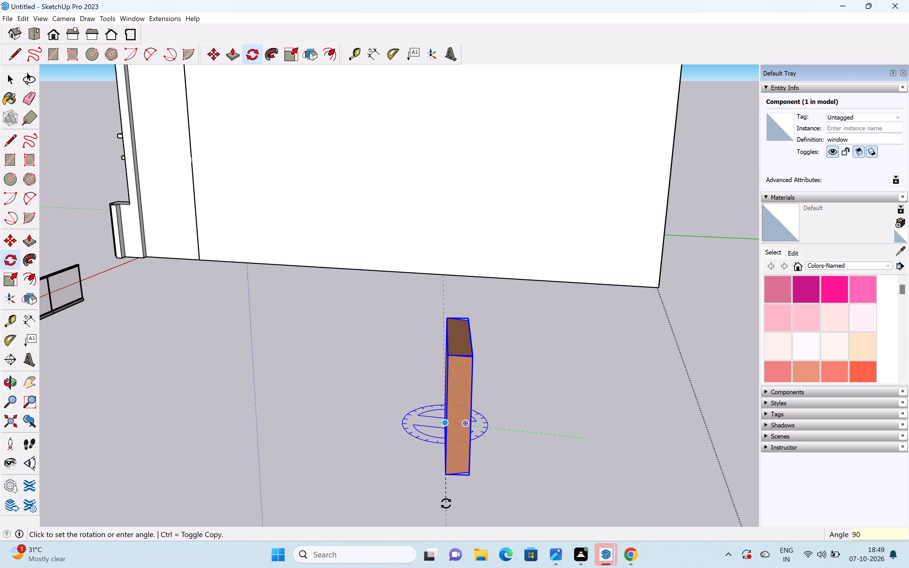
pyautogui.press('Return')
pyautogui.scroll(-6, 418, 407)
pyautogui.moveTo(367, 471); pyautogui.dragTo(614, 448, button='middle')
pyautogui.press('space')
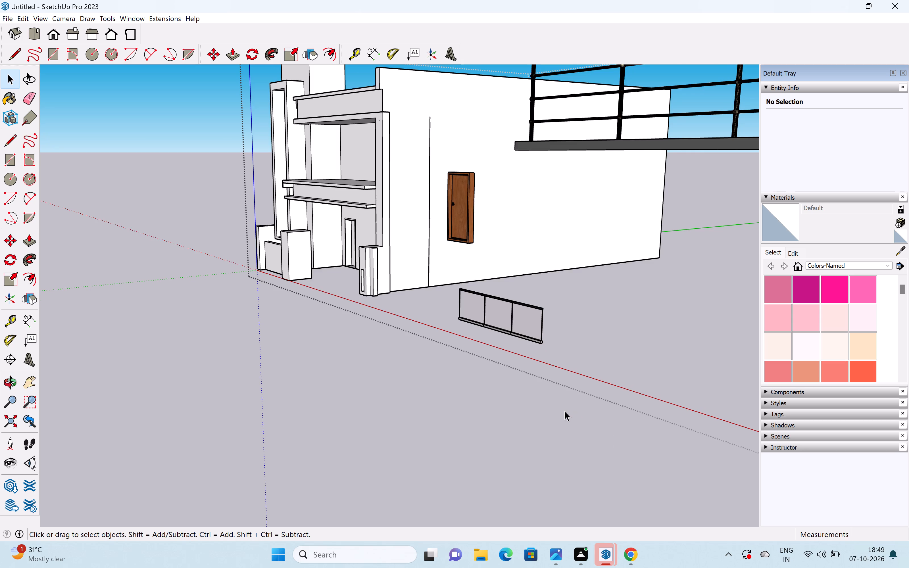
# Move the window by its lower corner about 51' 10" onto the upper-floor wall behind the balcony, just above the slab.
pyautogui.scroll(-6, 564, 411)
pyautogui.keyDown('shift'); pyautogui.moveTo(585, 396); pyautogui.dragTo(516, 408, button='middle'); pyautogui.keyUp('shift')
pyautogui.moveTo(656, 343); pyautogui.dragTo(658, 343, button='middle')
pyautogui.scroll(1, 656, 343)
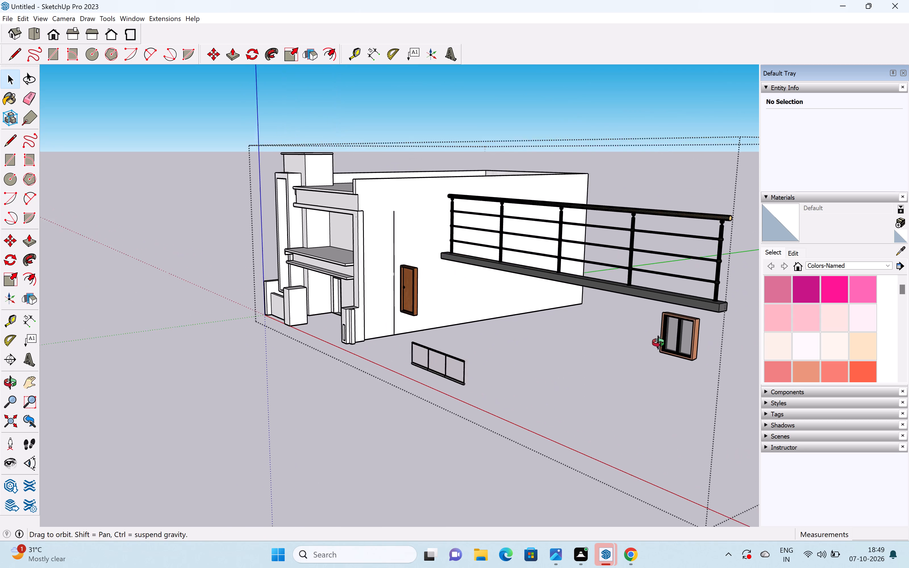
pyautogui.moveTo(658, 343); pyautogui.dragTo(678, 320, button='middle')
pyautogui.moveTo(649, 294); pyautogui.dragTo(717, 370)
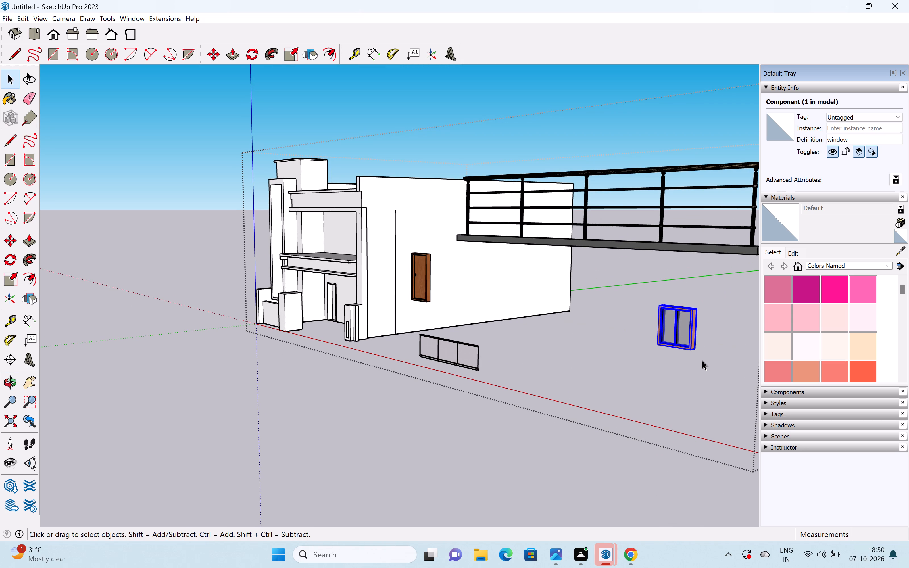
pyautogui.press('m')
pyautogui.press('Return')
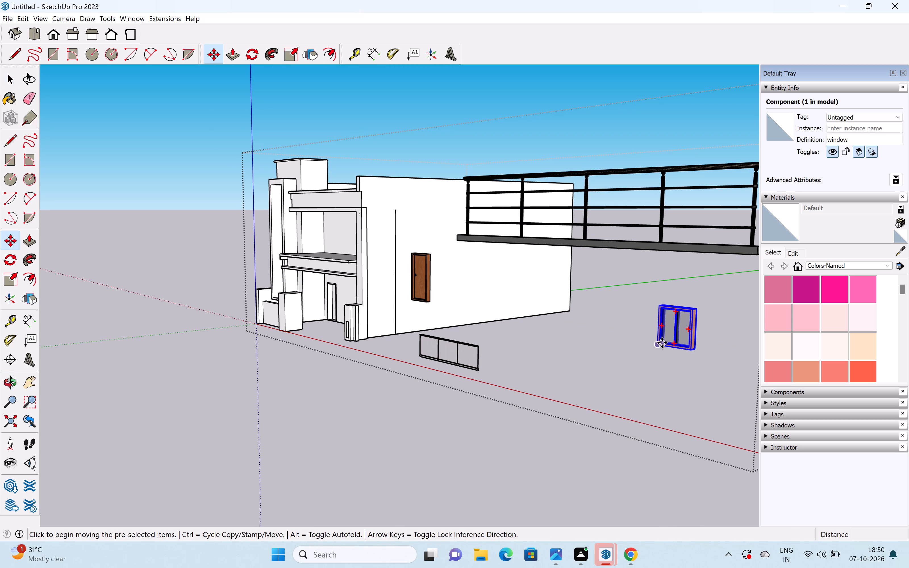
pyautogui.moveTo(662, 343); pyautogui.dragTo(629, 318)
pyautogui.moveTo(351, 231); pyautogui.dragTo(539, 292, button='middle')
pyautogui.scroll(-1, 510, 285)
pyautogui.scroll(6, 367, 277)
pyautogui.moveTo(411, 277); pyautogui.dragTo(424, 268, button='middle')
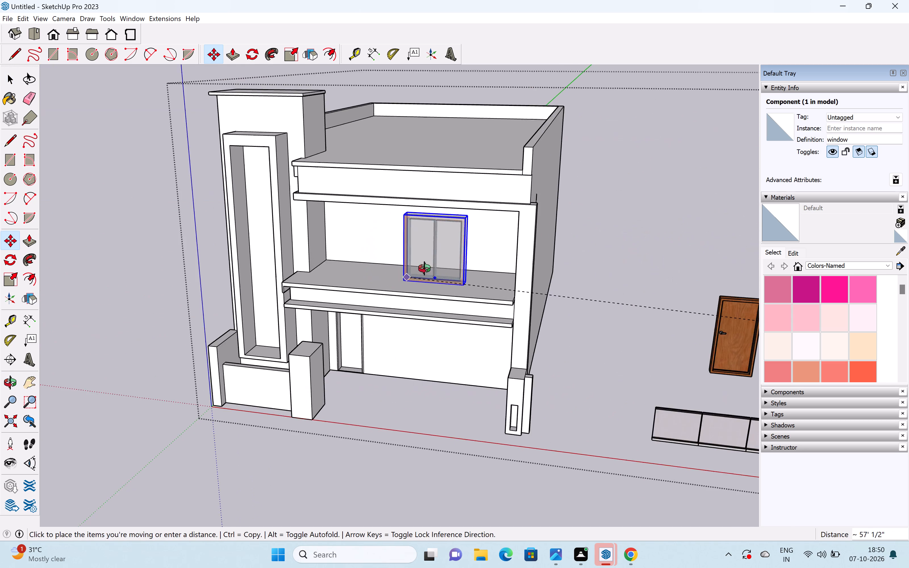
pyautogui.moveTo(424, 268); pyautogui.dragTo(443, 231, button='middle')
pyautogui.scroll(11, 454, 213)
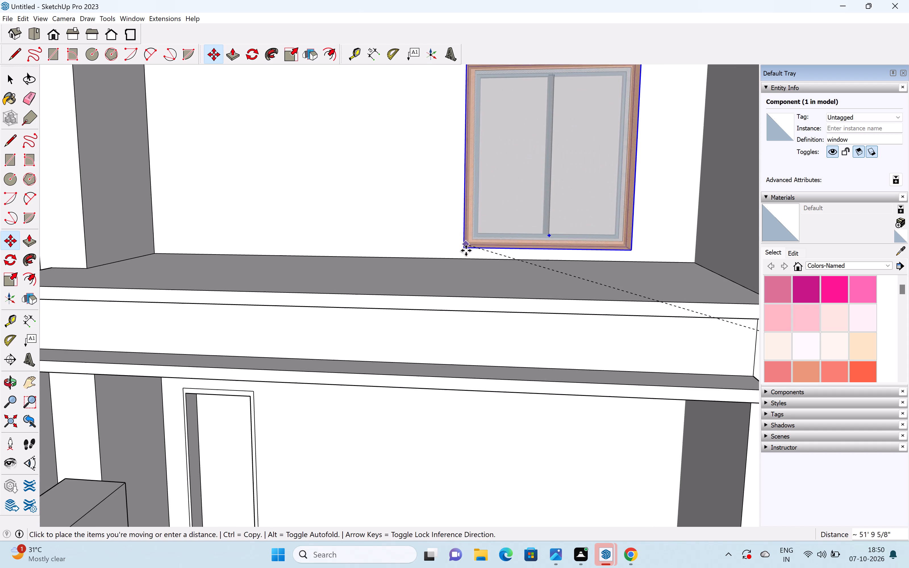
pyautogui.scroll(3, 460, 250)
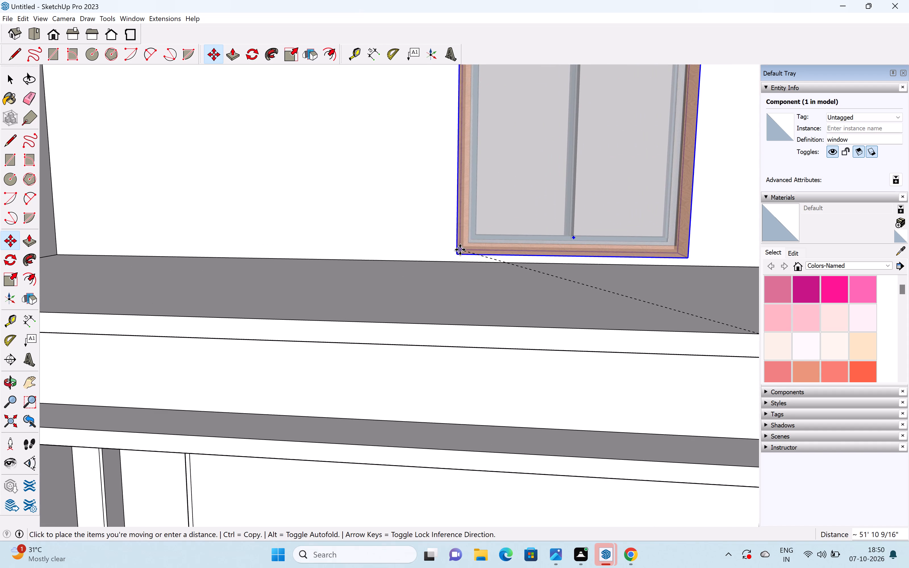
pyautogui.click(461, 256)
pyautogui.press('space')
# Shift the window by its rear lower corner to seat it against the upper-floor wall.
pyautogui.scroll(-6, 459, 262)
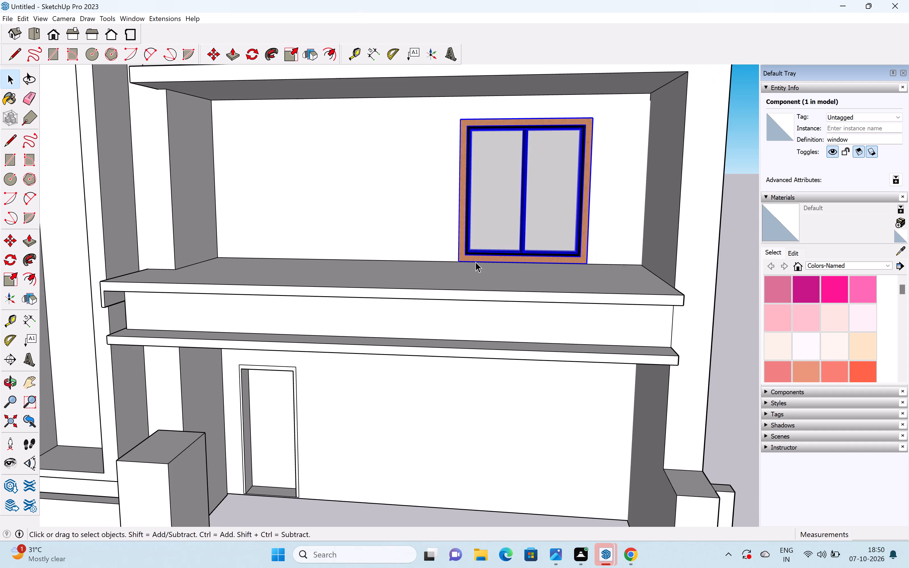
pyautogui.moveTo(475, 262); pyautogui.dragTo(356, 289, button='middle')
pyautogui.scroll(7, 567, 260)
pyautogui.moveTo(617, 280); pyautogui.dragTo(592, 287, button='middle')
pyautogui.scroll(15, 601, 290)
pyautogui.press('m')
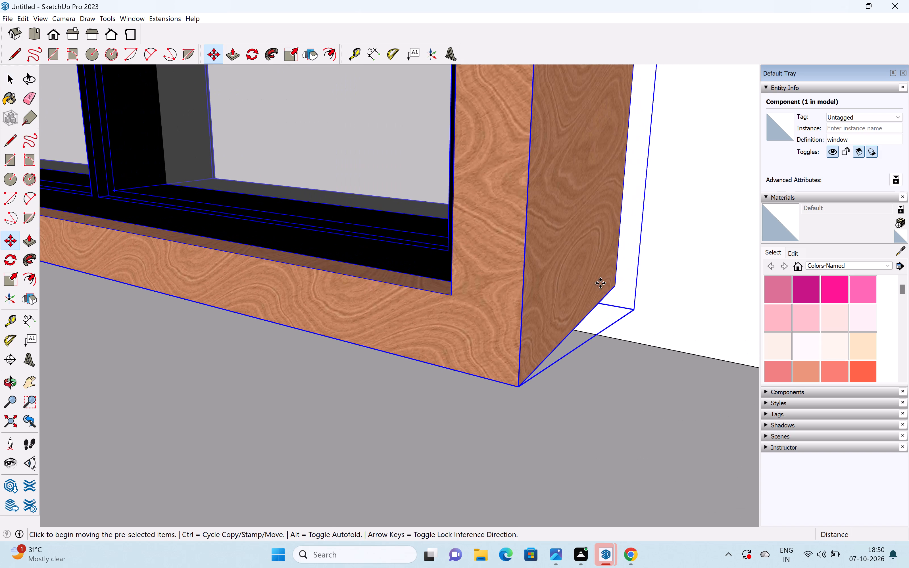
pyautogui.click(635, 309)
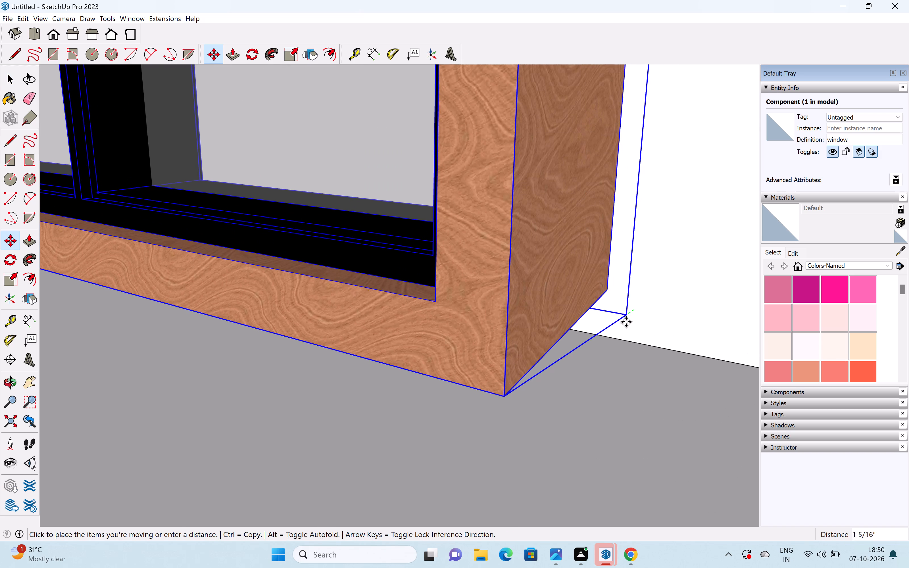
pyautogui.moveTo(601, 331); pyautogui.dragTo(506, 343, button='middle')
pyautogui.scroll(3, 580, 346)
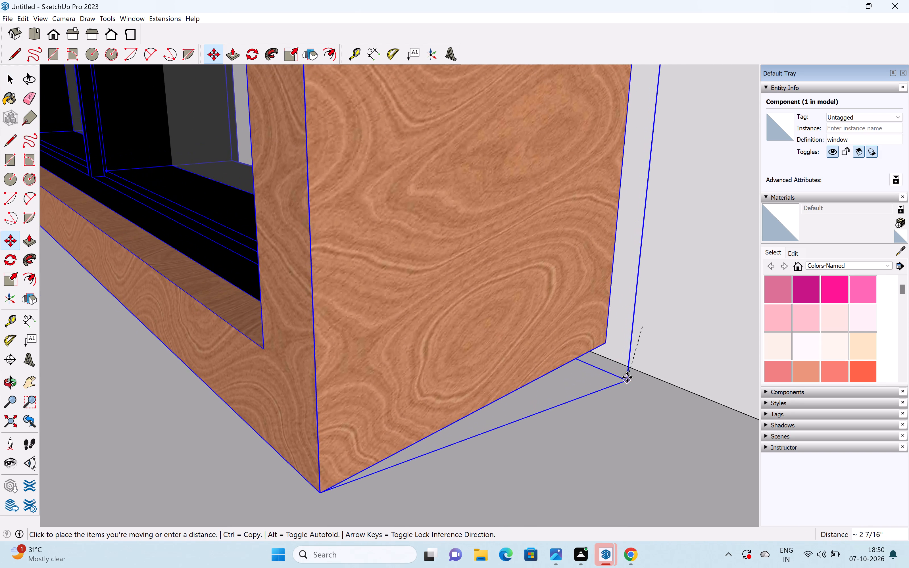
pyautogui.click(649, 351)
pyautogui.scroll(-19, 643, 337)
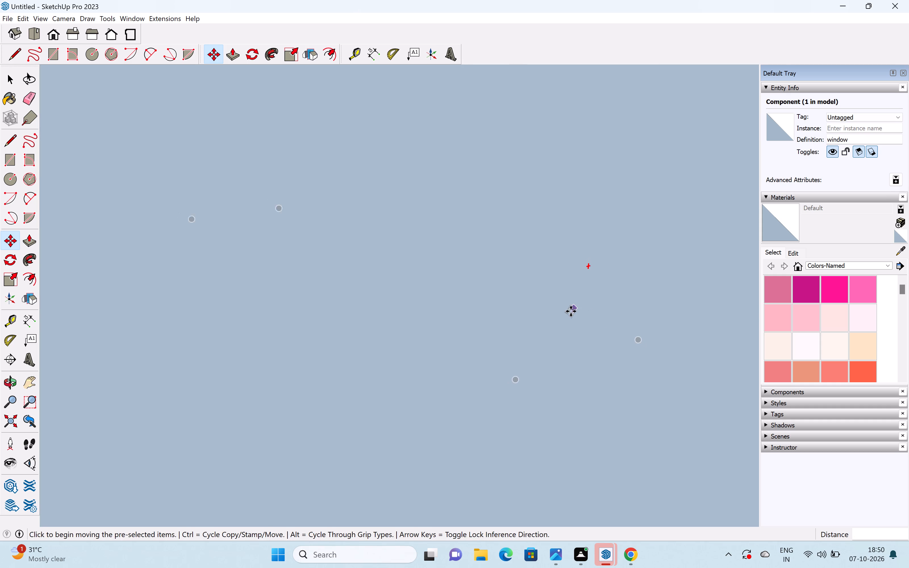
pyautogui.scroll(-8, 571, 311)
pyautogui.scroll(-7, 486, 352)
pyautogui.scroll(-17, 487, 354)
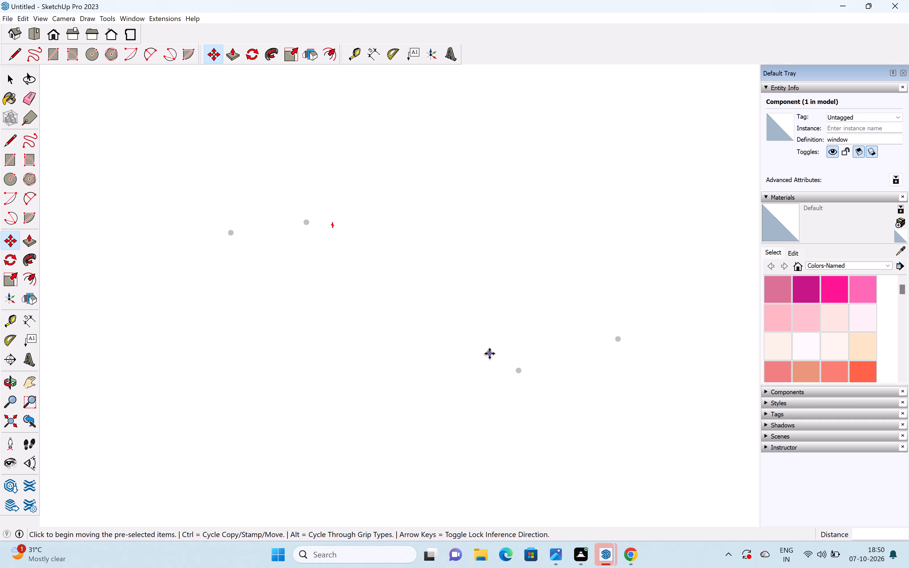
pyautogui.scroll(-20, 489, 354)
pyautogui.scroll(-17, 489, 354)
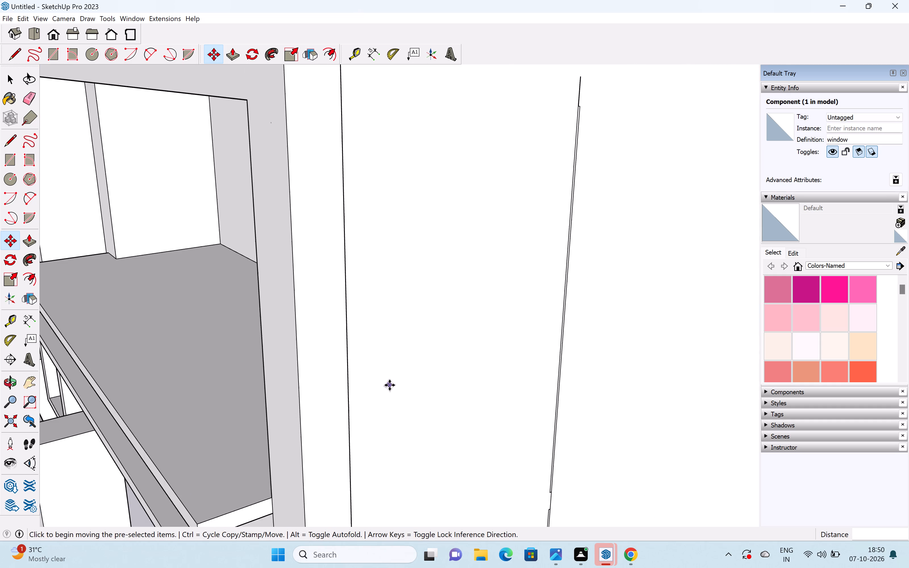
pyautogui.scroll(-16, 389, 385)
pyautogui.moveTo(301, 347); pyautogui.dragTo(593, 328, button='middle')
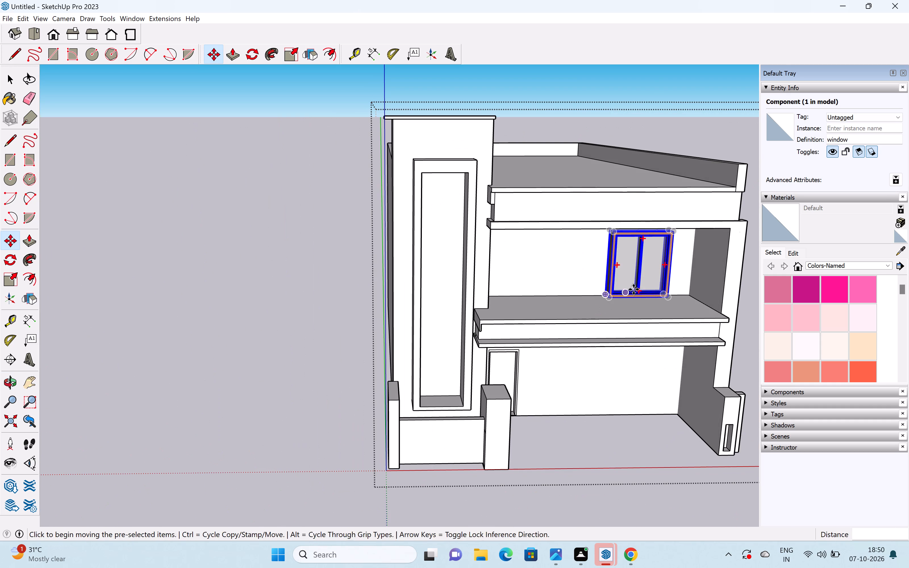
# Scale the balcony window's height down from its top edge by a factor of about 0.86.
pyautogui.press('space')
pyautogui.moveTo(627, 272); pyautogui.dragTo(600, 234, button='middle')
pyautogui.scroll(10, 615, 232)
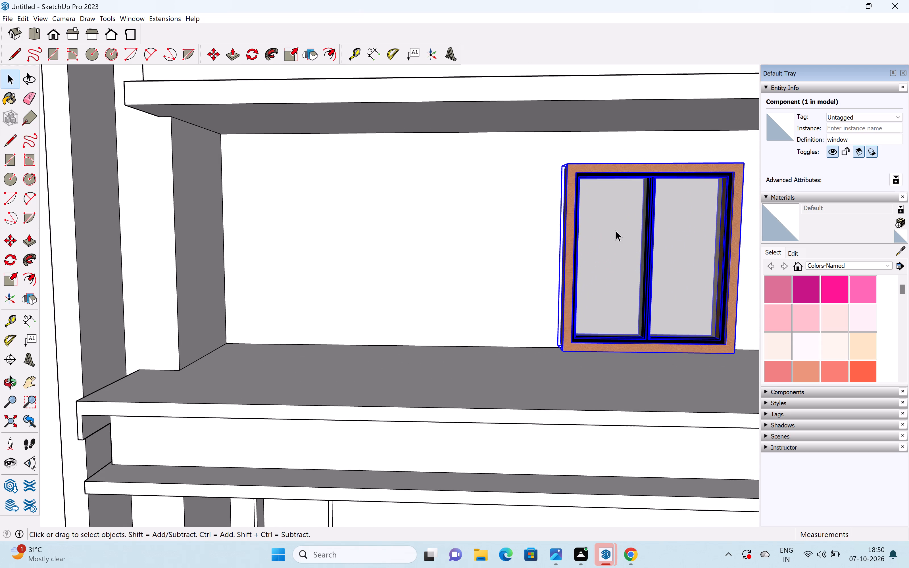
pyautogui.press('s')
pyautogui.moveTo(636, 176); pyautogui.dragTo(597, 223, button='middle')
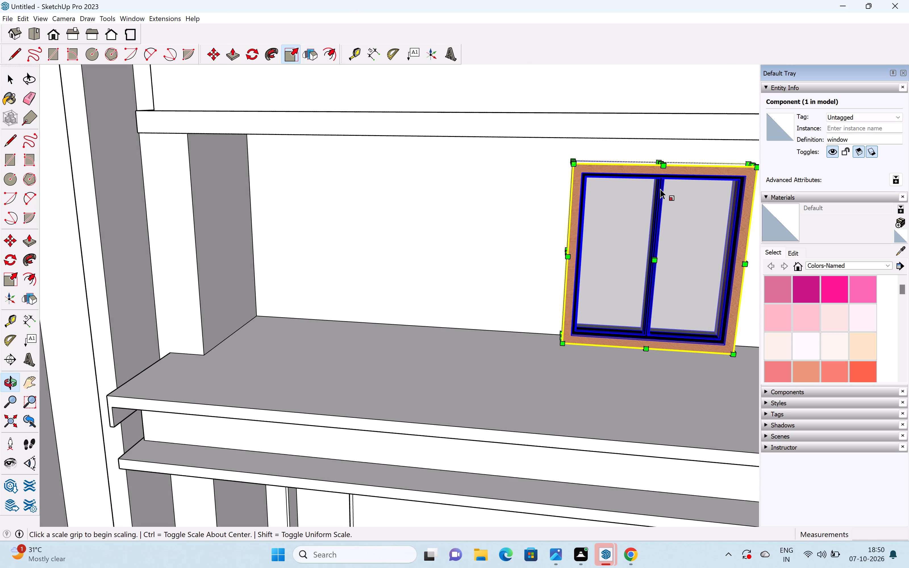
pyautogui.keyDown('shift'); pyautogui.moveTo(600, 210); pyautogui.dragTo(474, 231, button='middle'); pyautogui.keyUp('shift')
pyautogui.scroll(9, 522, 205)
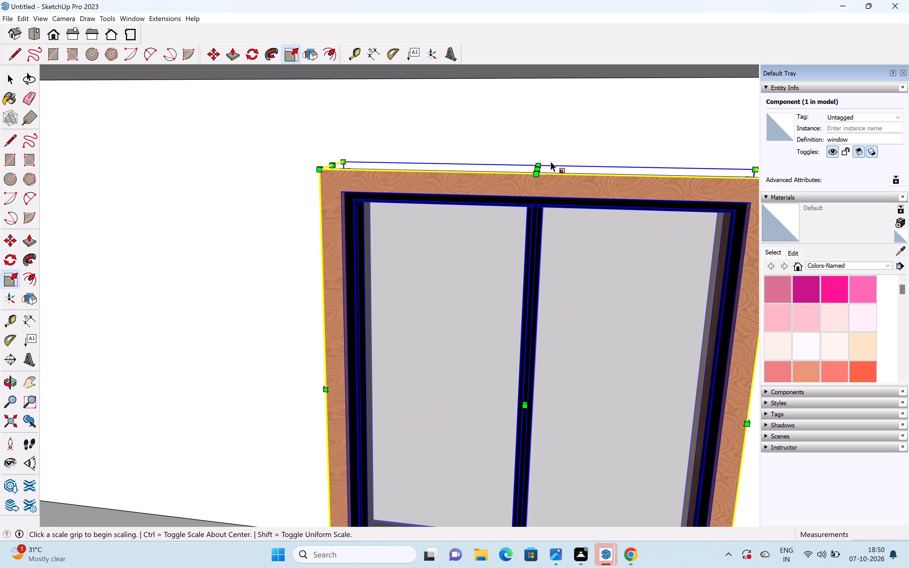
pyautogui.moveTo(539, 168); pyautogui.dragTo(552, 237)
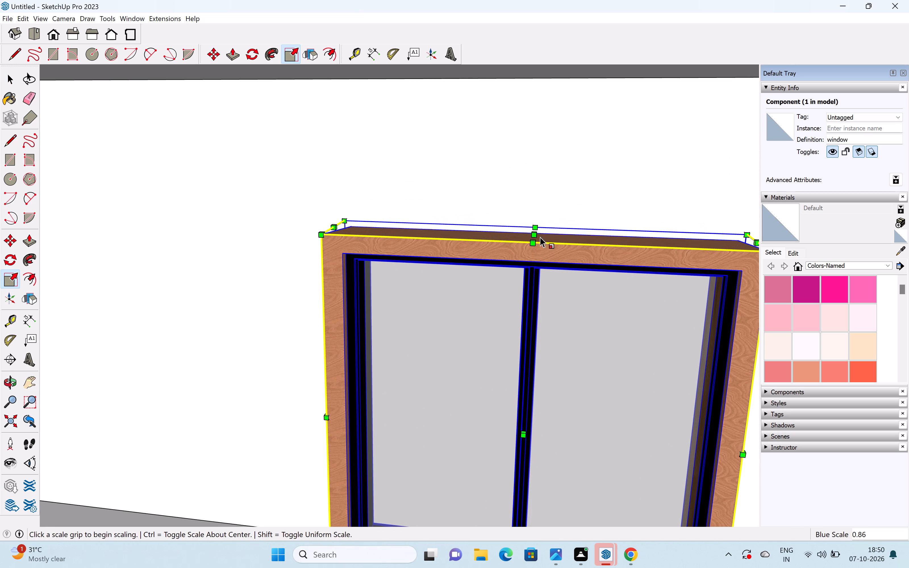
# Narrow the balcony window by scaling its width inward from the side nearest the tall tower.
pyautogui.scroll(-8, 540, 252)
pyautogui.moveTo(478, 327); pyautogui.dragTo(684, 266, button='middle')
pyautogui.scroll(4, 448, 336)
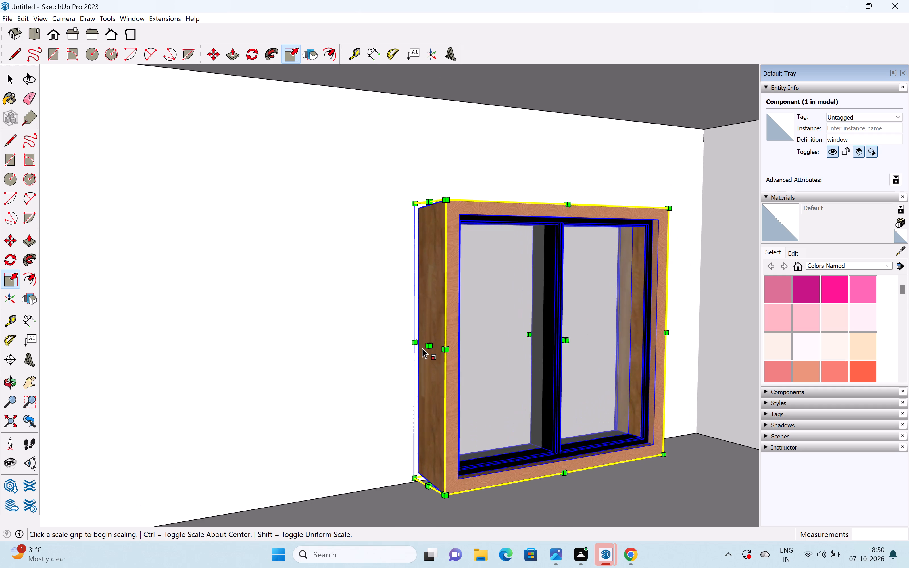
pyautogui.moveTo(426, 347); pyautogui.dragTo(493, 340)
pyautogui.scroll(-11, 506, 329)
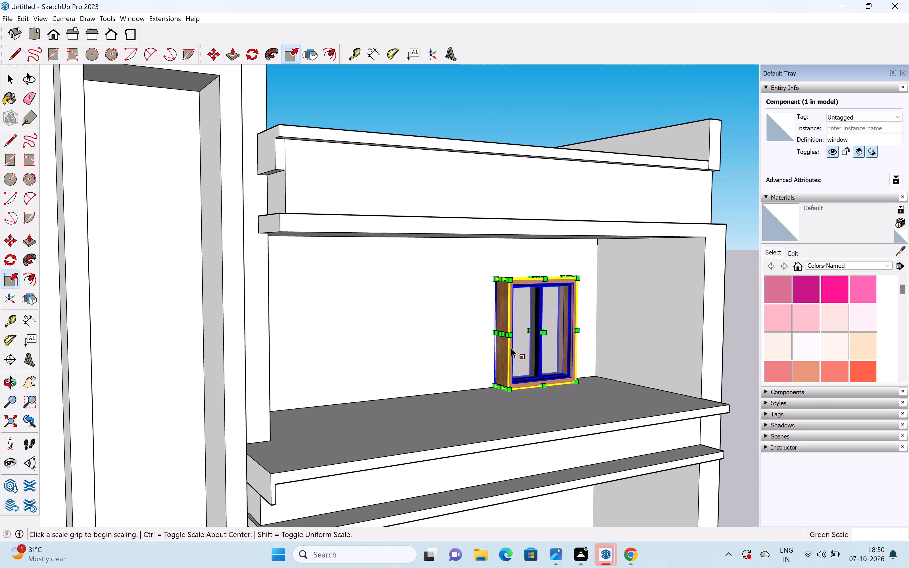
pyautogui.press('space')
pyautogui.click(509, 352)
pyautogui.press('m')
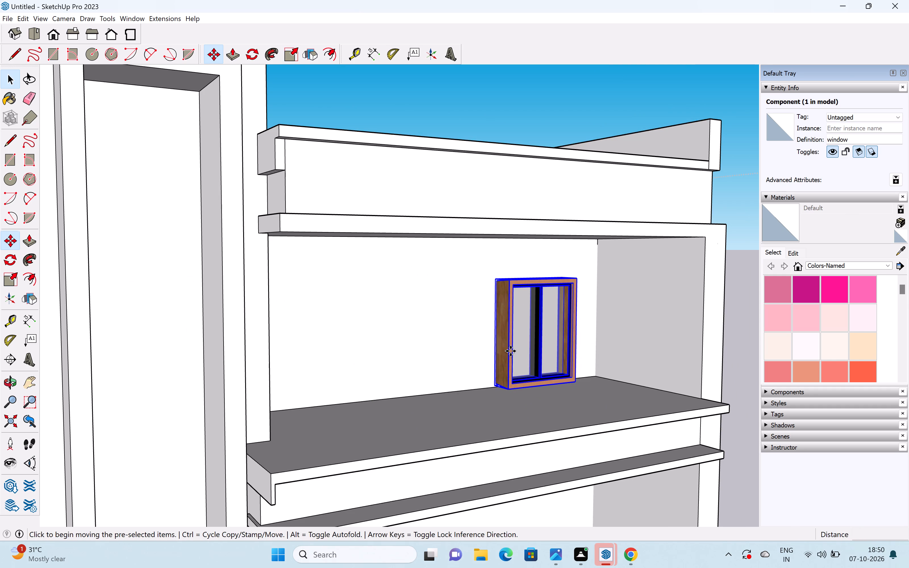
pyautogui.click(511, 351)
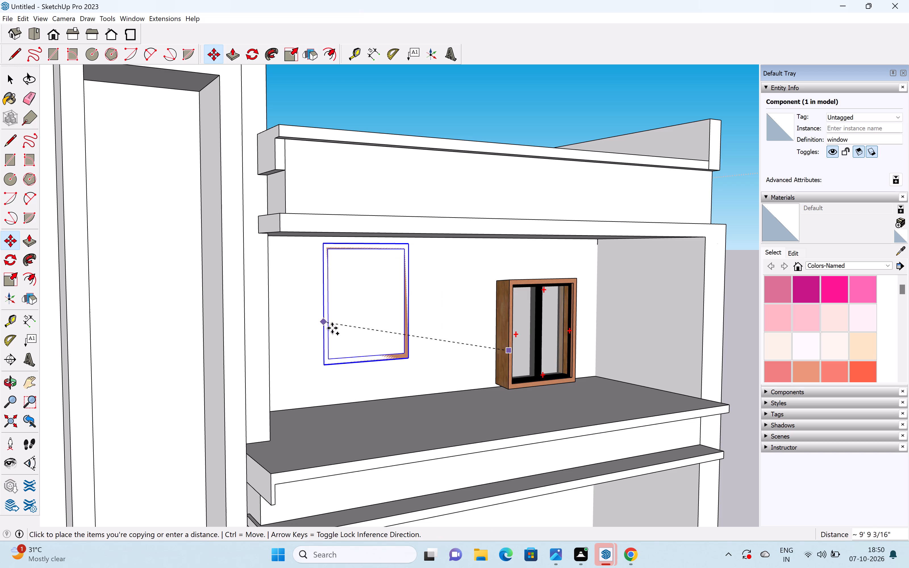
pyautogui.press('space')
# Inside the window component, copy all its geometry about 10' 9" along the upper-floor wall toward the tall tower.
pyautogui.tripleClick(503, 367)
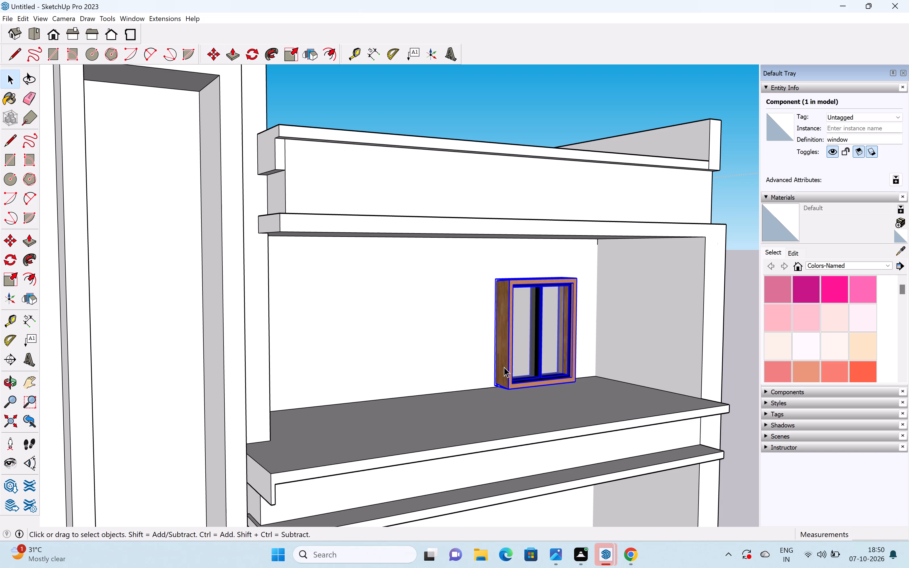
pyautogui.doubleClick(503, 368)
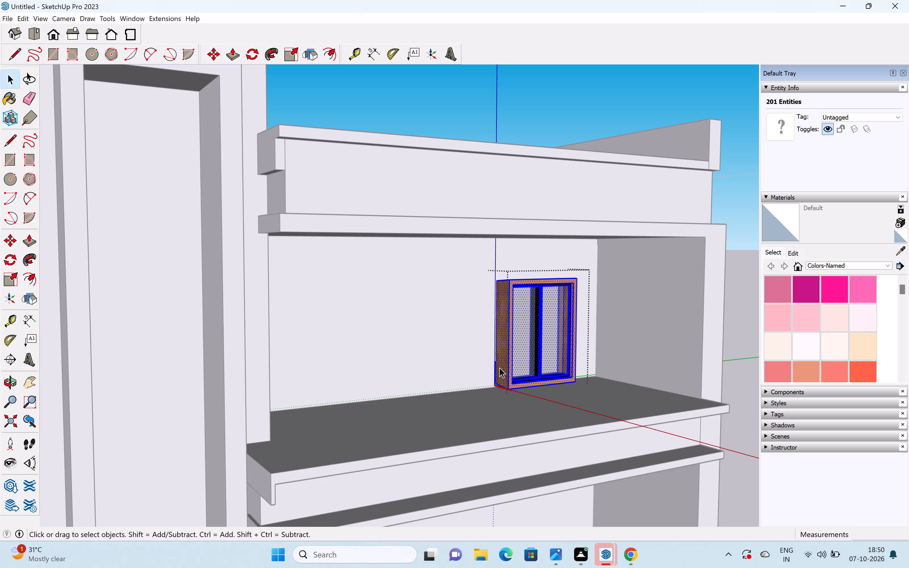
pyautogui.press('m')
pyautogui.click(501, 367)
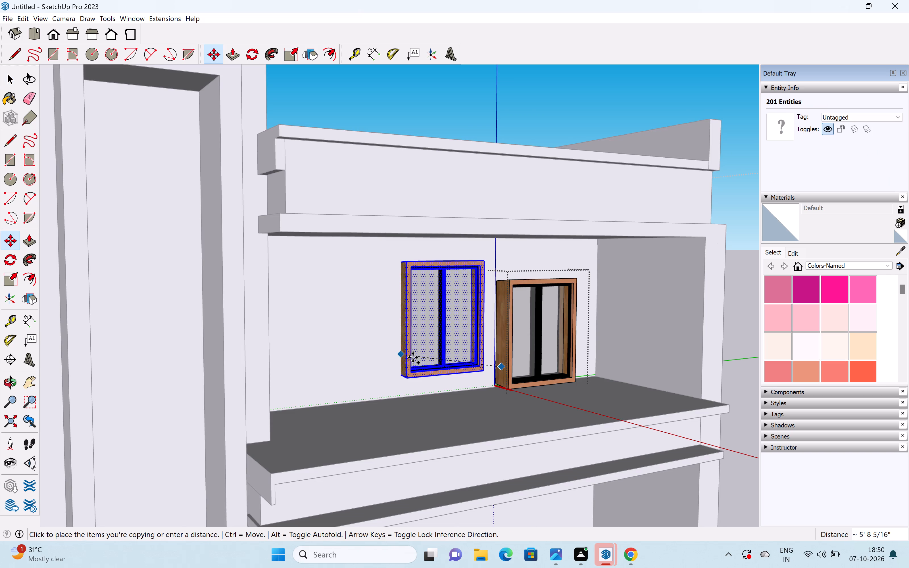
pyautogui.scroll(4, 298, 368)
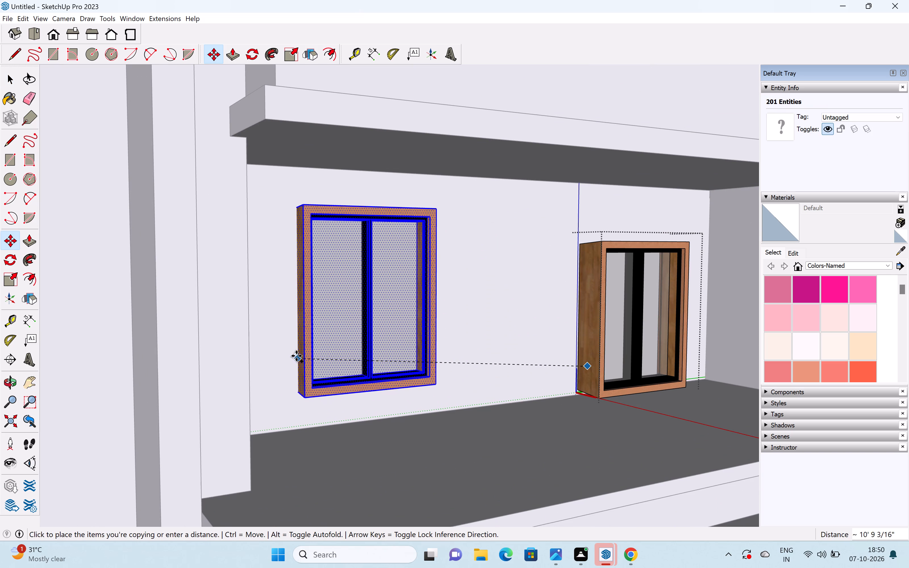
pyautogui.click(293, 350)
pyautogui.press('space')
# Move the copied window by its rear lower corner about 1' 2 1/2" on the upper-floor wall and close the component.
pyautogui.scroll(4, 305, 384)
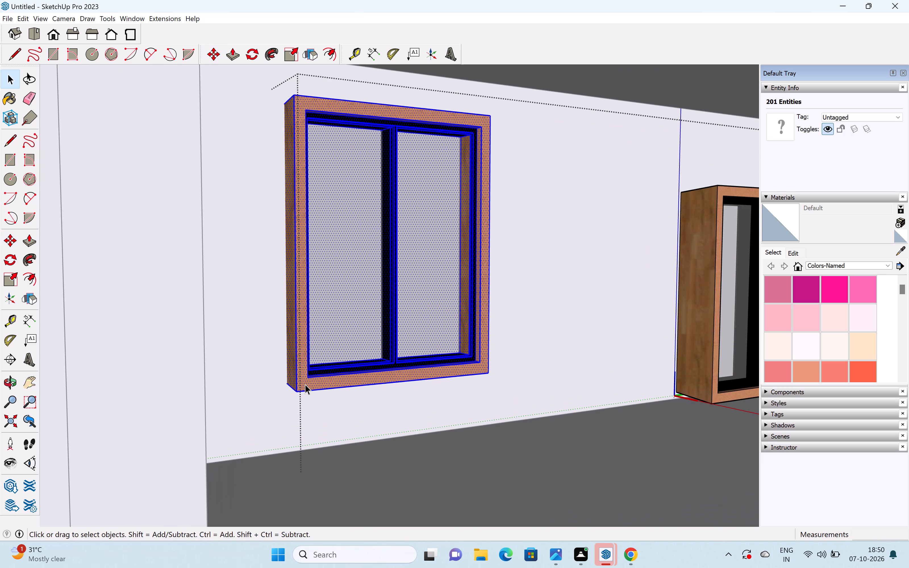
pyautogui.press('m')
pyautogui.press('space')
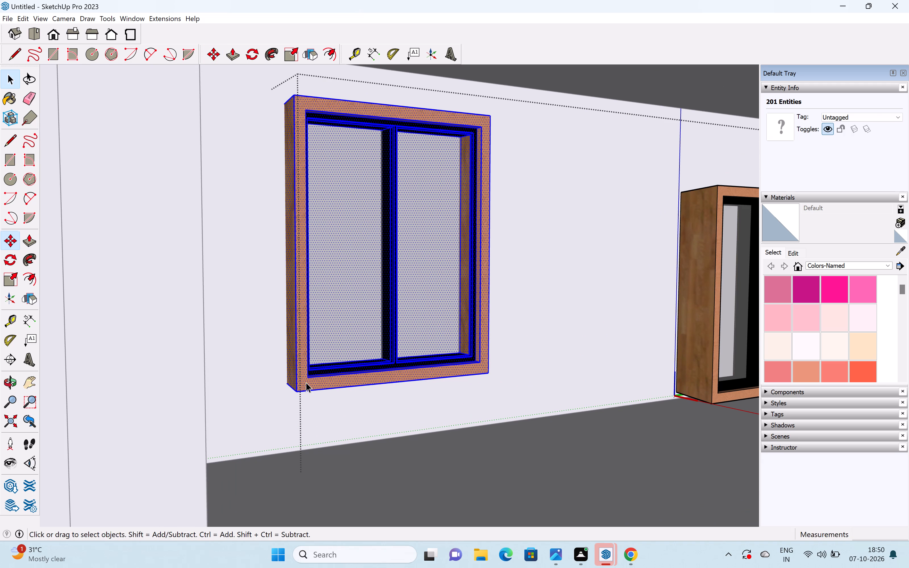
pyautogui.click(306, 382)
pyautogui.tripleClick(306, 382)
pyautogui.press('m')
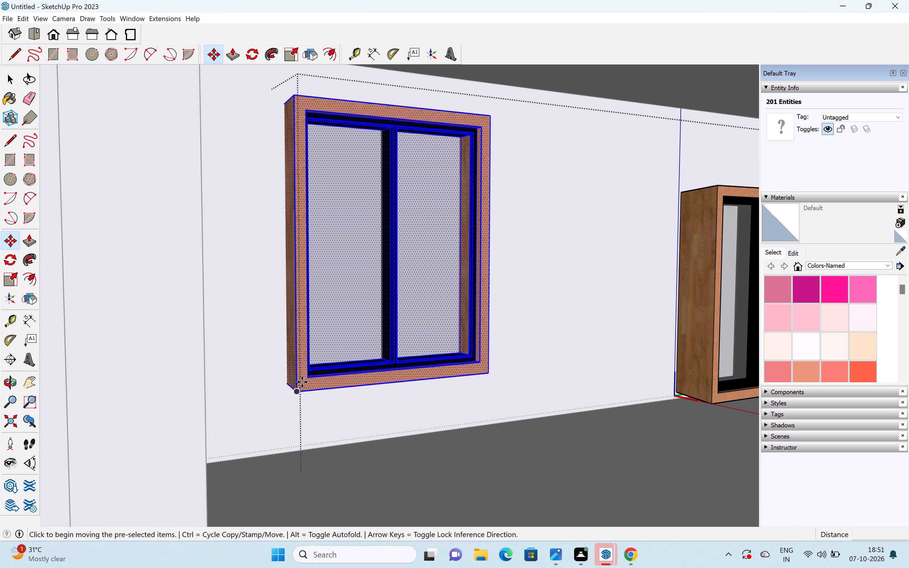
pyautogui.scroll(6, 293, 389)
pyautogui.click(283, 382)
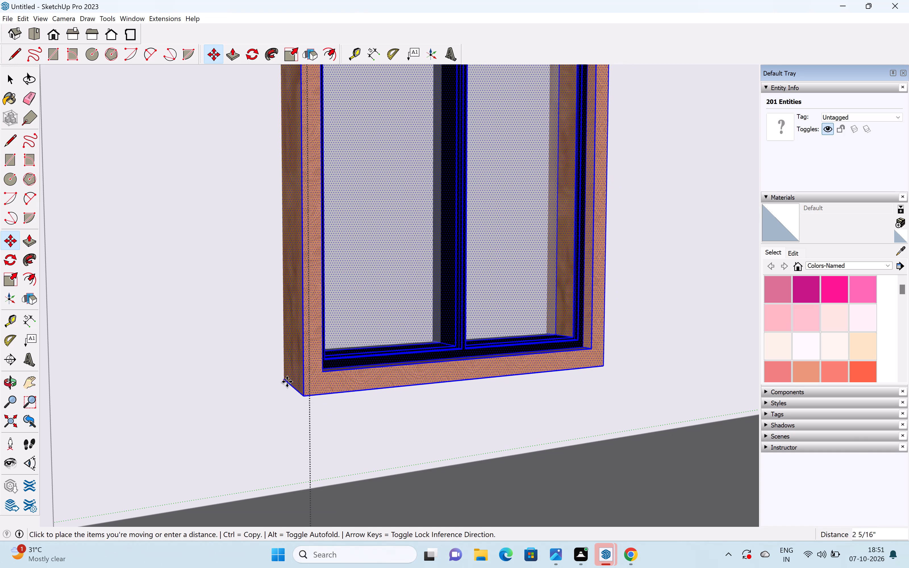
pyautogui.moveTo(291, 382); pyautogui.dragTo(406, 385, button='middle')
pyautogui.scroll(-5, 378, 384)
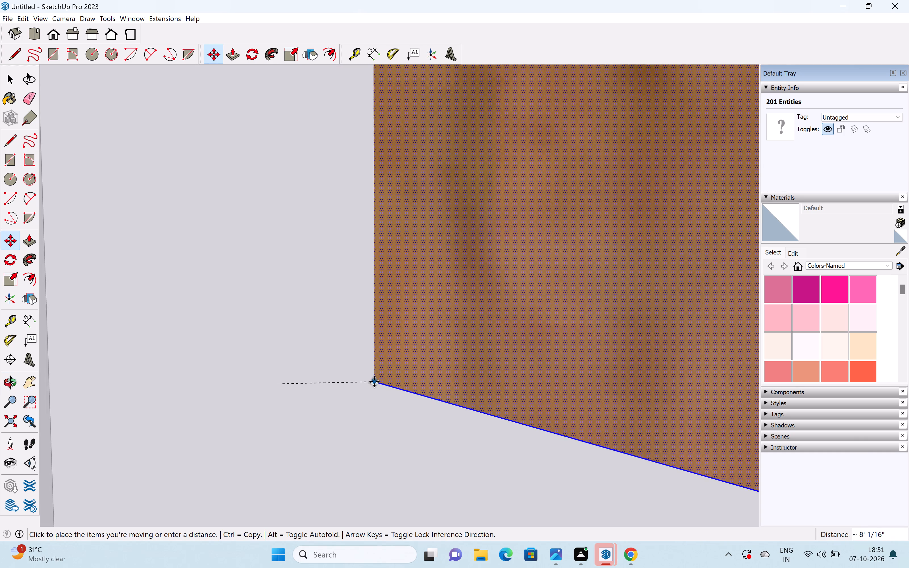
pyautogui.scroll(-12, 374, 382)
pyautogui.scroll(-11, 370, 379)
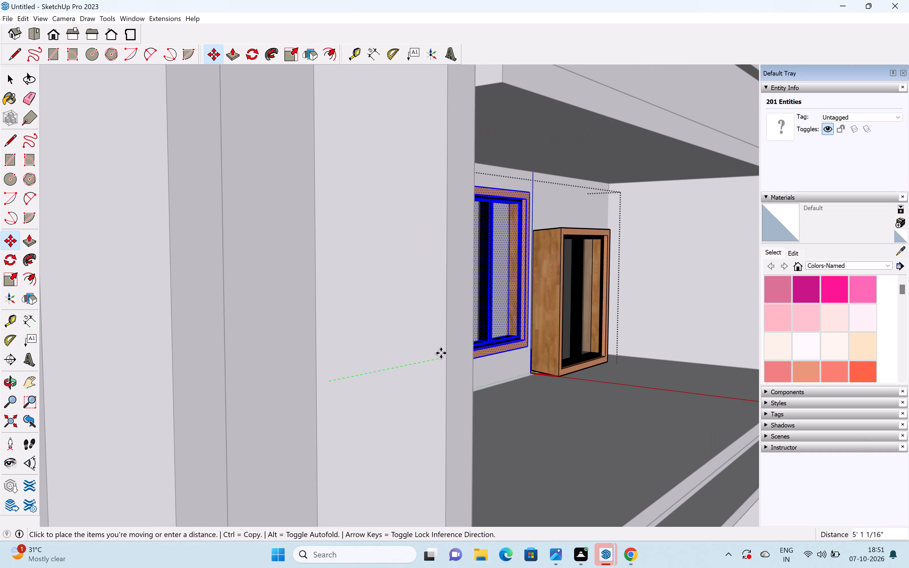
pyautogui.moveTo(441, 353); pyautogui.dragTo(316, 379, button='middle')
pyautogui.keyDown('shift'); pyautogui.moveTo(485, 351); pyautogui.dragTo(309, 384, button='middle'); pyautogui.keyUp('shift')
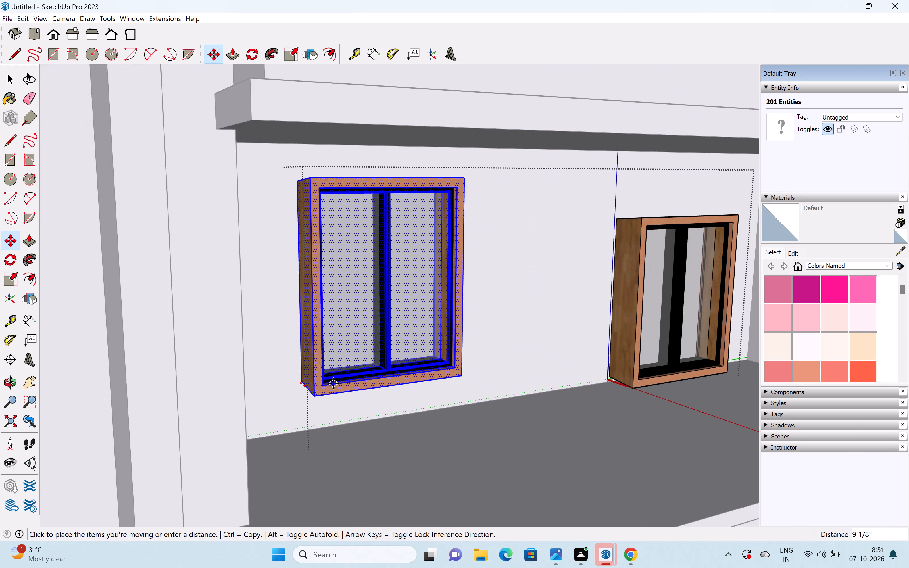
pyautogui.scroll(5, 364, 376)
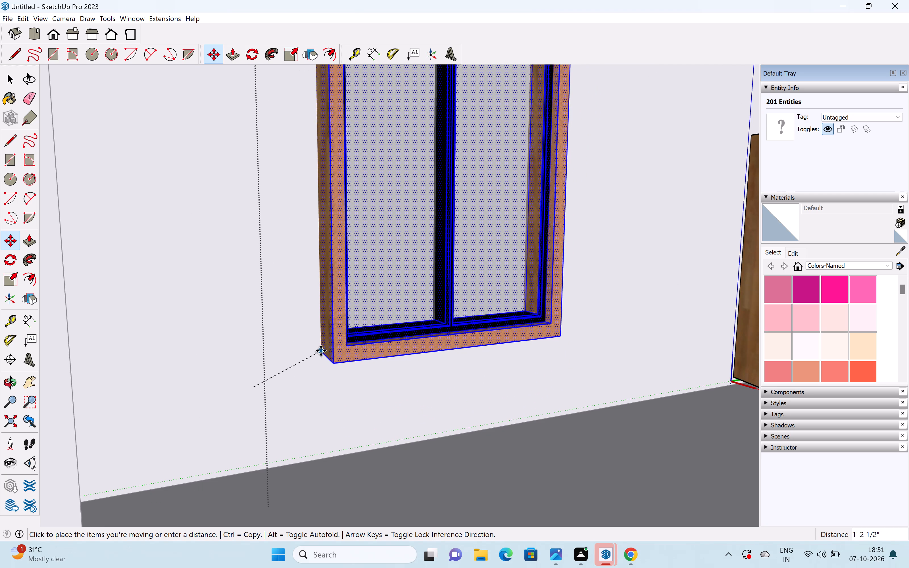
pyautogui.click(321, 351)
pyautogui.press('space')
pyautogui.scroll(-8, 336, 363)
pyautogui.click(409, 421)
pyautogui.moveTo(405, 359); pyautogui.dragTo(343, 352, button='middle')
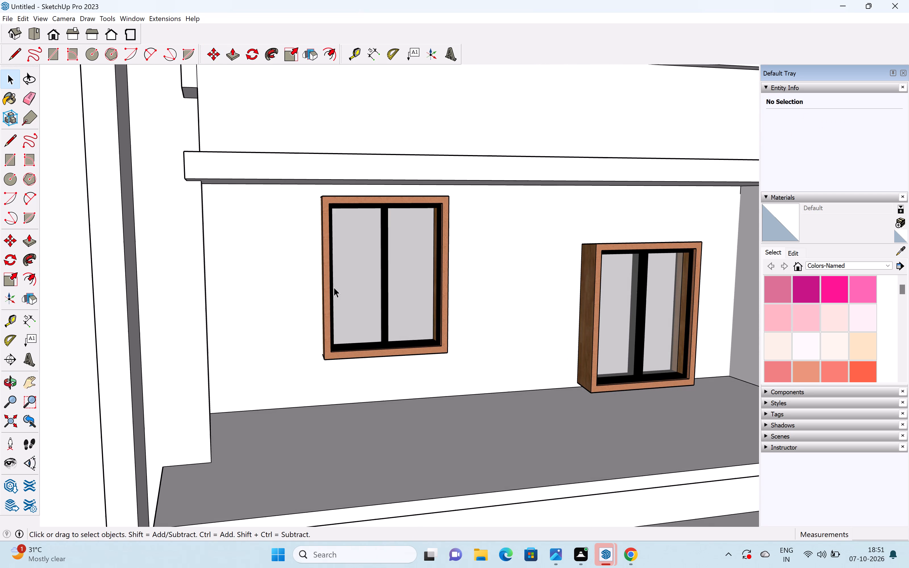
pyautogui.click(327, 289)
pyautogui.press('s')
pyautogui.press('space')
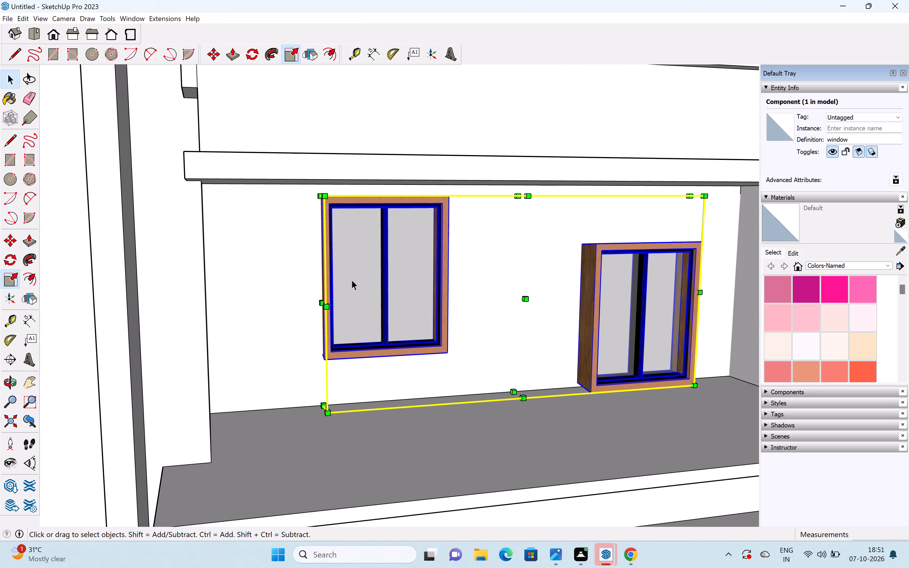
# Select only the copied window's geometry inside the component and scale its height down from the top edge.
pyautogui.tripleClick(385, 287)
pyautogui.click(385, 287)
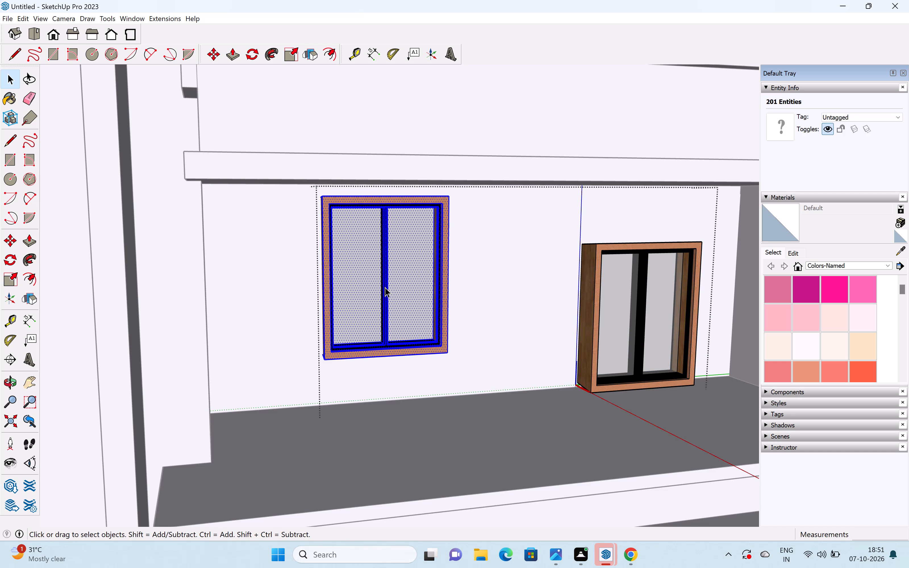
pyautogui.press('s')
pyautogui.scroll(4, 391, 217)
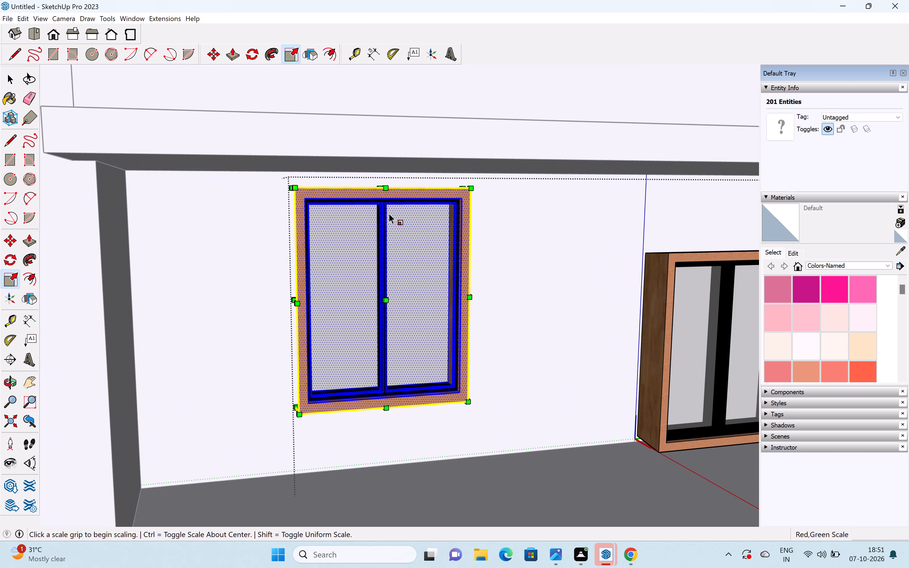
pyautogui.moveTo(387, 213); pyautogui.dragTo(304, 251, button='middle')
pyautogui.moveTo(381, 245); pyautogui.dragTo(372, 173, button='middle')
pyautogui.scroll(4, 388, 185)
pyautogui.moveTo(390, 180); pyautogui.dragTo(387, 198, button='middle')
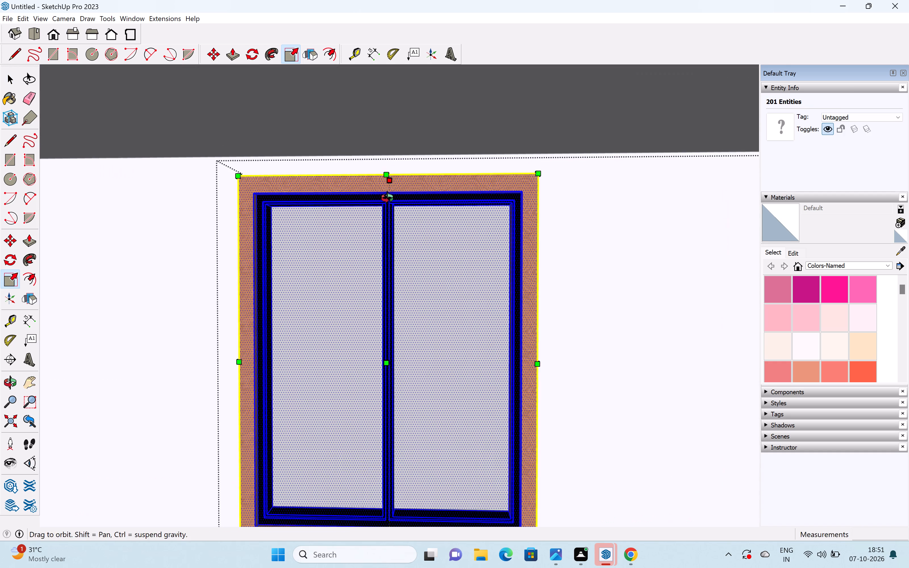
pyautogui.moveTo(387, 198); pyautogui.dragTo(387, 220, button='middle')
pyautogui.scroll(9, 407, 192)
pyautogui.moveTo(385, 167); pyautogui.dragTo(381, 199, button='middle')
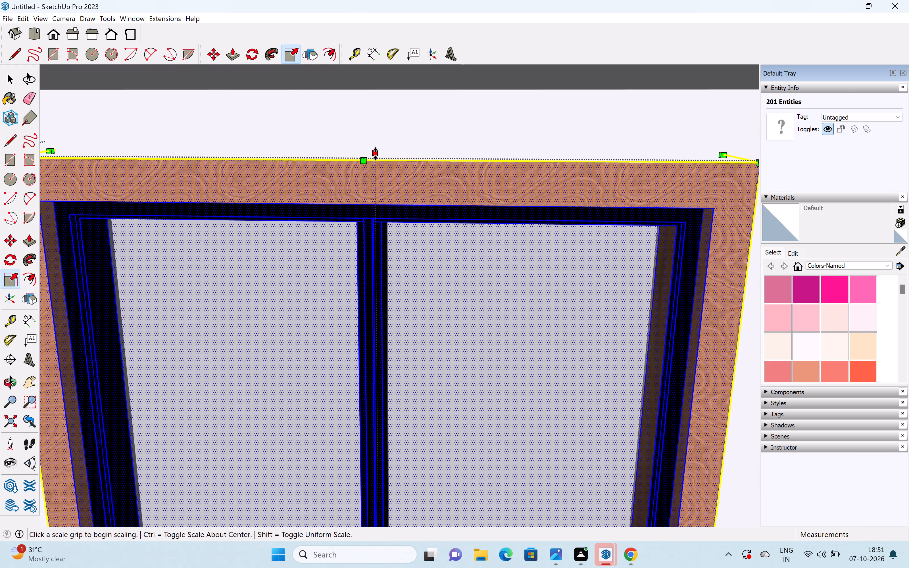
pyautogui.middleClick(378, 168)
pyautogui.moveTo(377, 155); pyautogui.dragTo(375, 186)
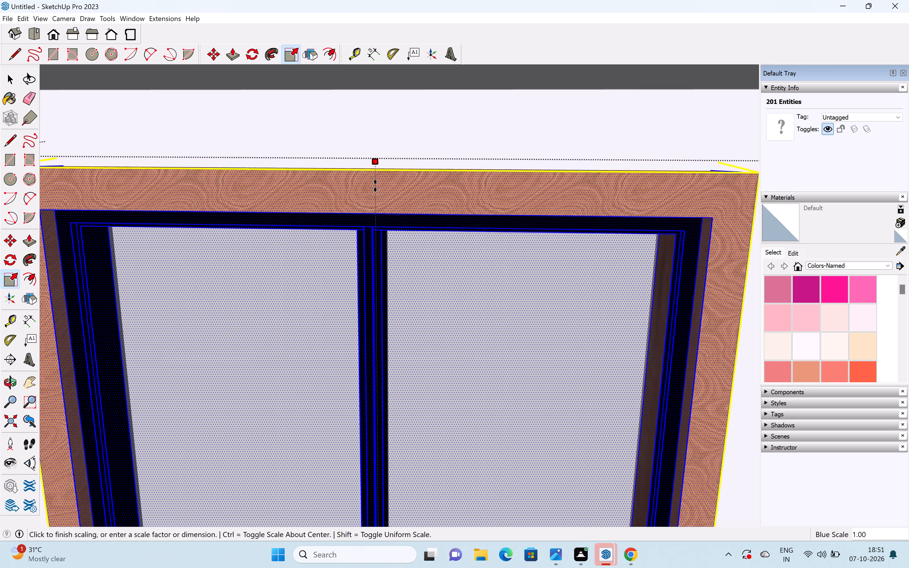
pyautogui.moveTo(375, 186); pyautogui.dragTo(397, 275)
# Scale the copied window's height down further from its top edge, making it a squat, roughly square window.
pyautogui.scroll(-20, 397, 242)
pyautogui.scroll(-5, 397, 242)
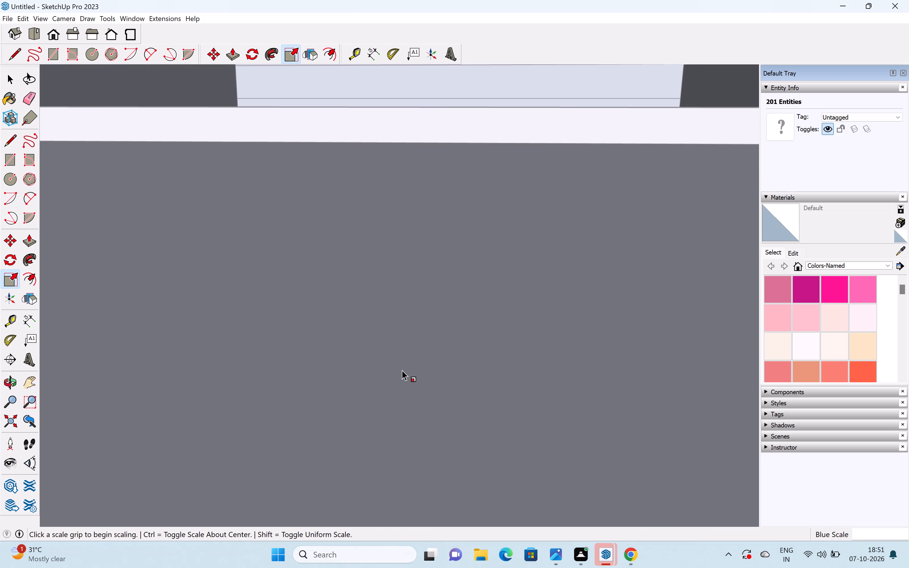
pyautogui.scroll(-20, 402, 370)
pyautogui.scroll(-15, 402, 370)
pyautogui.scroll(-20, 399, 364)
pyautogui.scroll(-7, 399, 364)
pyautogui.moveTo(410, 394); pyautogui.dragTo(385, 296, button='middle')
pyautogui.scroll(5, 401, 358)
pyautogui.moveTo(395, 344); pyautogui.dragTo(395, 349)
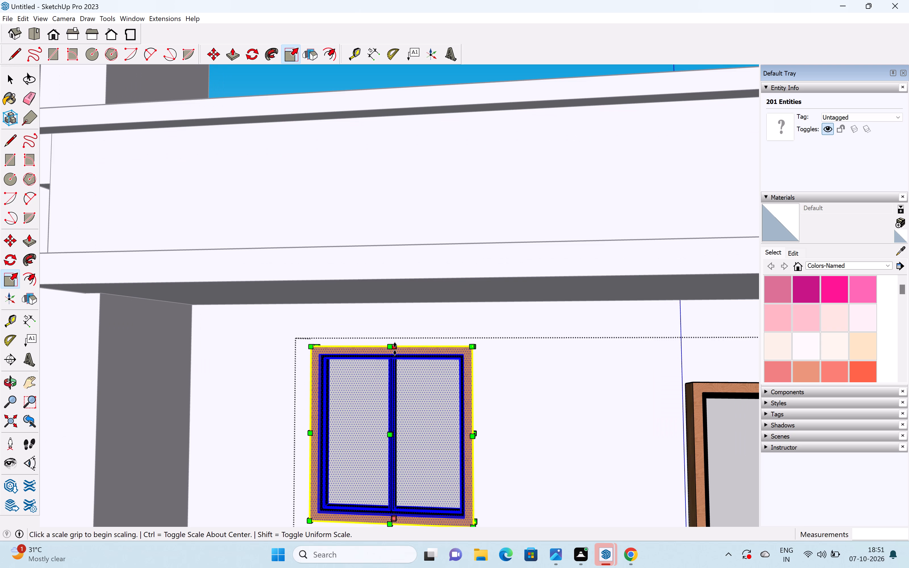
pyautogui.moveTo(395, 349); pyautogui.dragTo(399, 383)
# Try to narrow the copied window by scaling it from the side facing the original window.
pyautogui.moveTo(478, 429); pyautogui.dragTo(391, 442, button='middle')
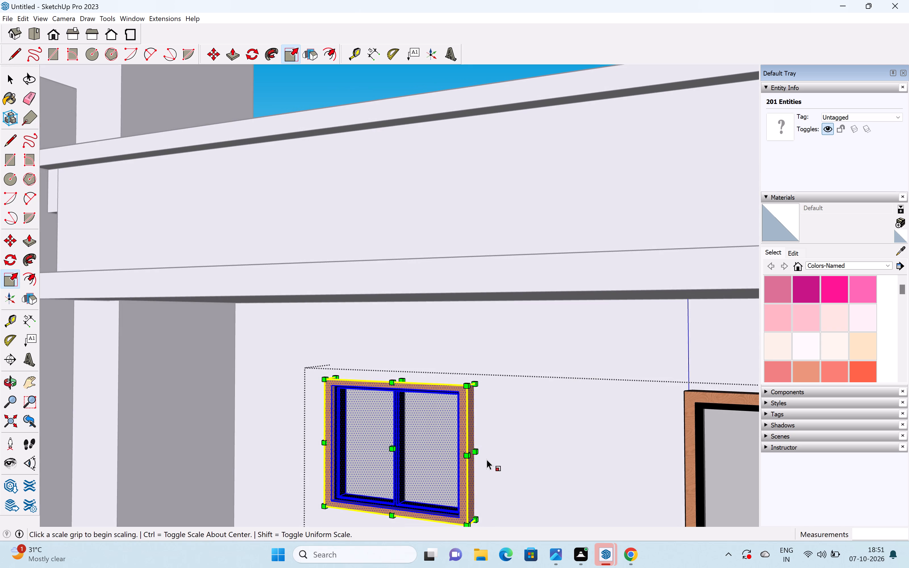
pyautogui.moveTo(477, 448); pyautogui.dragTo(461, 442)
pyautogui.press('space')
# Move the copied window 8" outward from the upper-floor wall along the red axis by its rear lower corner.
pyautogui.keyDown('shift'); pyautogui.moveTo(455, 472); pyautogui.dragTo(402, 373, button='middle'); pyautogui.keyUp('shift')
pyautogui.moveTo(409, 381); pyautogui.dragTo(367, 404, button='middle')
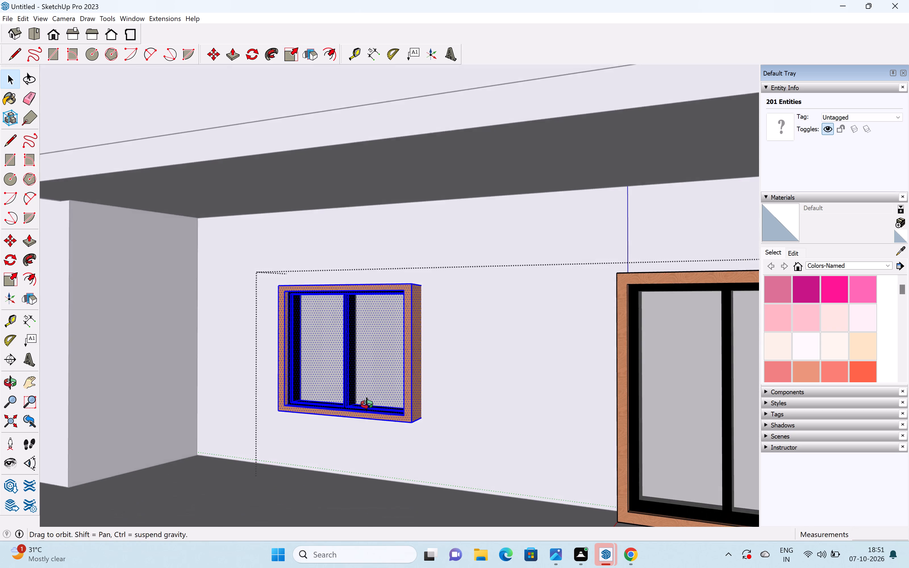
pyautogui.moveTo(367, 404); pyautogui.dragTo(366, 406, button='middle')
pyautogui.scroll(5, 414, 407)
pyautogui.press('m')
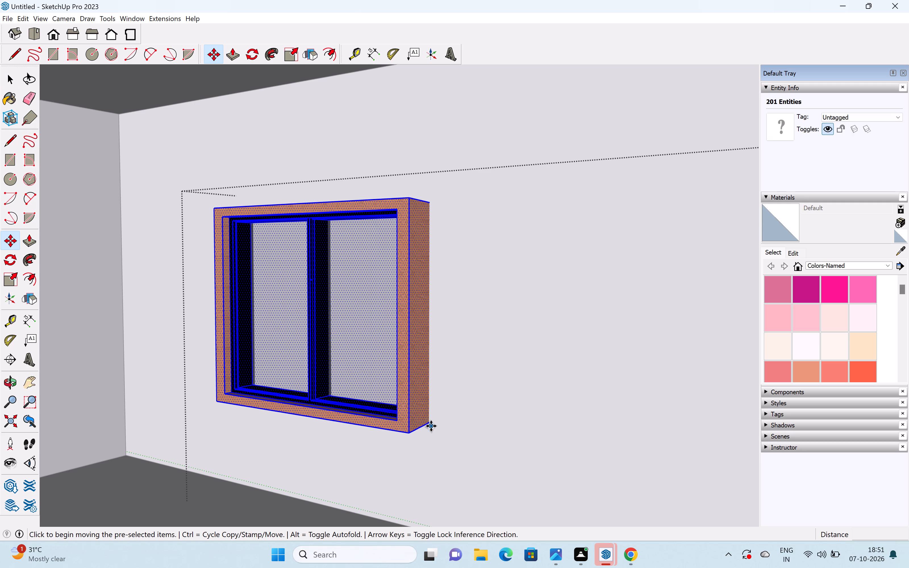
pyautogui.click(430, 423)
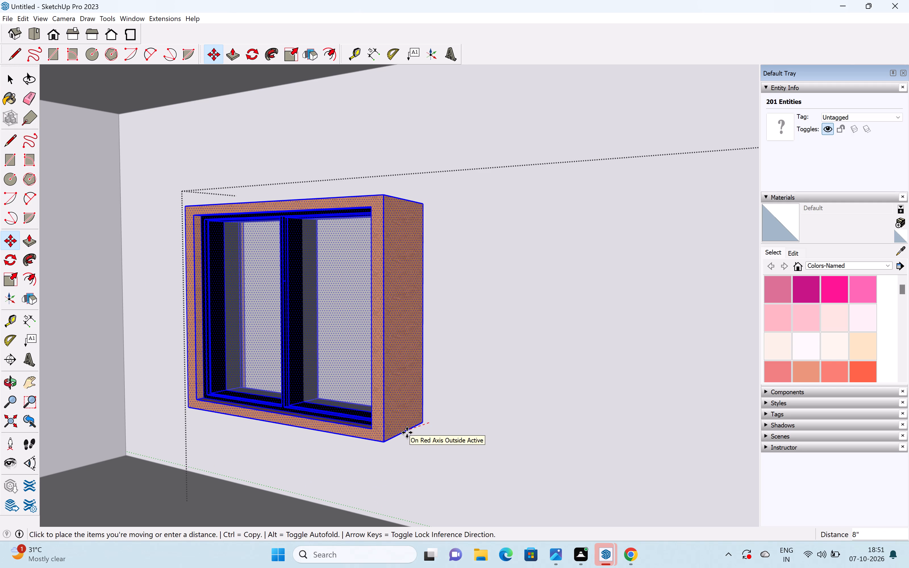
pyautogui.click(407, 433)
pyautogui.press('space')
# Scale the copied upper-floor window to 0.91 of its width and reduce its depth to roughly half from the front.
pyautogui.press('s')
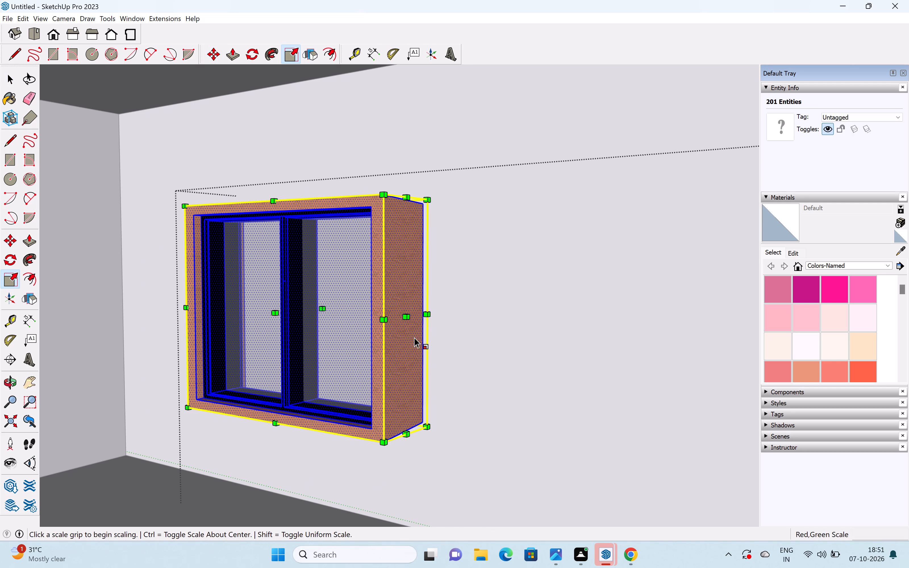
pyautogui.moveTo(407, 318); pyautogui.dragTo(387, 304)
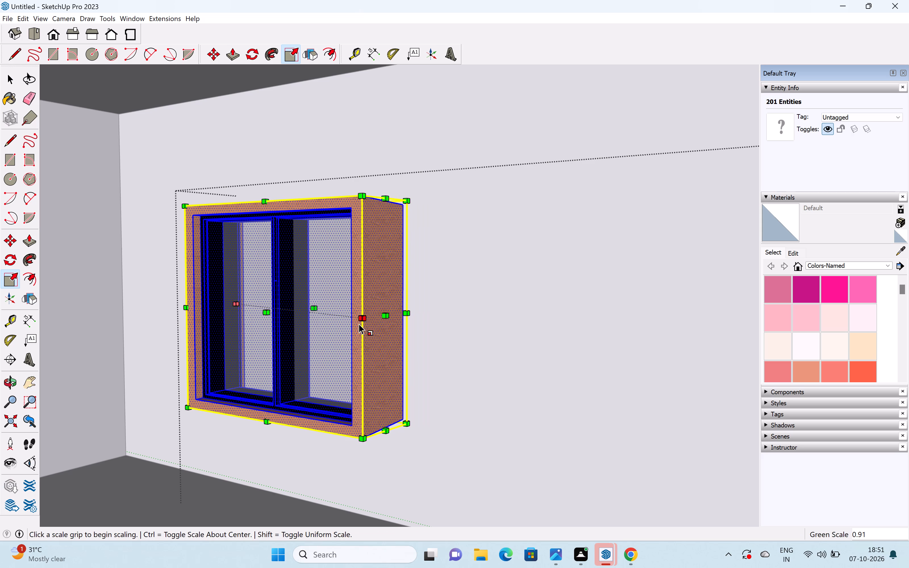
pyautogui.moveTo(265, 314); pyautogui.dragTo(290, 311)
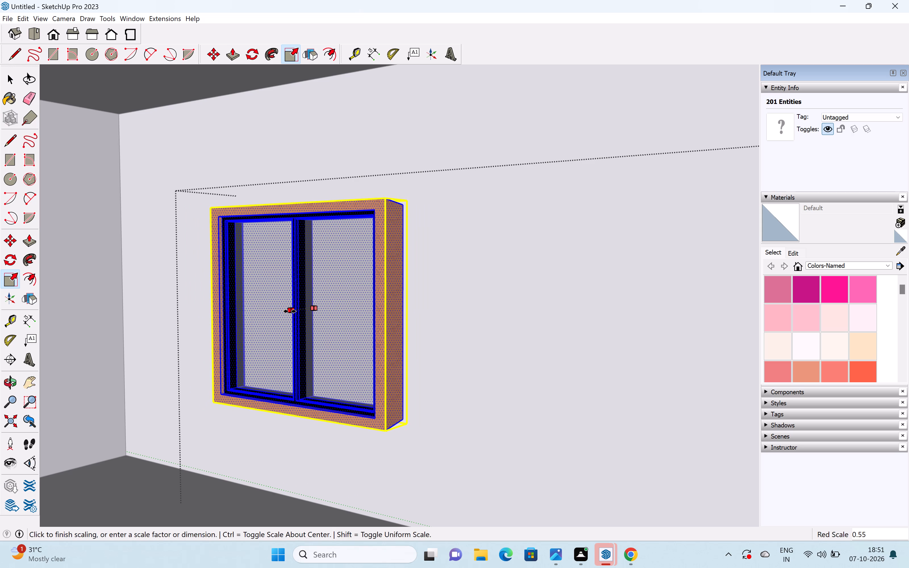
pyautogui.moveTo(290, 311); pyautogui.dragTo(295, 310)
pyautogui.scroll(-9, 321, 316)
pyautogui.press('space')
pyautogui.click(324, 451)
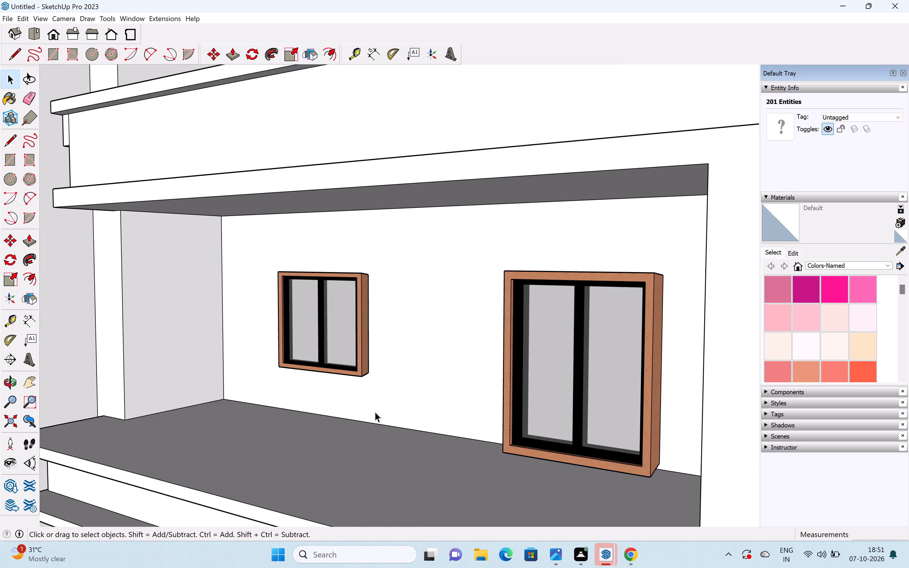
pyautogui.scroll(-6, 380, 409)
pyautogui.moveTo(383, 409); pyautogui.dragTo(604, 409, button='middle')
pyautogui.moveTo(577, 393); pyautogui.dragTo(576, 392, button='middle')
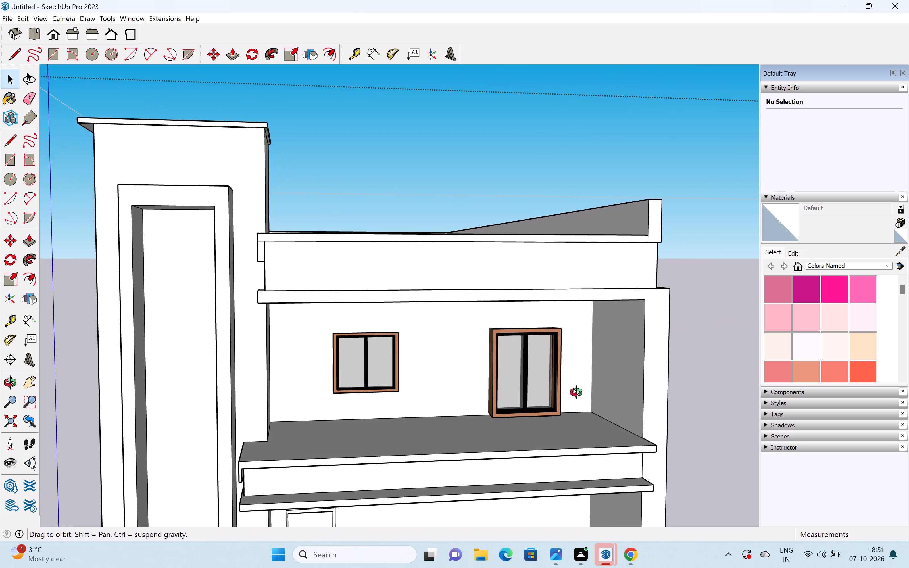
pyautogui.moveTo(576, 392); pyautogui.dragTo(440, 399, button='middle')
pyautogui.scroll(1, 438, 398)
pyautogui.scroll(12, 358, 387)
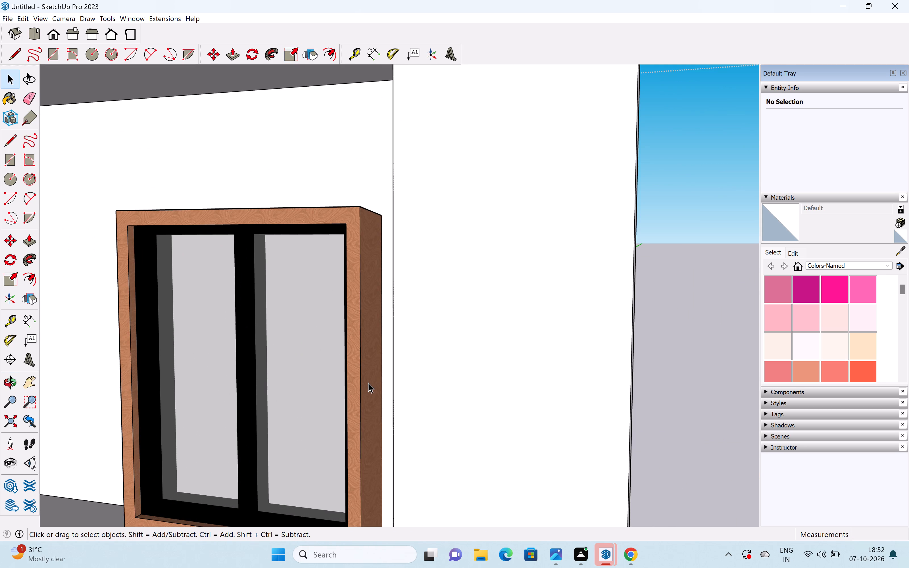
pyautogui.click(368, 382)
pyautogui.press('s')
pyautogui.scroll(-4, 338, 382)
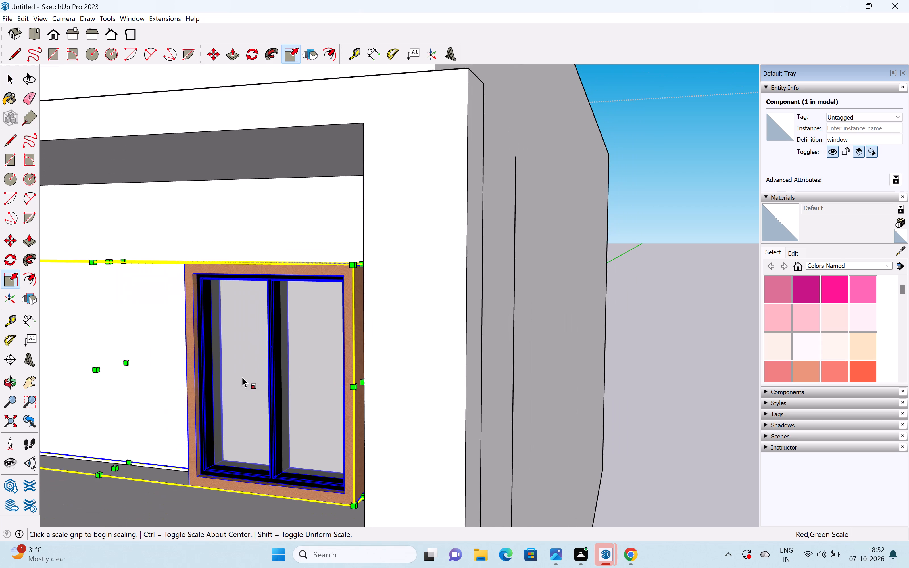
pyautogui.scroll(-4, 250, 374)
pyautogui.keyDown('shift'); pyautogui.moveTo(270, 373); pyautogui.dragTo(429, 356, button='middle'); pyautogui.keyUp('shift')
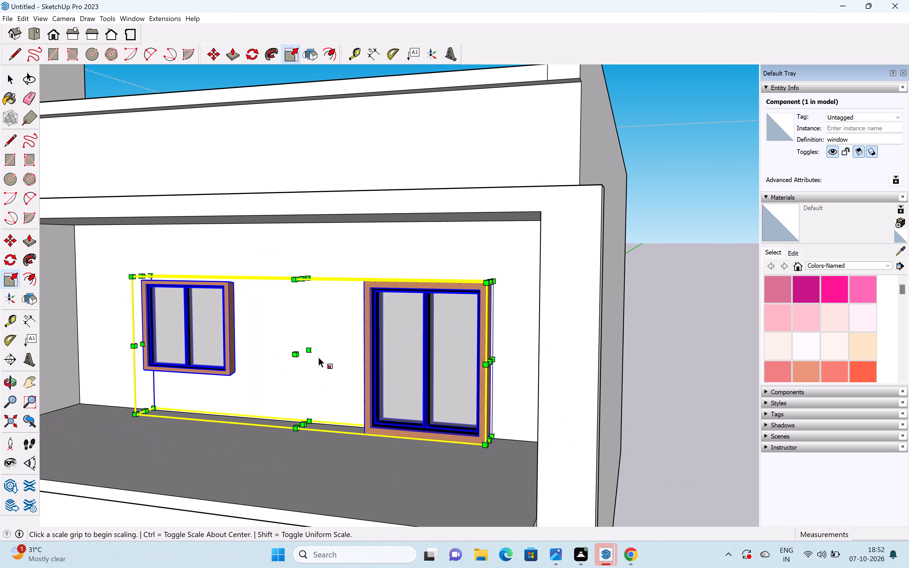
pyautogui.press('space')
# Select only the taller upper-floor window's geometry inside the component and scale its depth down from the front face.
pyautogui.doubleClick(435, 357)
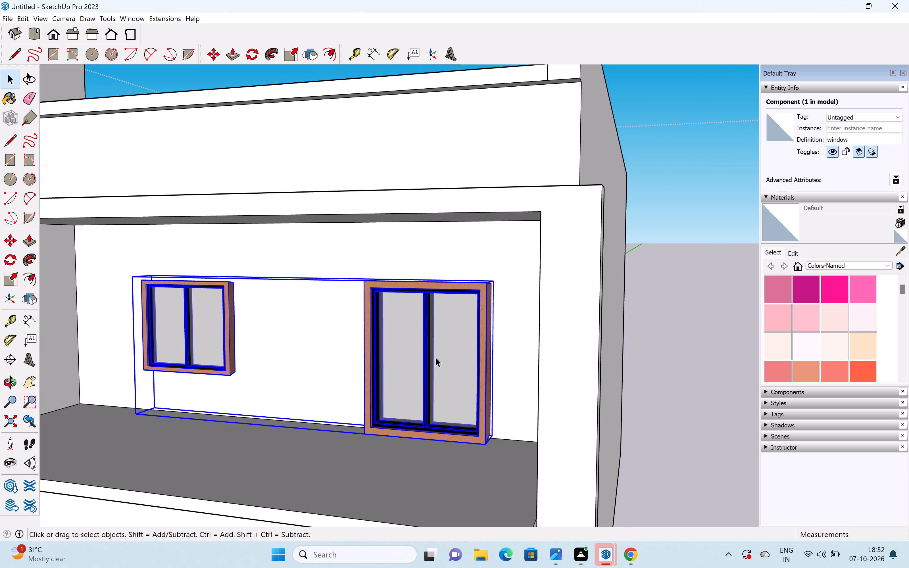
pyautogui.click(435, 357)
pyautogui.press('s')
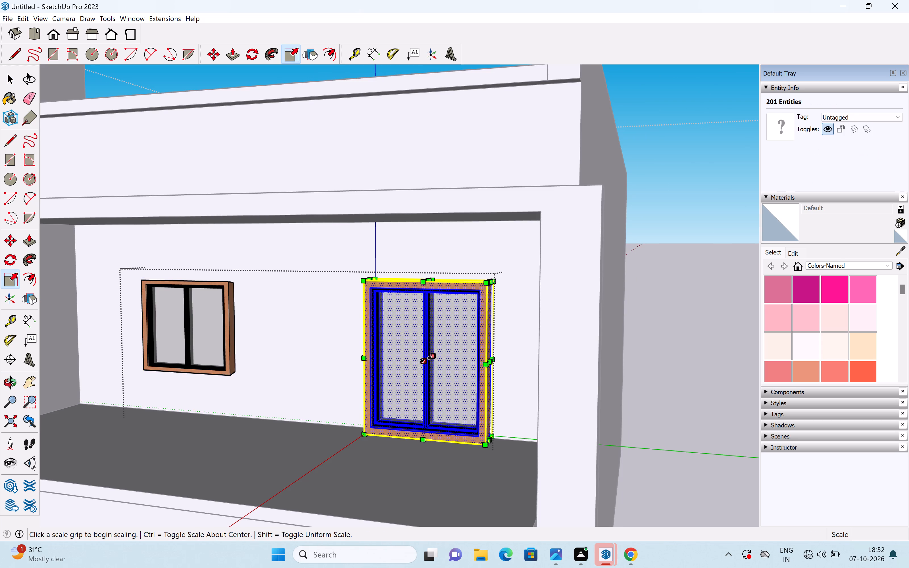
pyautogui.moveTo(423, 362); pyautogui.dragTo(432, 360)
pyautogui.press('space')
pyautogui.scroll(-4, 419, 371)
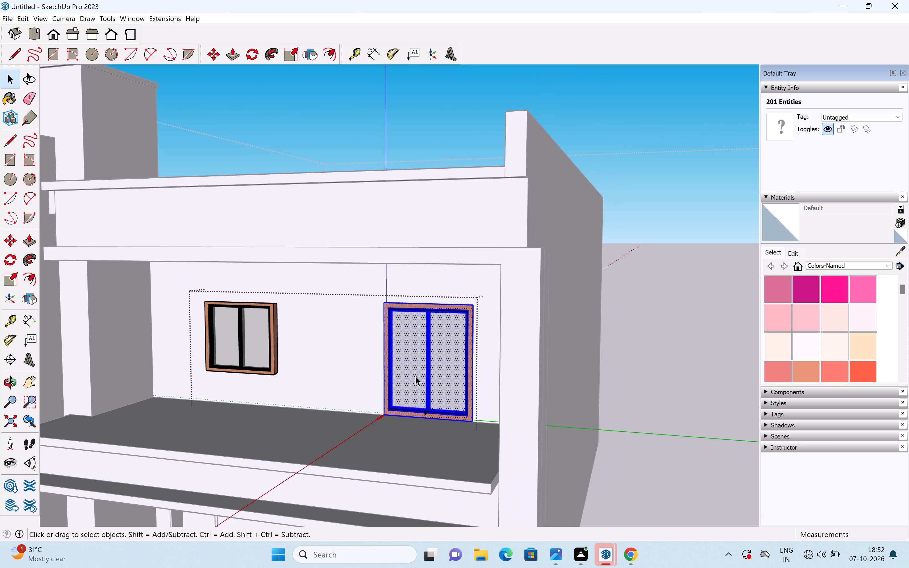
pyautogui.moveTo(419, 380); pyautogui.dragTo(728, 373, button='middle')
pyautogui.scroll(6, 474, 400)
pyautogui.scroll(7, 360, 398)
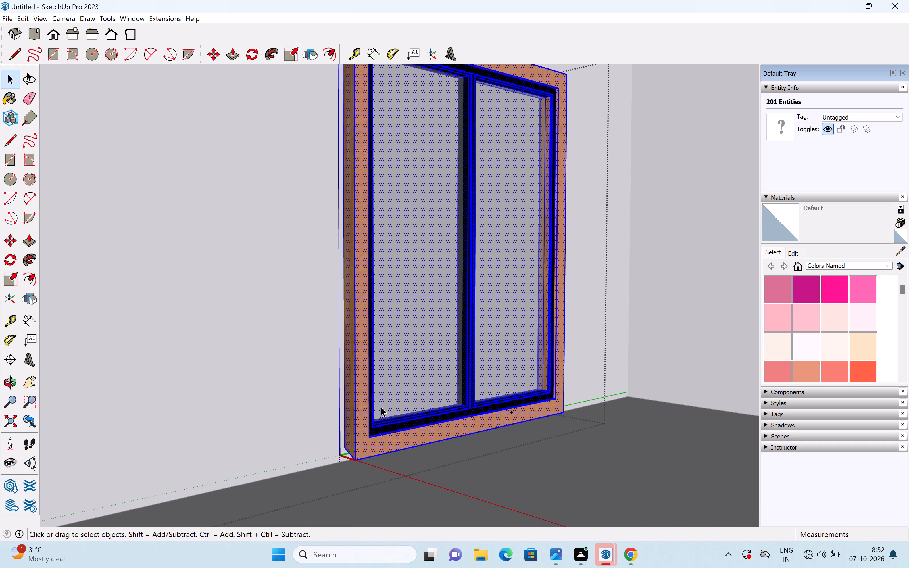
pyautogui.click(517, 460)
# Reopen the window component and select only the taller window's geometry for copying.
pyautogui.scroll(-19, 517, 452)
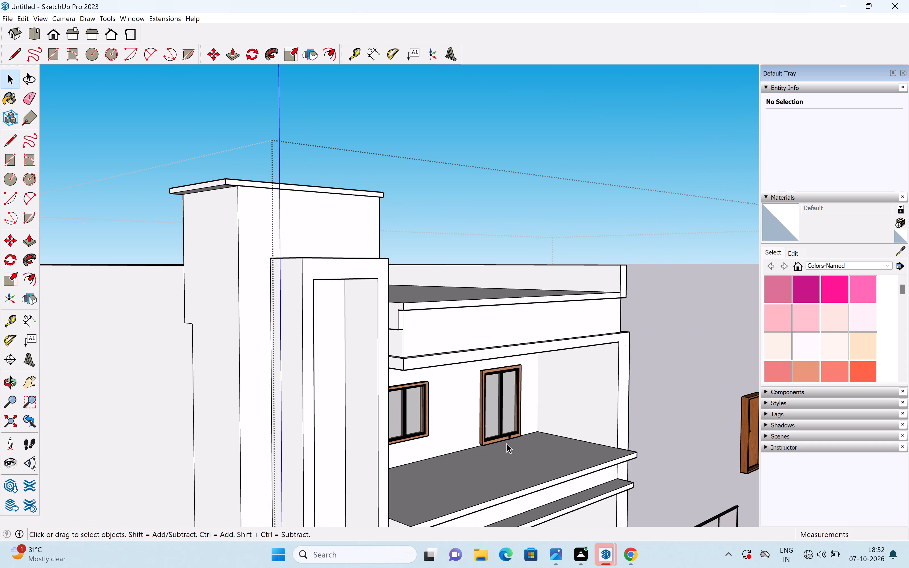
pyautogui.scroll(4, 488, 432)
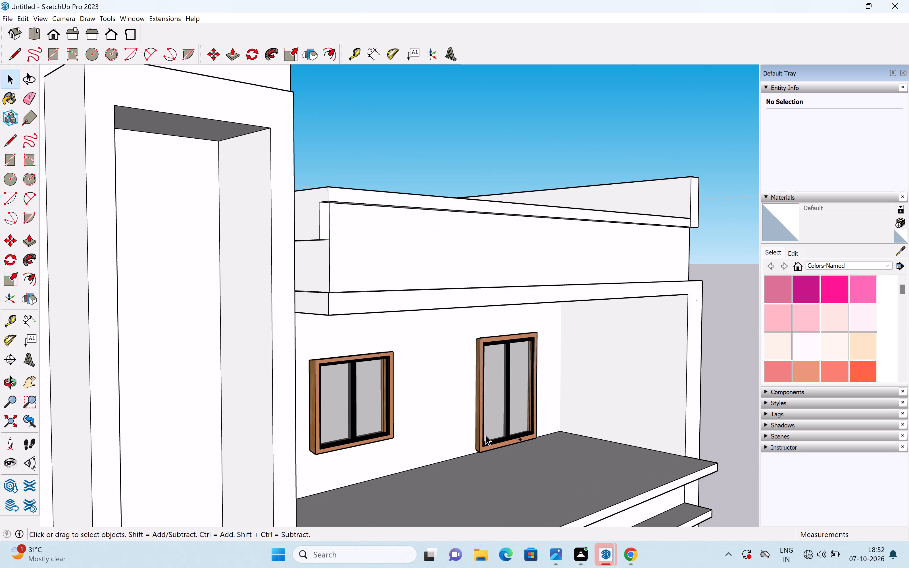
pyautogui.click(479, 438)
pyautogui.doubleClick(479, 439)
pyautogui.click(479, 439)
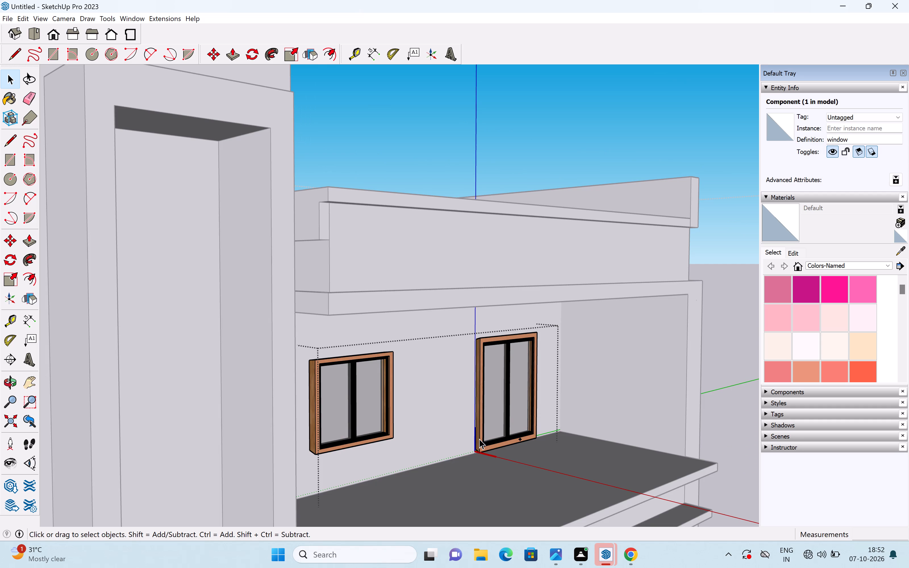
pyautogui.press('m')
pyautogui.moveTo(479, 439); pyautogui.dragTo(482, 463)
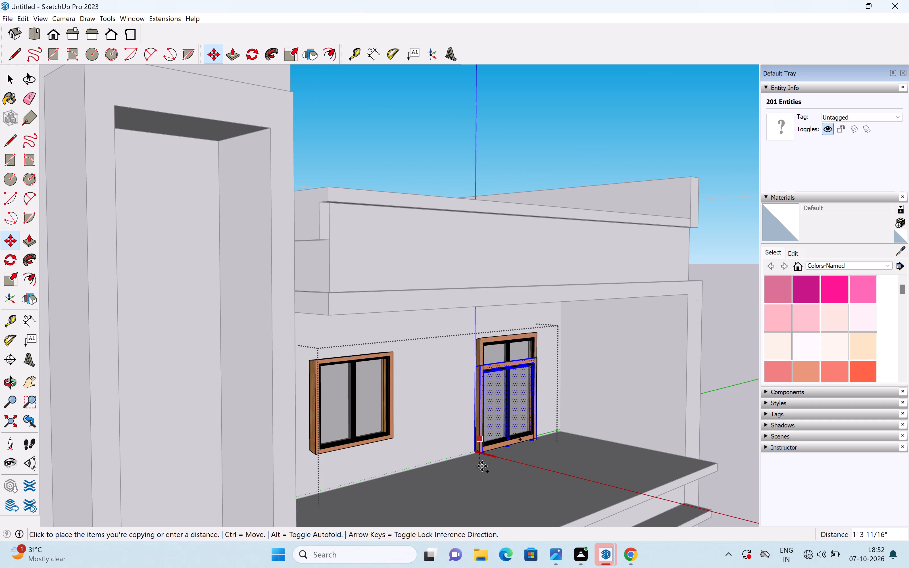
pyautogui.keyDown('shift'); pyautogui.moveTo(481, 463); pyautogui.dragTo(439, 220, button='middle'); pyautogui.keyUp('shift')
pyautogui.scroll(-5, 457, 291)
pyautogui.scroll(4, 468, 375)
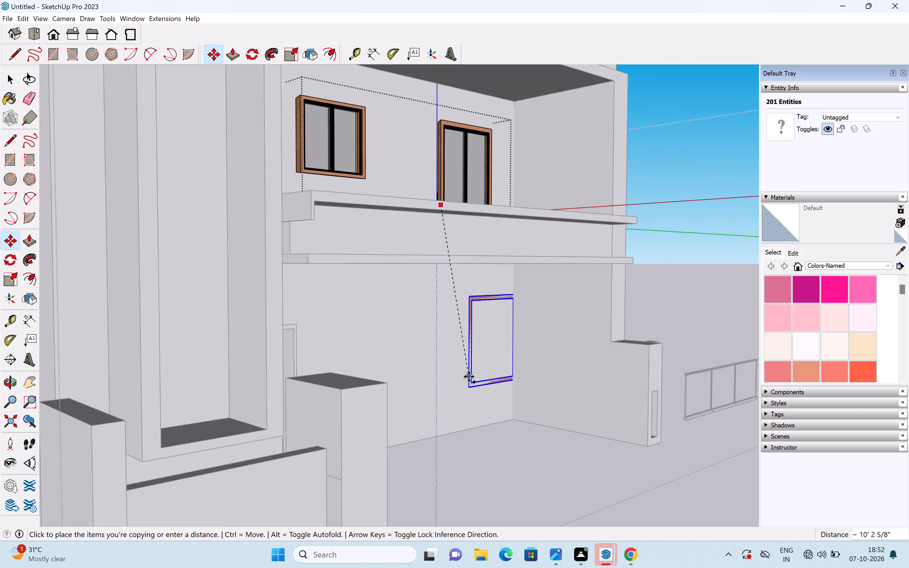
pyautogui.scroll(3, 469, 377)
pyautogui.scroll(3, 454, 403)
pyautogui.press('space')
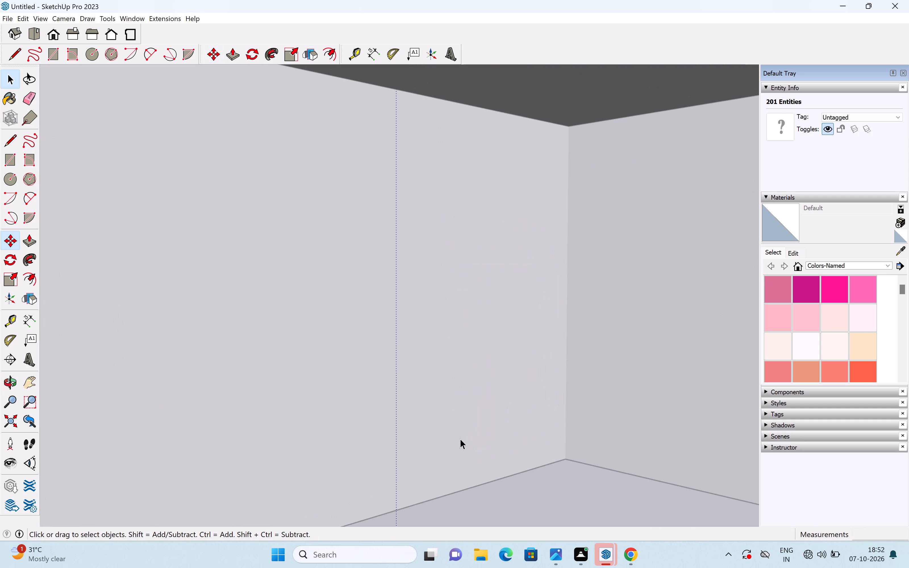
# Copy the taller window by its rear lower corner onto the ground-floor wall, about 10' below the original.
pyautogui.scroll(-11, 451, 436)
pyautogui.scroll(12, 446, 259)
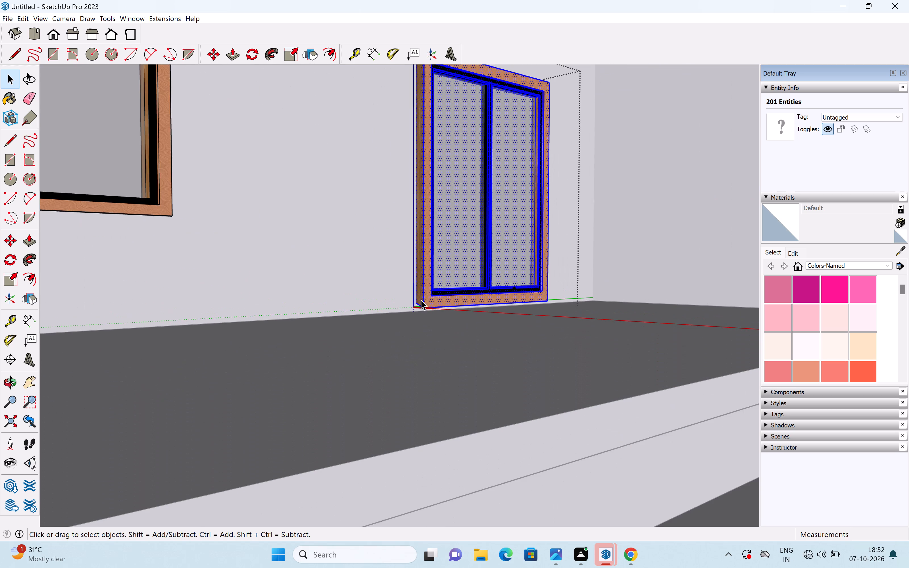
pyautogui.scroll(12, 420, 299)
pyautogui.press('m')
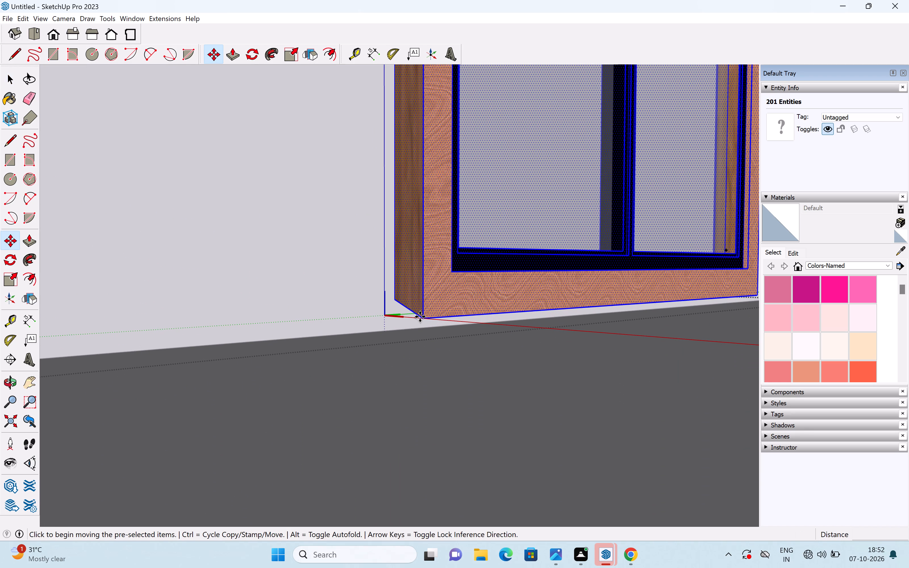
pyautogui.click(393, 298)
pyautogui.scroll(-4, 407, 328)
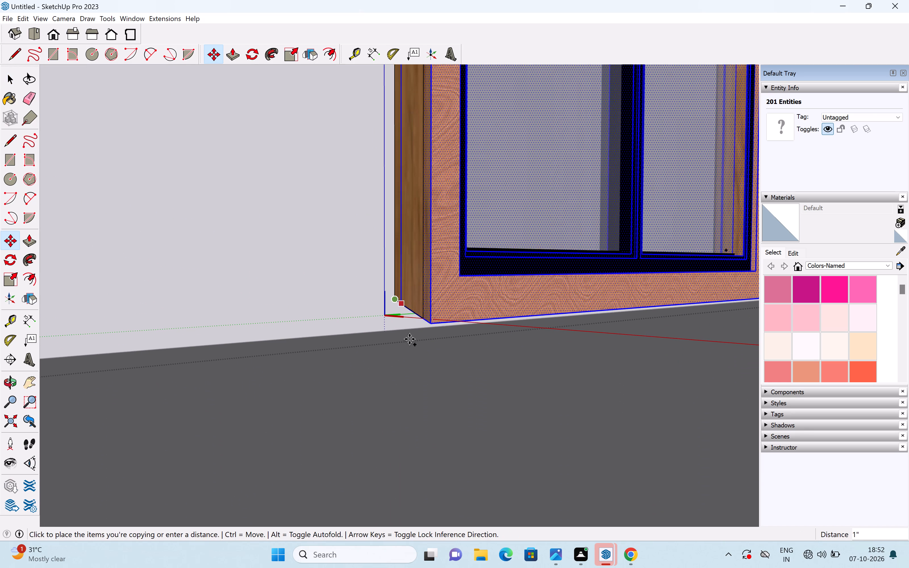
pyautogui.scroll(-3, 409, 339)
pyautogui.scroll(-6, 435, 413)
pyautogui.keyDown('shift'); pyautogui.moveTo(447, 425); pyautogui.dragTo(404, 252, button='middle'); pyautogui.keyUp('shift')
pyautogui.scroll(-8, 415, 281)
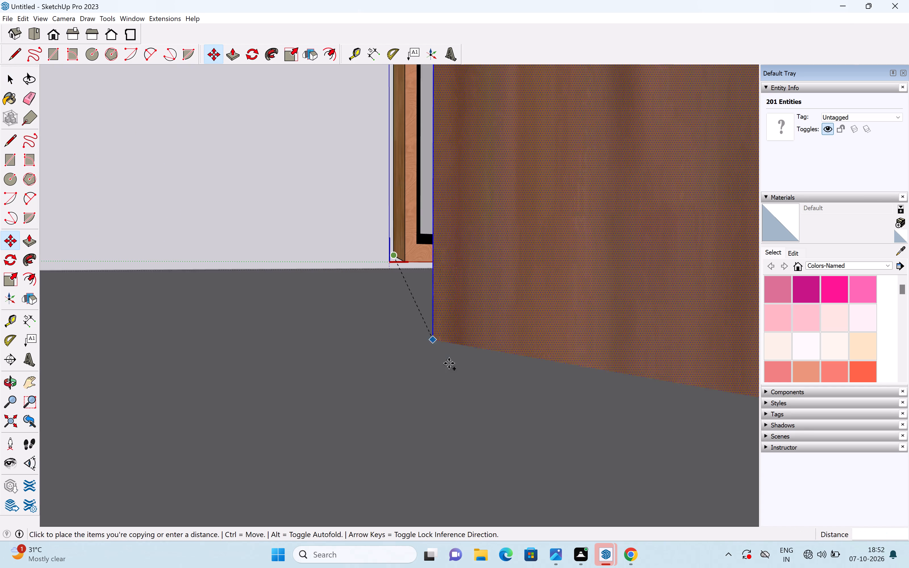
pyautogui.scroll(-5, 460, 387)
pyautogui.scroll(-20, 451, 372)
pyautogui.scroll(-3, 451, 372)
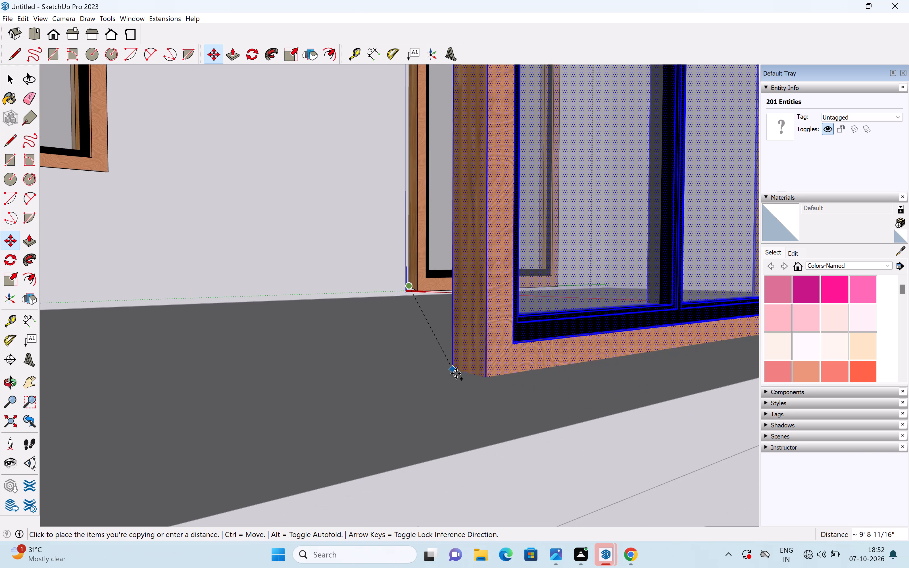
pyautogui.scroll(-6, 456, 373)
pyautogui.scroll(-18, 495, 392)
pyautogui.scroll(1, 507, 444)
pyautogui.scroll(-6, 510, 446)
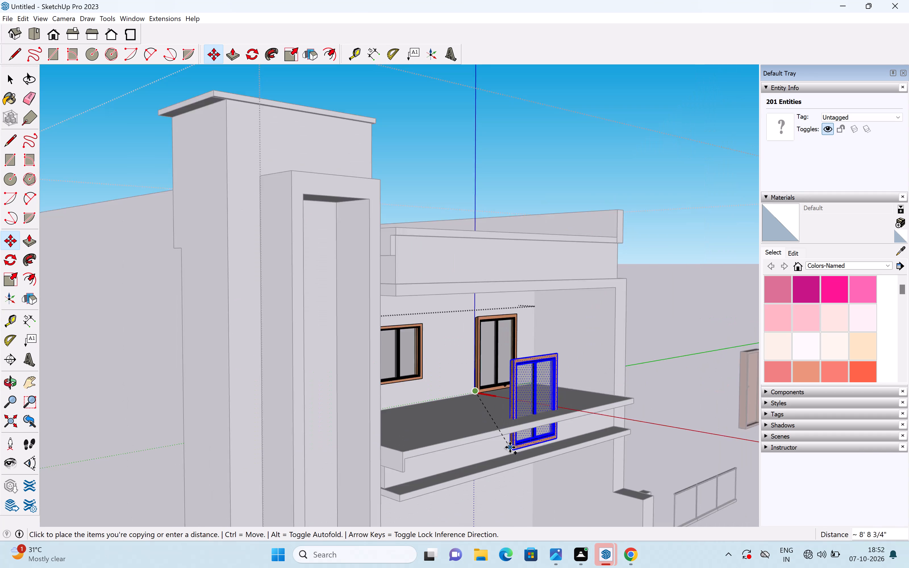
pyautogui.scroll(-6, 510, 447)
pyautogui.keyDown('shift'); pyautogui.moveTo(510, 454); pyautogui.dragTo(440, 205, button='middle'); pyautogui.keyUp('shift')
pyautogui.scroll(11, 438, 231)
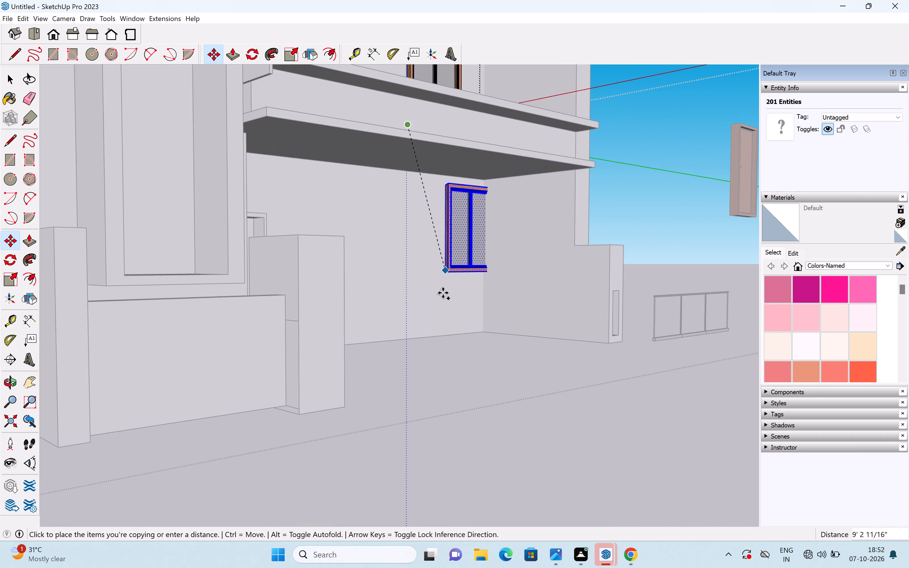
pyautogui.scroll(2, 443, 293)
pyautogui.scroll(6, 419, 312)
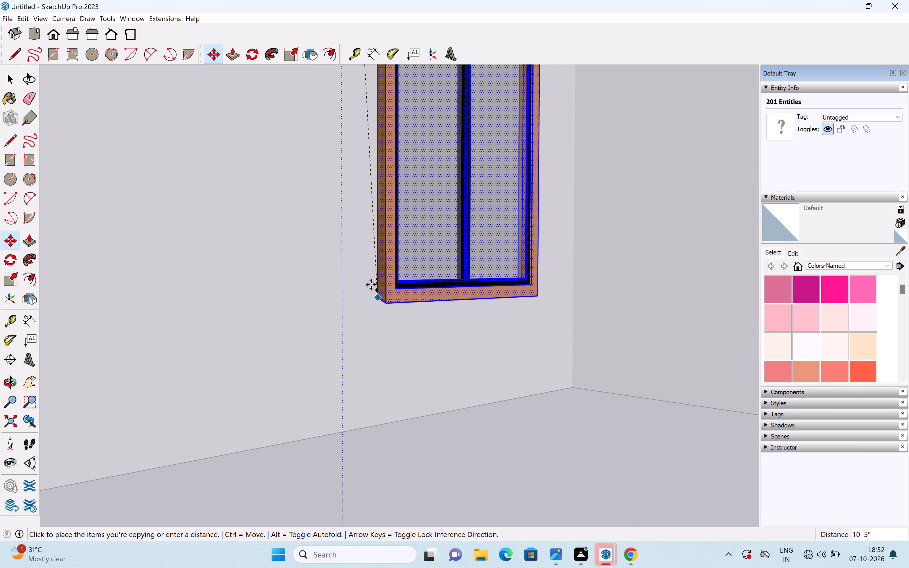
pyautogui.click(366, 279)
pyautogui.press('space')
pyautogui.scroll(-16, 409, 291)
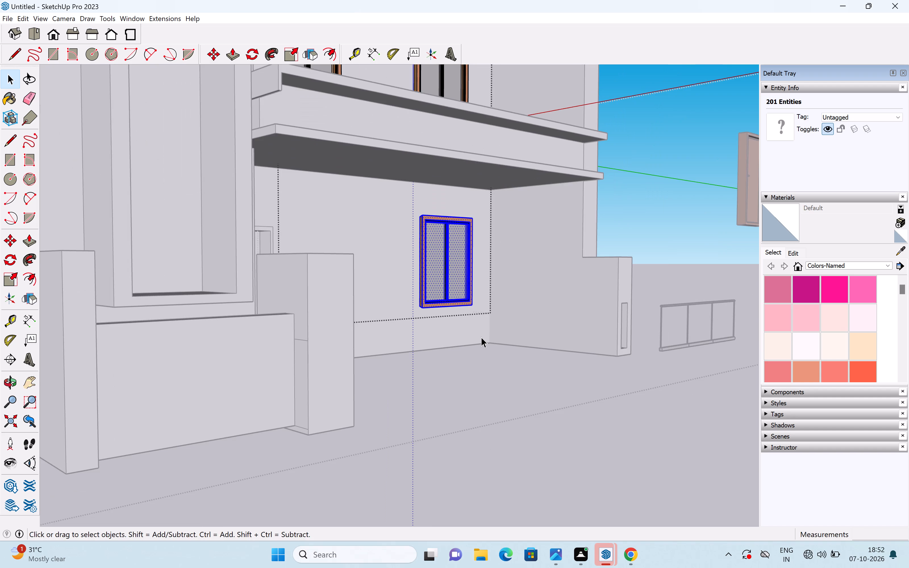
pyautogui.scroll(-4, 481, 337)
pyautogui.moveTo(497, 343); pyautogui.dragTo(328, 351, button='middle')
pyautogui.scroll(1, 330, 351)
pyautogui.click(387, 448)
# Examine the front elevation with its placed windows, and the loose door and railing models beside the house.
pyautogui.scroll(-7, 396, 427)
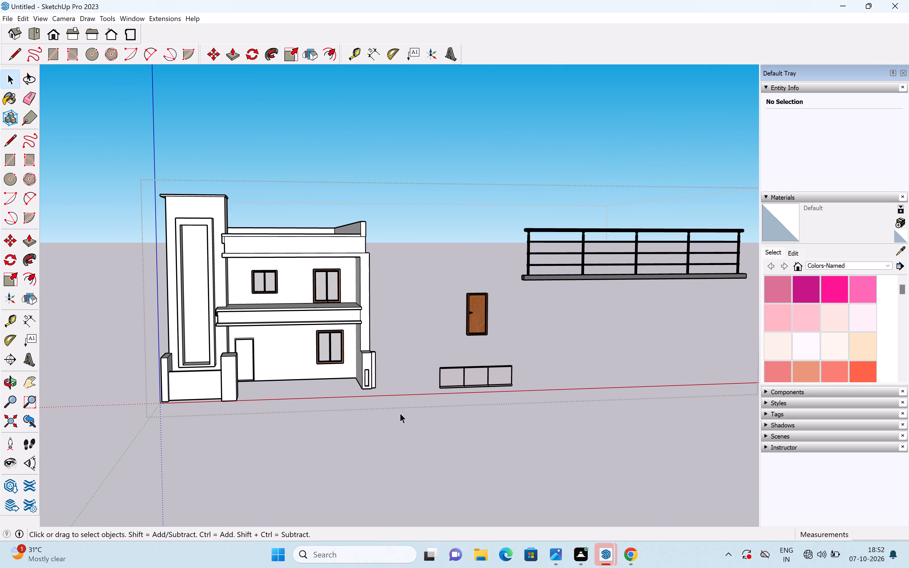
pyautogui.moveTo(404, 402); pyautogui.dragTo(373, 406, button='middle')
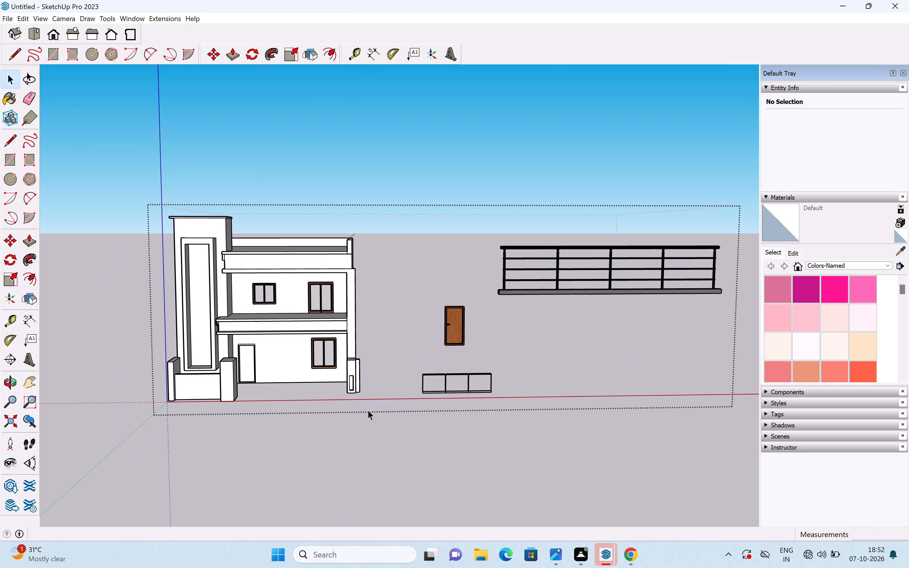
pyautogui.keyDown('shift'); pyautogui.moveTo(368, 410); pyautogui.dragTo(527, 381, button='middle'); pyautogui.keyUp('shift')
pyautogui.scroll(6, 485, 301)
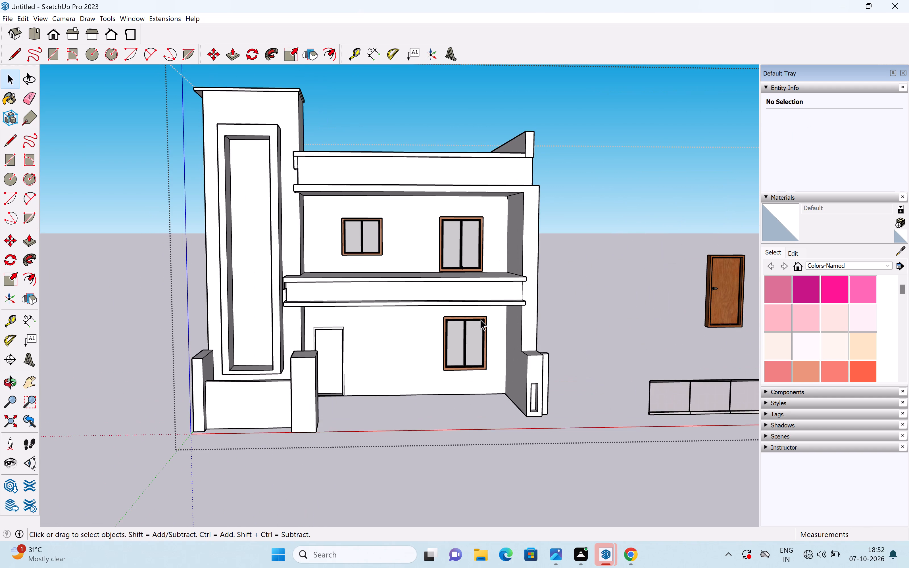
pyautogui.scroll(2, 476, 323)
pyautogui.scroll(-4, 491, 354)
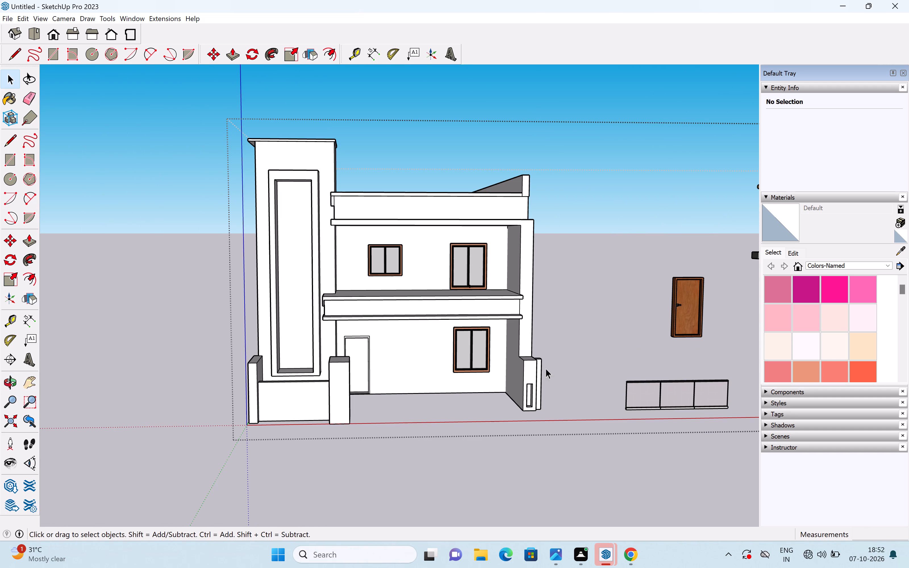
pyautogui.keyDown('shift'); pyautogui.moveTo(641, 377); pyautogui.dragTo(559, 360, button='middle'); pyautogui.keyUp('shift')
pyautogui.scroll(6, 593, 383)
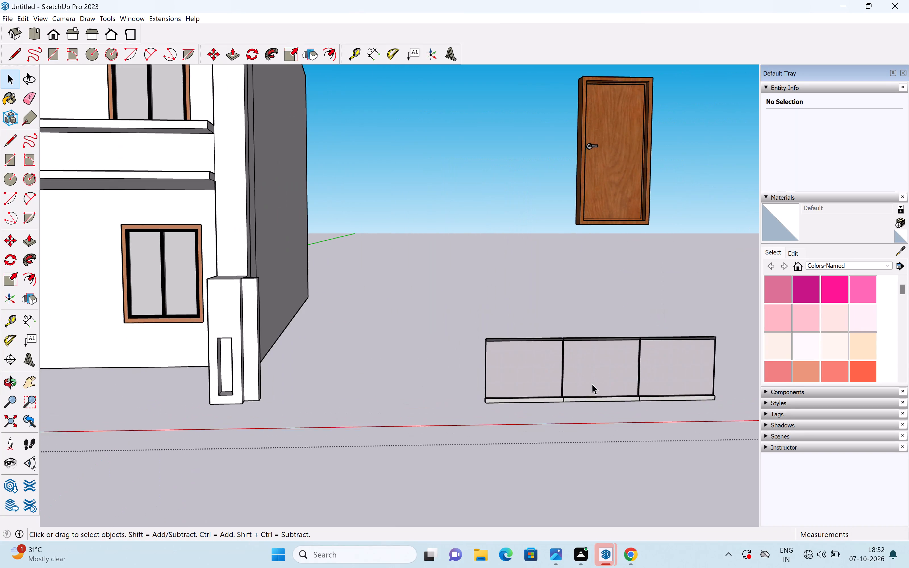
pyautogui.scroll(7, 592, 384)
pyautogui.scroll(-6, 577, 394)
pyautogui.moveTo(687, 374); pyautogui.dragTo(361, 447, button='middle')
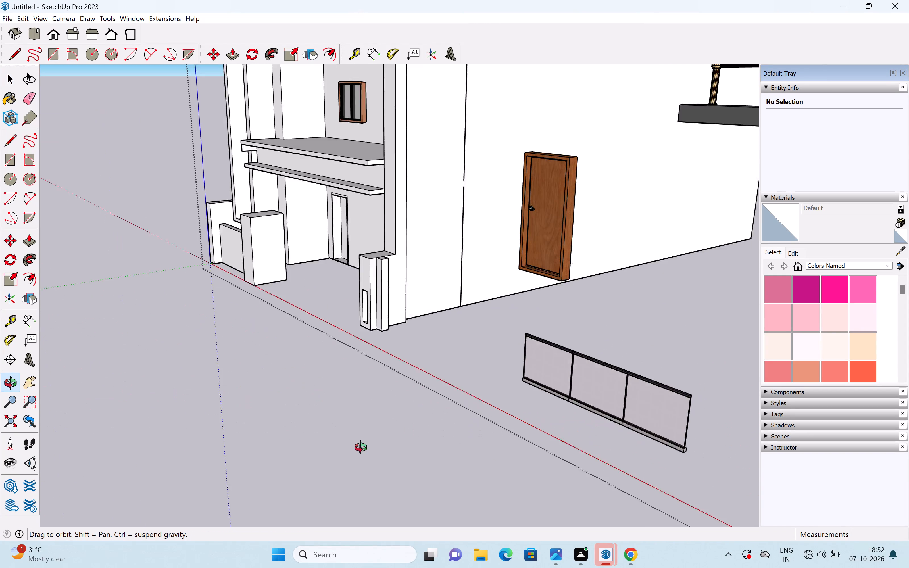
pyautogui.moveTo(361, 447); pyautogui.dragTo(357, 448, button='middle')
pyautogui.moveTo(626, 430); pyautogui.dragTo(478, 427, button='middle')
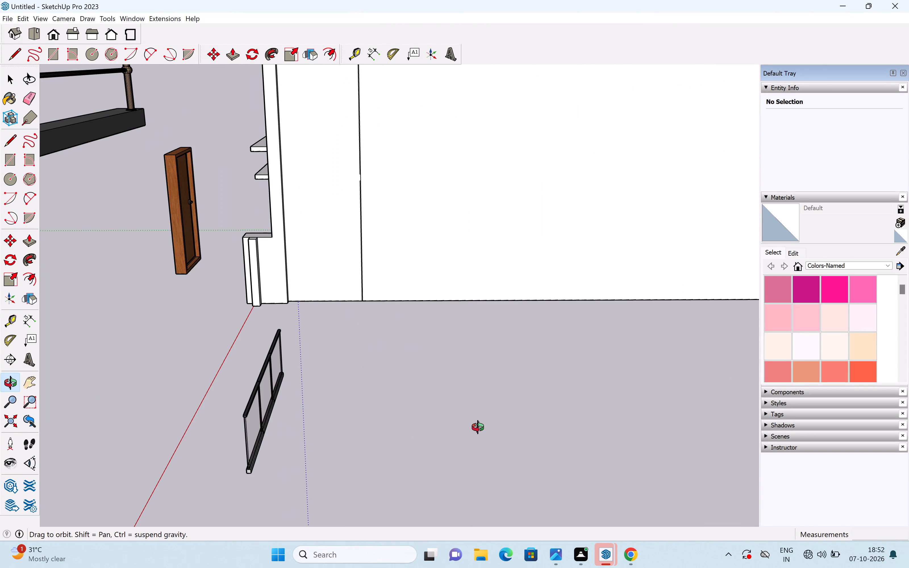
pyautogui.moveTo(478, 427); pyautogui.dragTo(790, 356, button='middle')
pyautogui.scroll(-5, 641, 333)
pyautogui.moveTo(572, 352); pyautogui.dragTo(644, 360, button='middle')
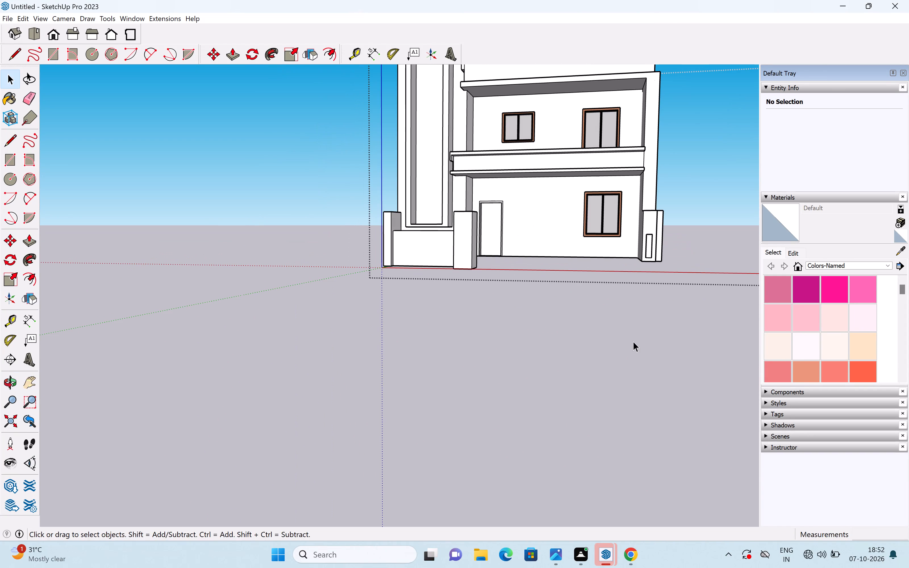
# Lengthen the loose glass railing beside the house by scaling it along its length from its outer end.
pyautogui.keyDown('shift'); pyautogui.moveTo(624, 337); pyautogui.dragTo(439, 441, button='middle'); pyautogui.keyUp('shift')
pyautogui.keyDown('shift'); pyautogui.moveTo(602, 354); pyautogui.dragTo(358, 417, button='middle'); pyautogui.keyUp('shift')
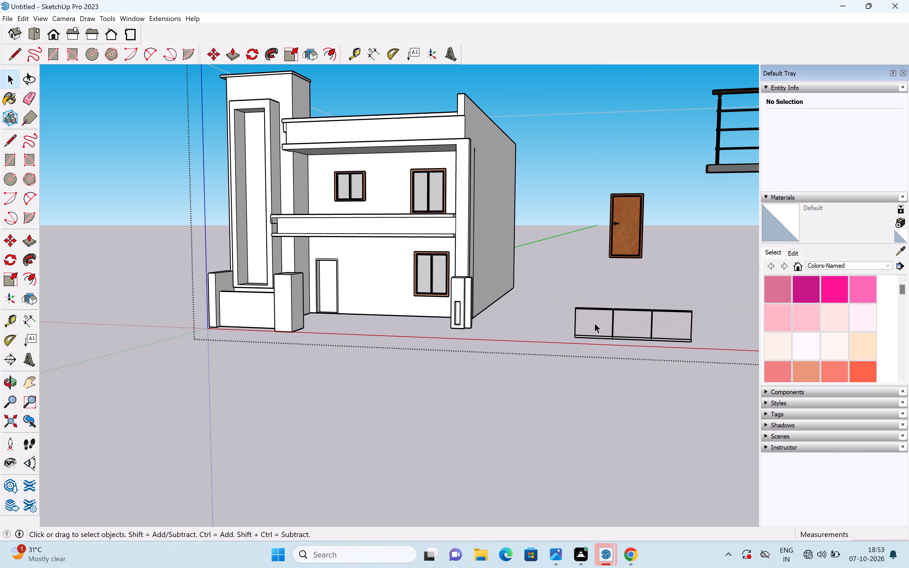
pyautogui.click(595, 322)
pyautogui.press('s')
pyautogui.moveTo(620, 333); pyautogui.dragTo(542, 354, button='middle')
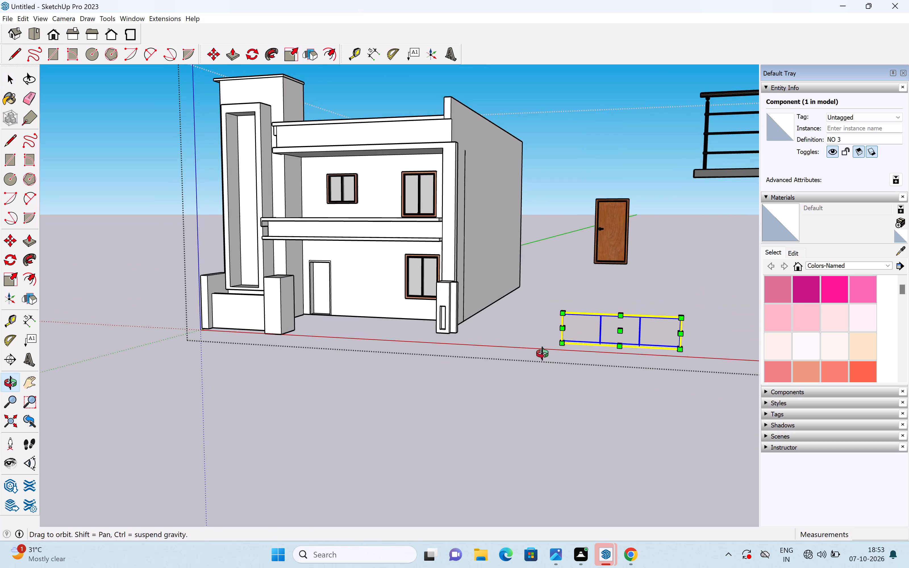
pyautogui.moveTo(542, 354); pyautogui.dragTo(485, 365, button='middle')
pyautogui.scroll(1, 483, 365)
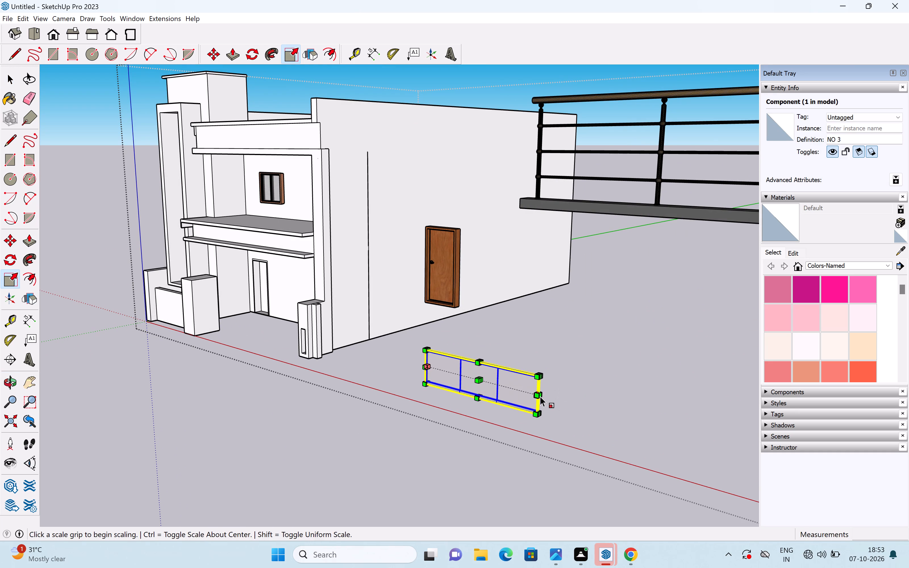
pyautogui.moveTo(540, 396); pyautogui.dragTo(601, 428)
pyautogui.hotkey('ctrl', 'z')
pyautogui.scroll(5, 592, 403)
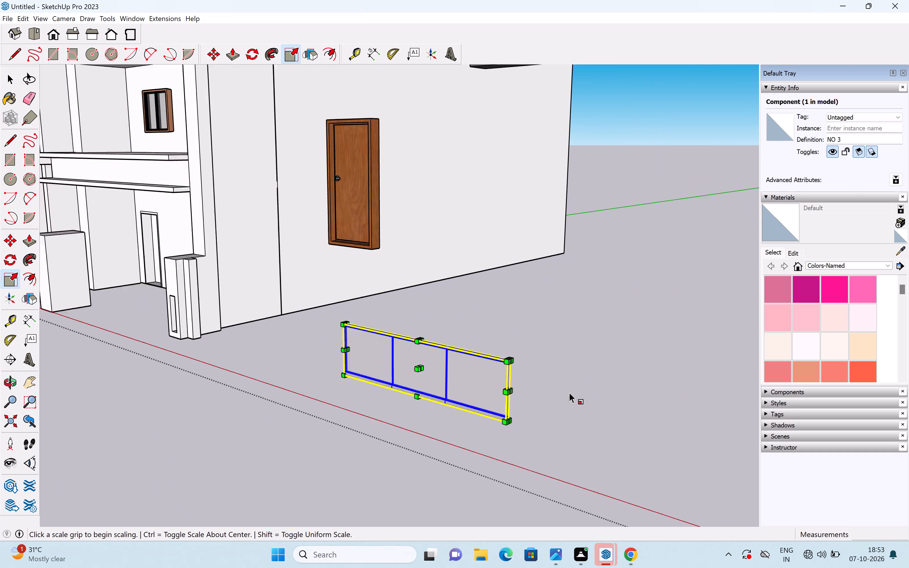
pyautogui.scroll(1, 569, 392)
pyautogui.click(491, 387)
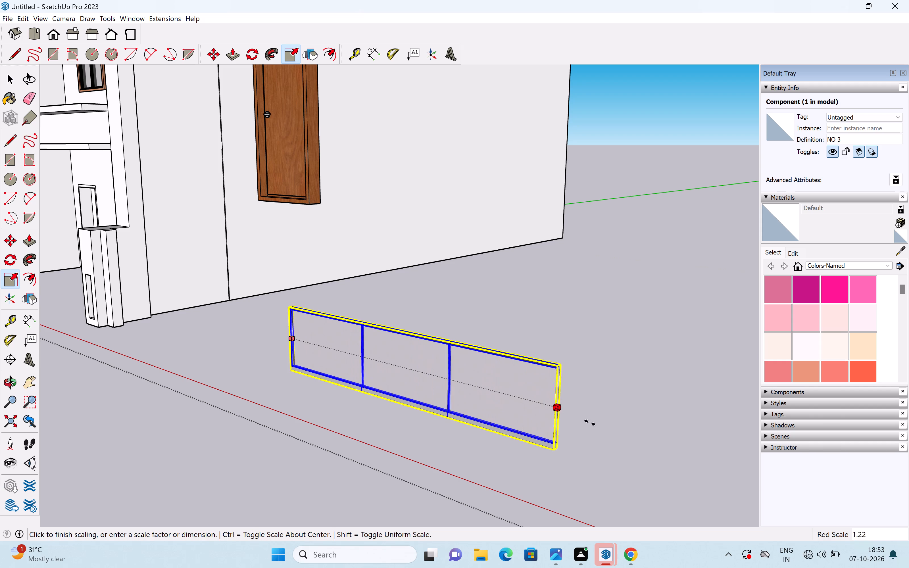
pyautogui.click(664, 446)
pyautogui.press('space')
pyautogui.scroll(-7, 580, 404)
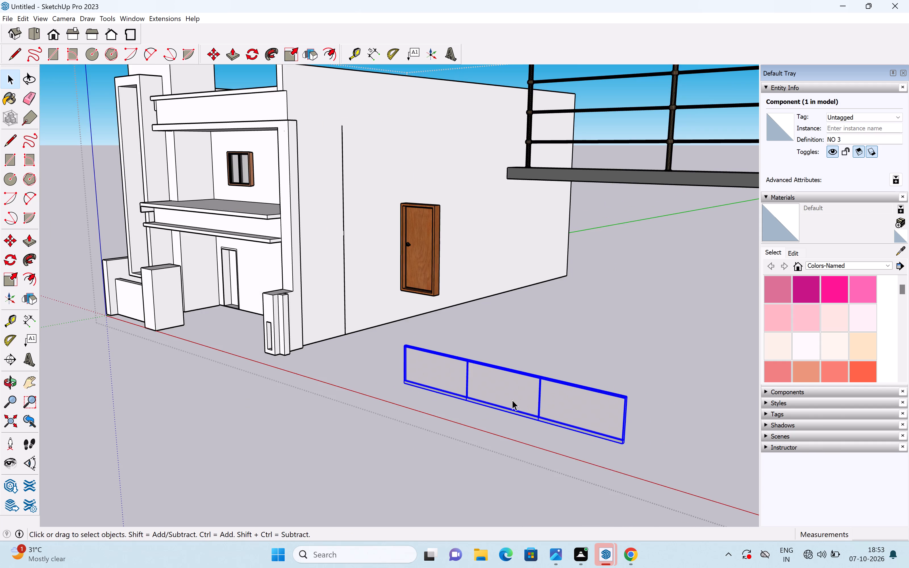
# Move the glass railing by its lower corner from beside the house onto the upper-floor balcony slab.
pyautogui.moveTo(511, 400); pyautogui.dragTo(626, 393, button='middle')
pyautogui.click(616, 373)
pyautogui.press('m')
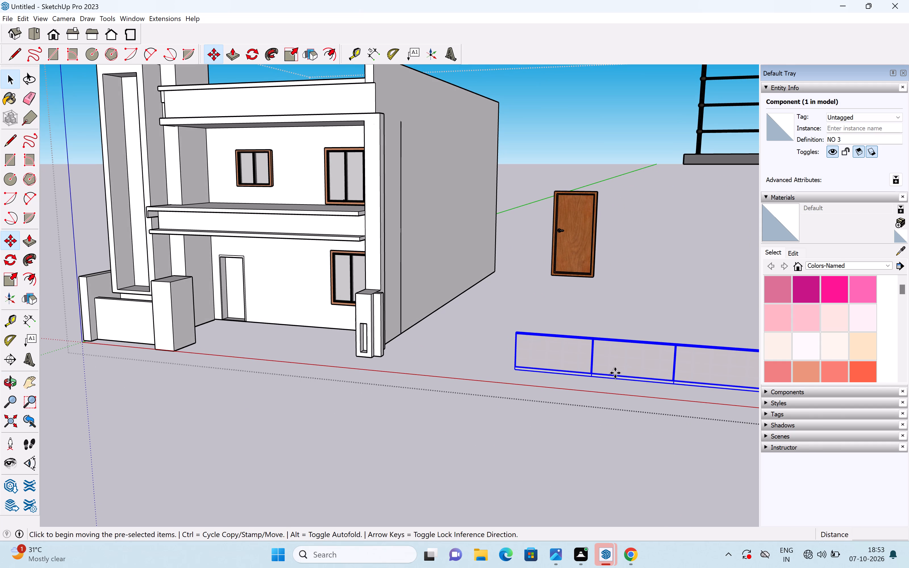
pyautogui.press('Return')
pyautogui.click(516, 371)
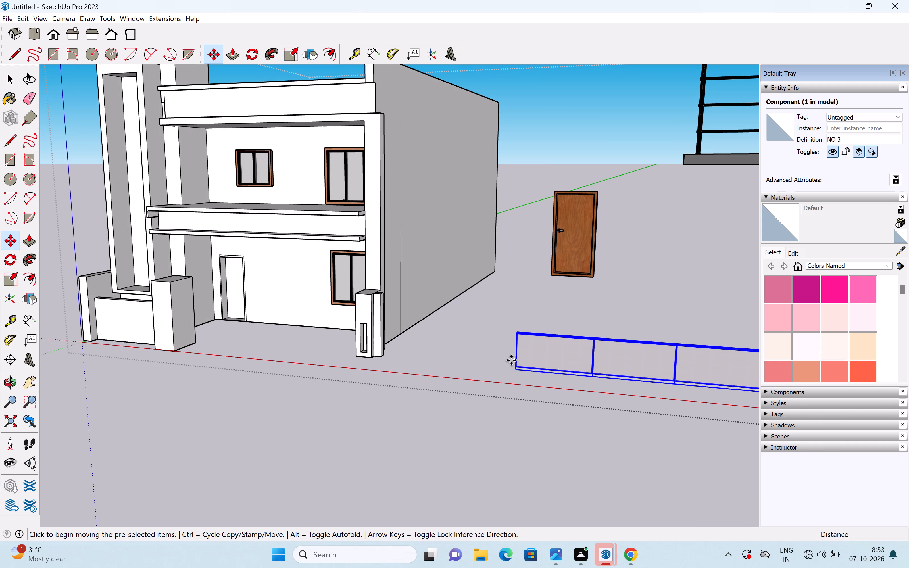
pyautogui.keyDown('shift'); pyautogui.moveTo(453, 286); pyautogui.dragTo(880, 403, button='middle'); pyautogui.keyUp('shift')
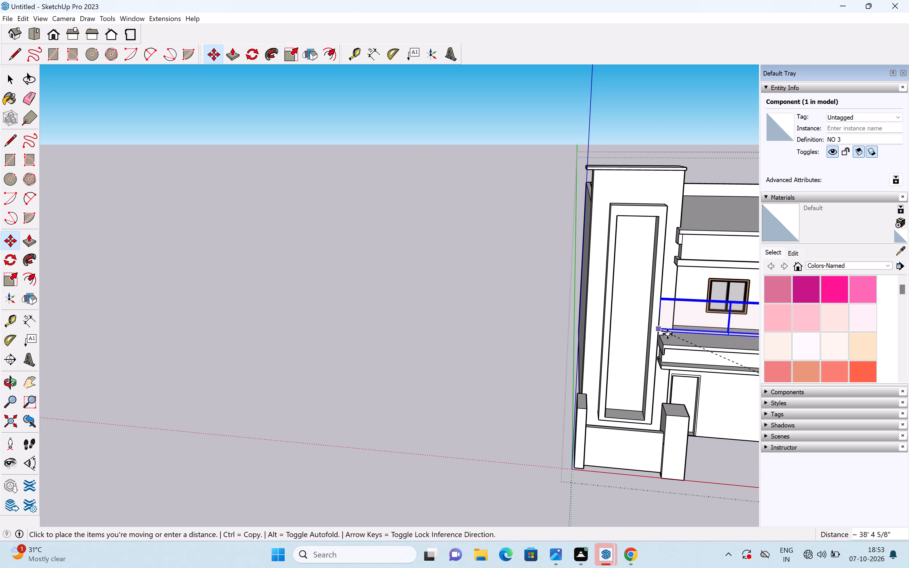
pyautogui.keyDown('shift'); pyautogui.moveTo(670, 334); pyautogui.dragTo(595, 300, button='middle'); pyautogui.keyUp('shift')
pyautogui.scroll(11, 590, 303)
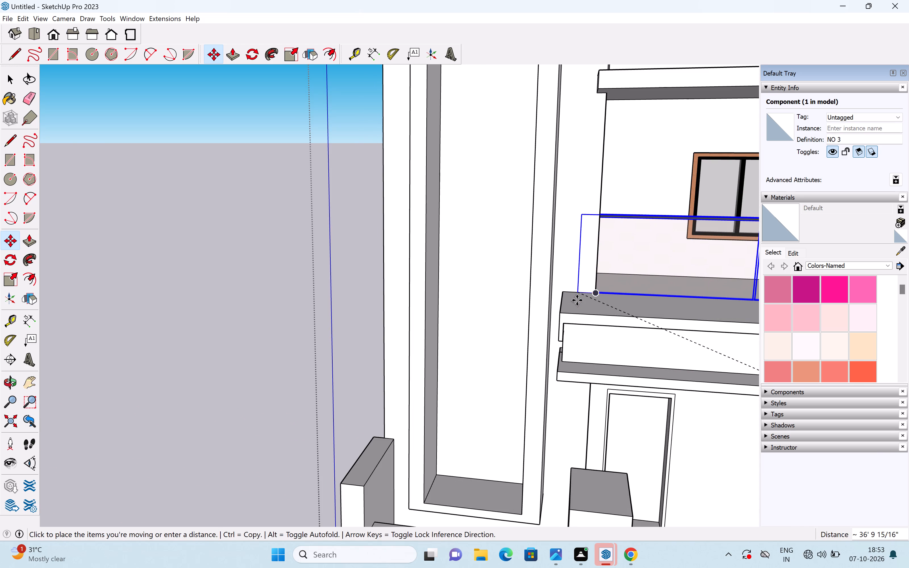
pyautogui.moveTo(606, 313); pyautogui.dragTo(670, 315, button='middle')
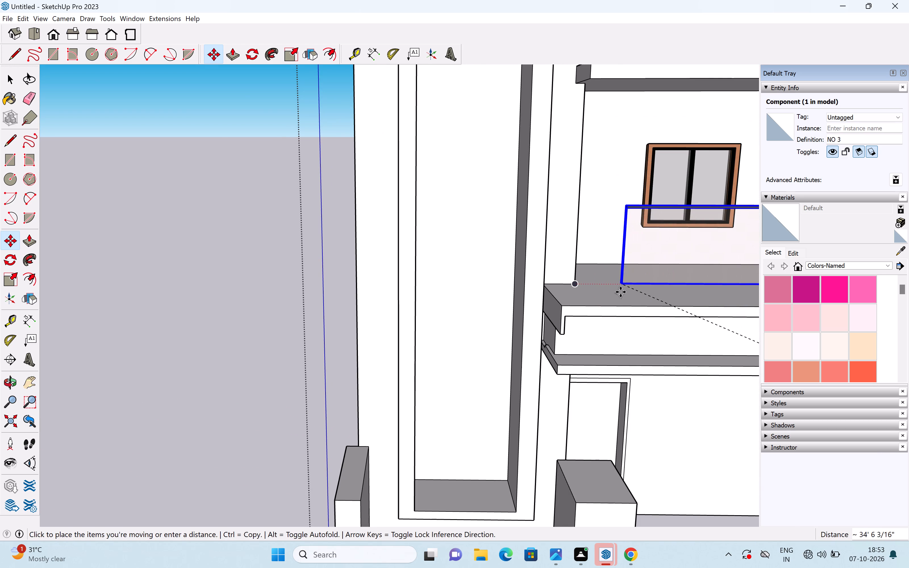
pyautogui.keyDown('shift'); pyautogui.moveTo(620, 291); pyautogui.dragTo(523, 375, button='middle'); pyautogui.keyUp('shift')
pyautogui.moveTo(521, 352); pyautogui.dragTo(578, 351, button='middle')
pyautogui.click(508, 386)
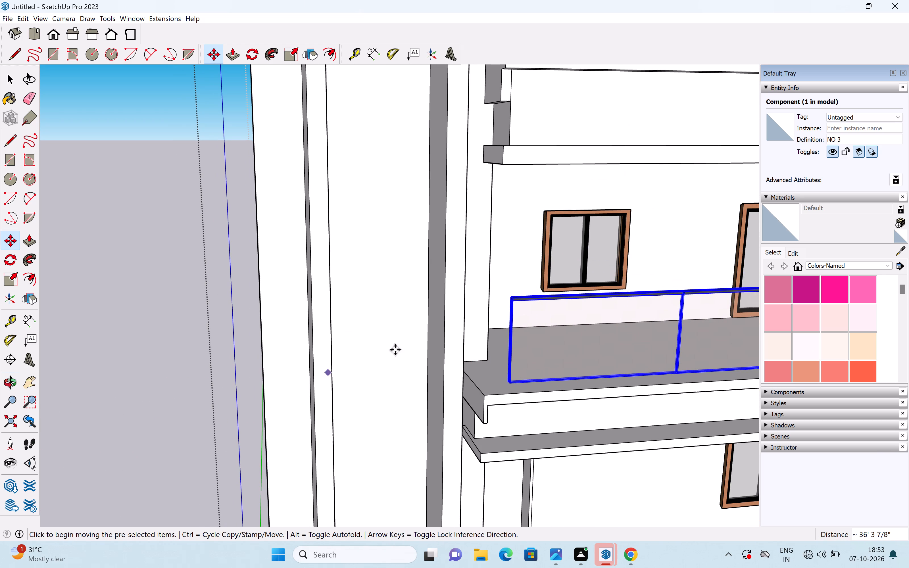
pyautogui.scroll(-6, 446, 347)
pyautogui.press('space')
pyautogui.scroll(-5, 485, 363)
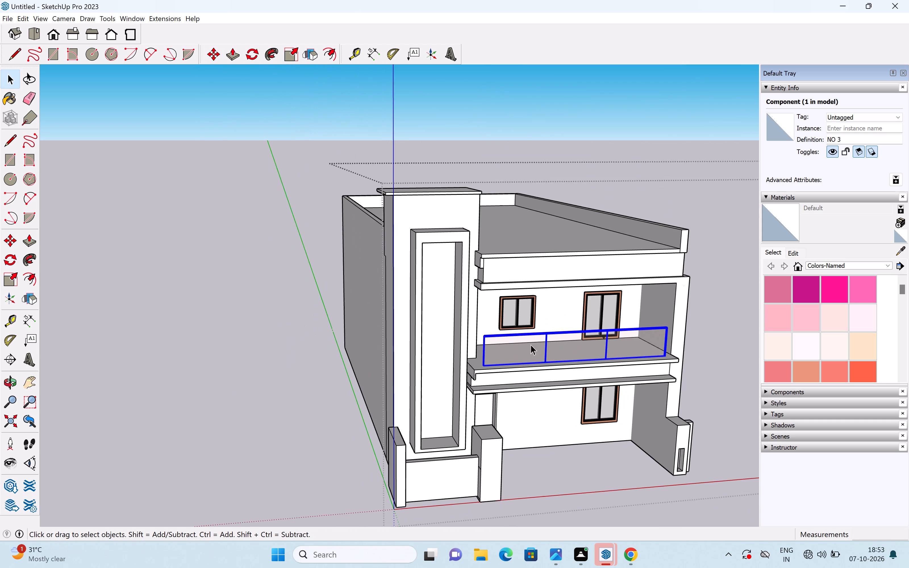
# Move the glass railing about 1' 2 5/8" by its lower corner, toward the balcony's front edge on the tower side.
pyautogui.scroll(5, 517, 344)
pyautogui.moveTo(453, 361); pyautogui.dragTo(468, 363, button='middle')
pyautogui.click(492, 362)
pyautogui.scroll(2, 494, 363)
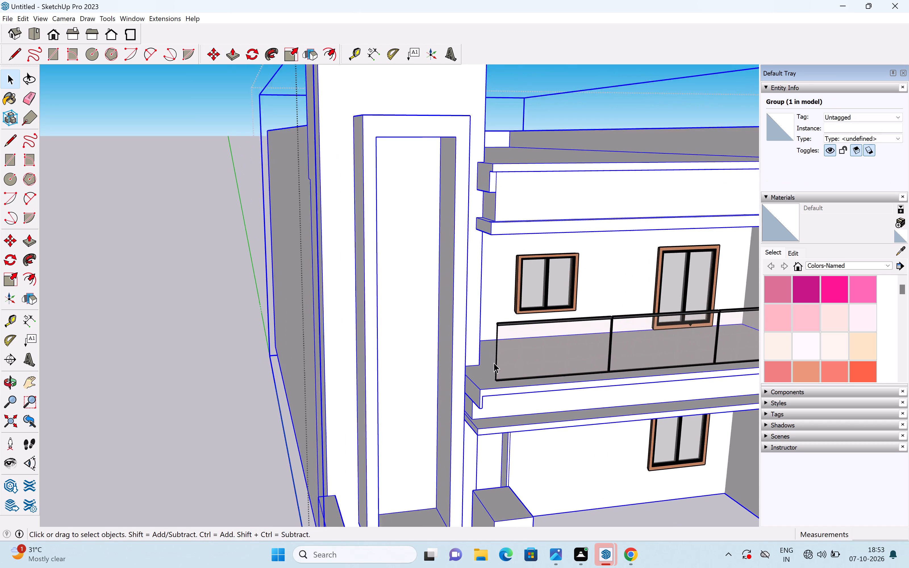
pyautogui.scroll(6, 494, 363)
pyautogui.scroll(7, 500, 394)
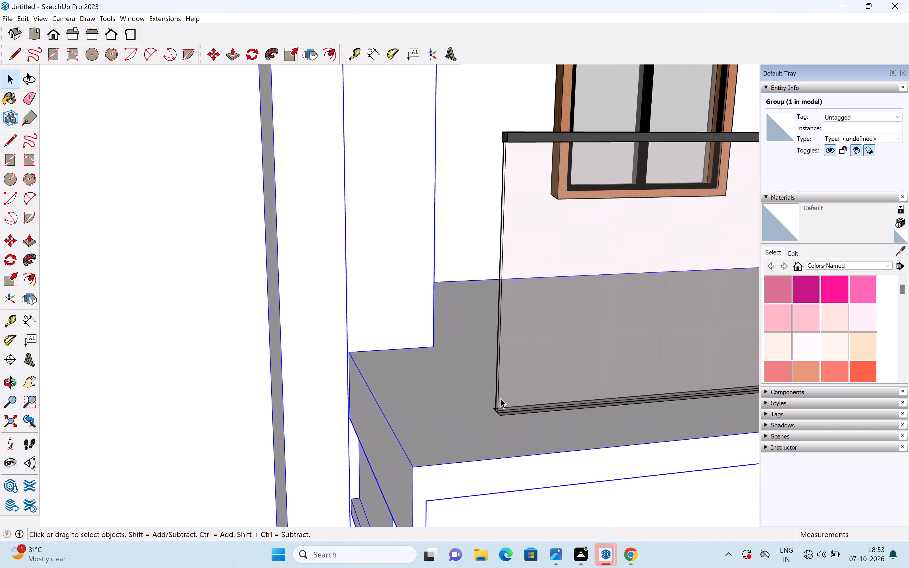
pyautogui.click(510, 413)
pyautogui.press('m')
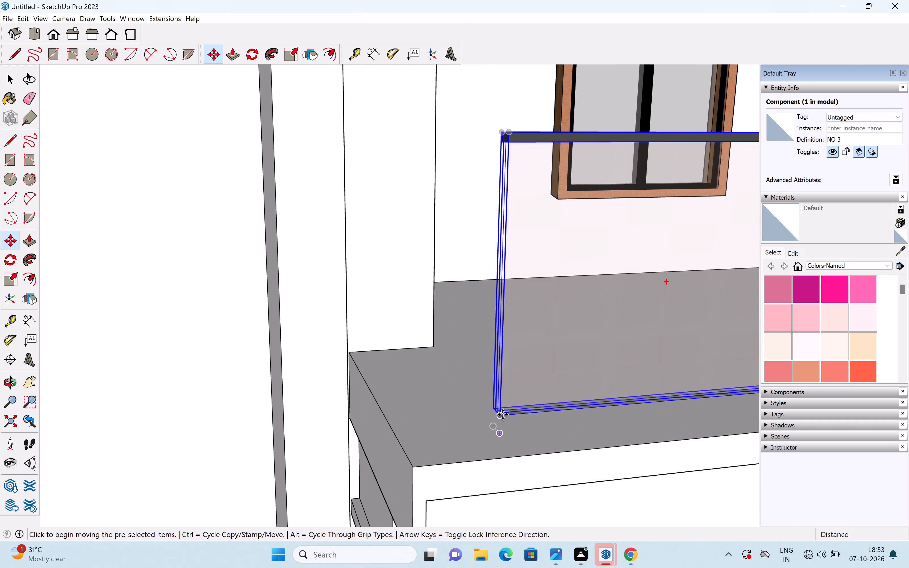
pyautogui.click(499, 413)
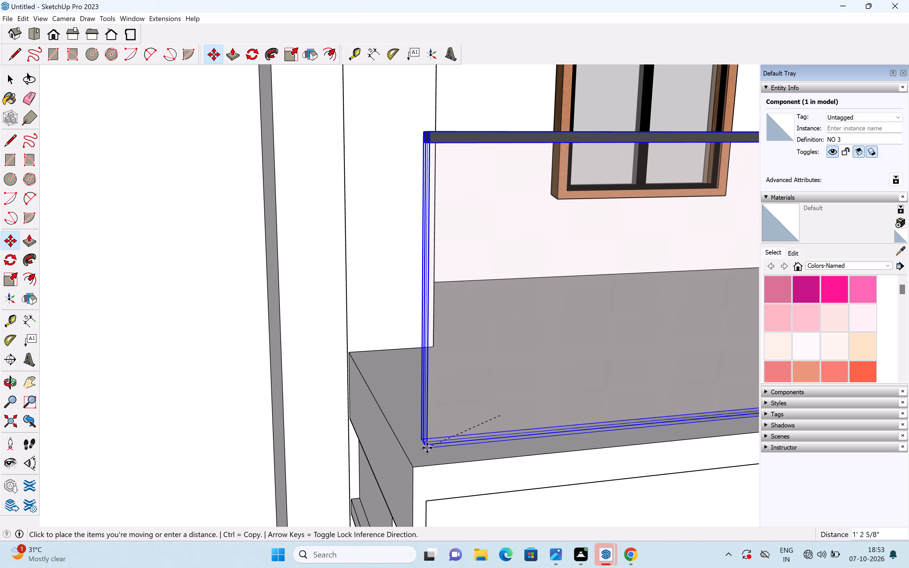
pyautogui.click(427, 448)
pyautogui.press('space')
pyautogui.scroll(-20, 433, 440)
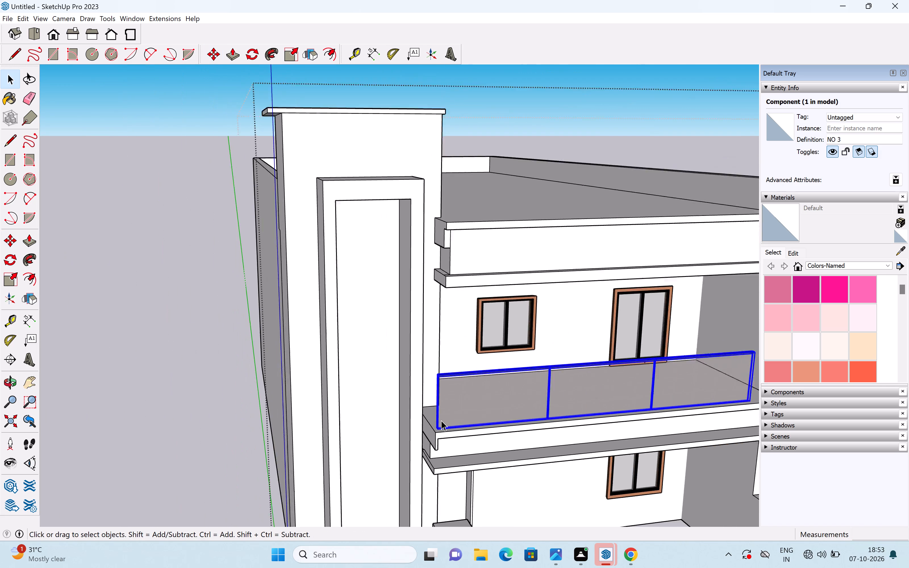
pyautogui.scroll(-6, 441, 417)
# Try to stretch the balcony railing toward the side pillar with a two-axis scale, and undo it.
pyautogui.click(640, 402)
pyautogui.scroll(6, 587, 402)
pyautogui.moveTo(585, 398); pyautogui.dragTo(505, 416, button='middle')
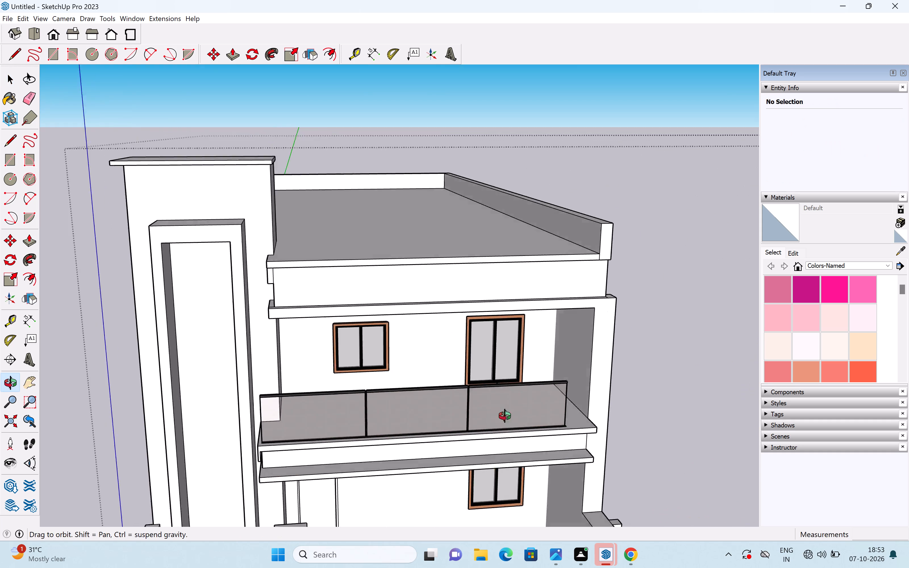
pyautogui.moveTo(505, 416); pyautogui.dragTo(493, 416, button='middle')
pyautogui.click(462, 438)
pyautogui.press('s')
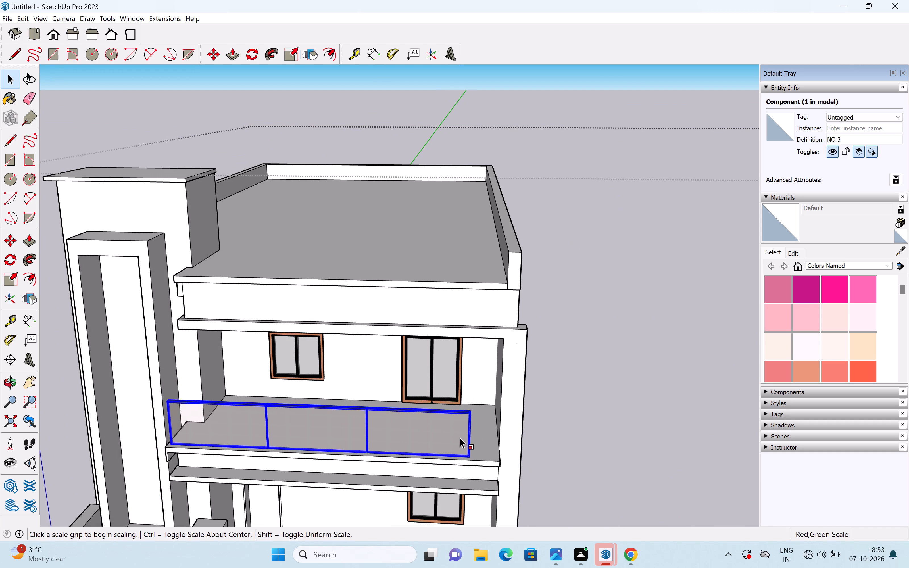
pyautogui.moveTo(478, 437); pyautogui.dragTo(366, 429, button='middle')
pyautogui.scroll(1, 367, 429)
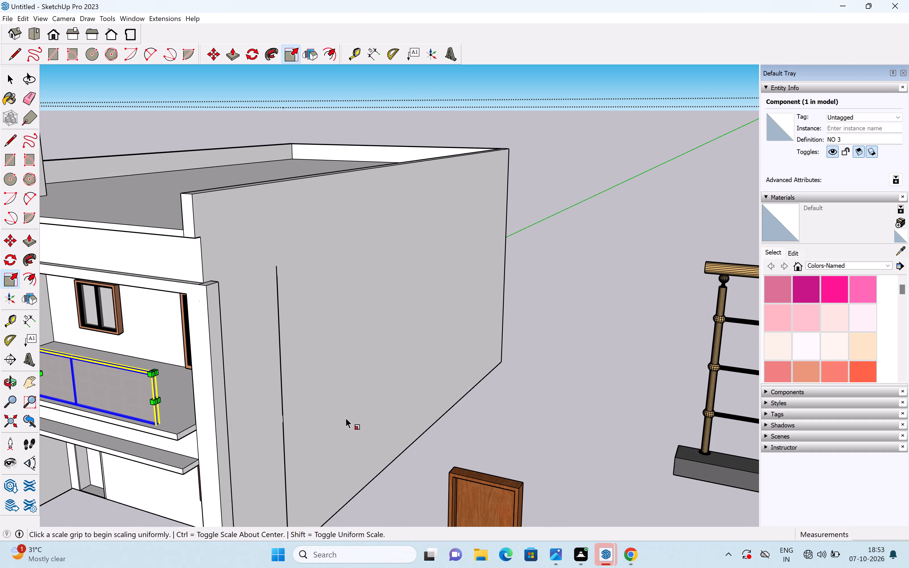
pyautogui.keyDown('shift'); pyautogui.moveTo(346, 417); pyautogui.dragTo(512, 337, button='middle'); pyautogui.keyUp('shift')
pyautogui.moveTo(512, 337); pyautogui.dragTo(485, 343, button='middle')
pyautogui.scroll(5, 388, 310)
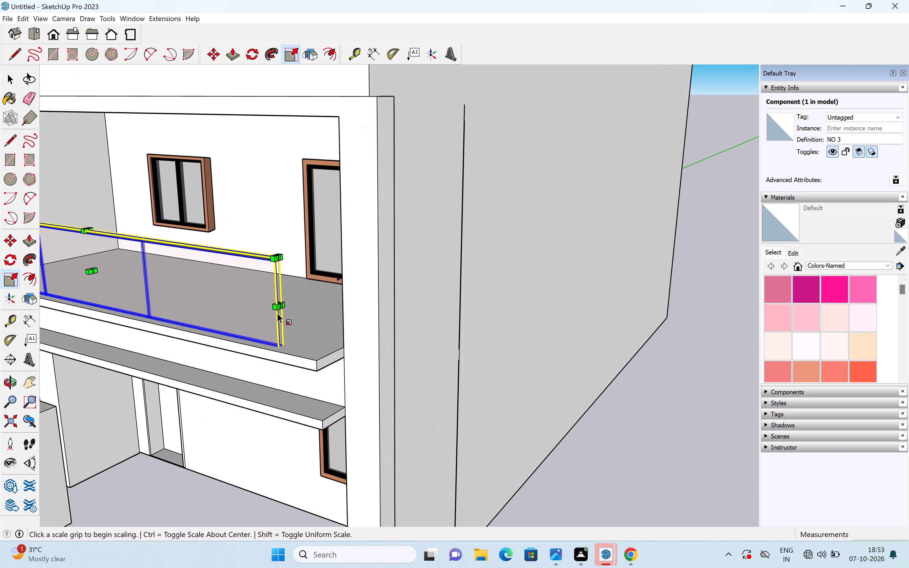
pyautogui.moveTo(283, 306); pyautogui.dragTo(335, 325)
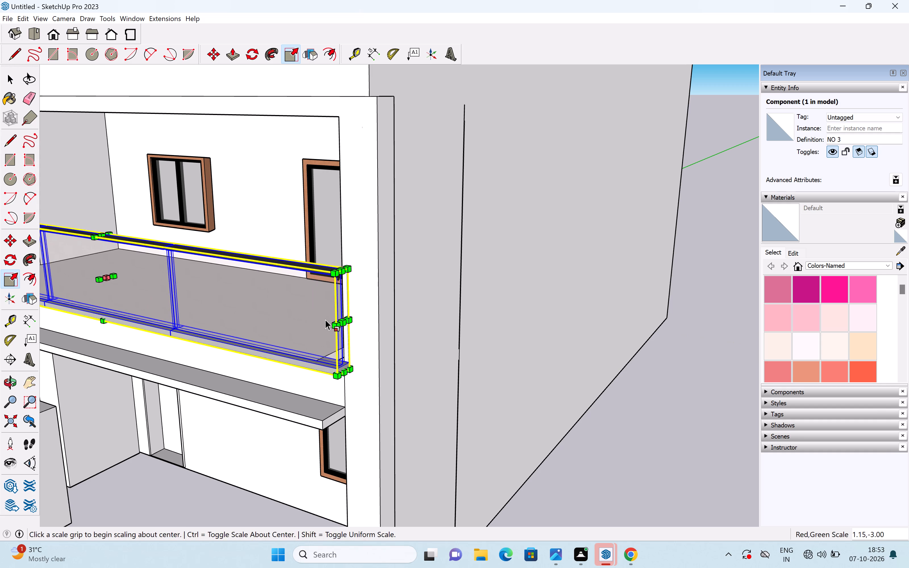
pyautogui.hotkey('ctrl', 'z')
# Scale the balcony railing along its length by about 1.10 toward the slab's end at the side pillar.
pyautogui.moveTo(372, 298); pyautogui.dragTo(357, 301, button='middle')
pyautogui.keyDown('shift'); pyautogui.moveTo(304, 304); pyautogui.dragTo(421, 226, button='middle'); pyautogui.keyUp('shift')
pyautogui.moveTo(442, 223); pyautogui.dragTo(392, 236, button='middle')
pyautogui.scroll(7, 396, 223)
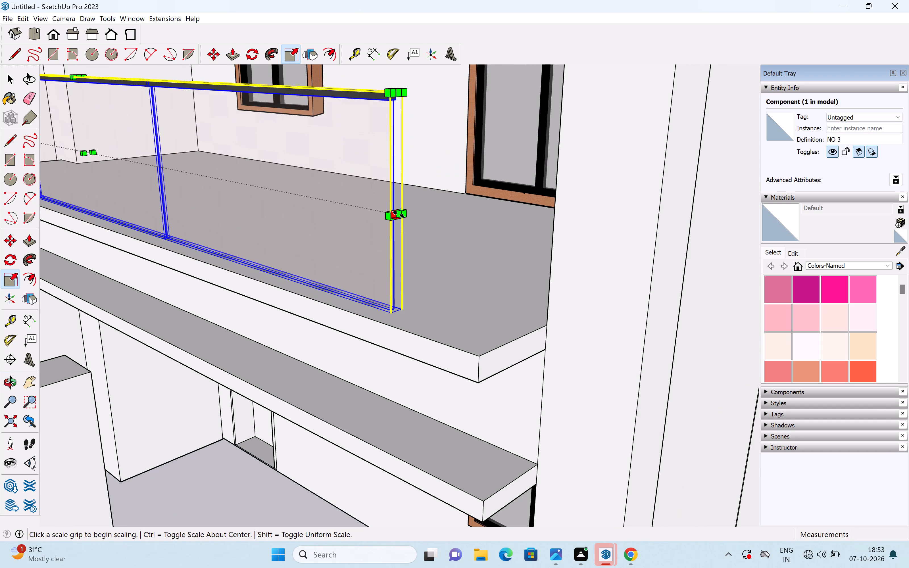
pyautogui.moveTo(399, 214); pyautogui.dragTo(499, 277)
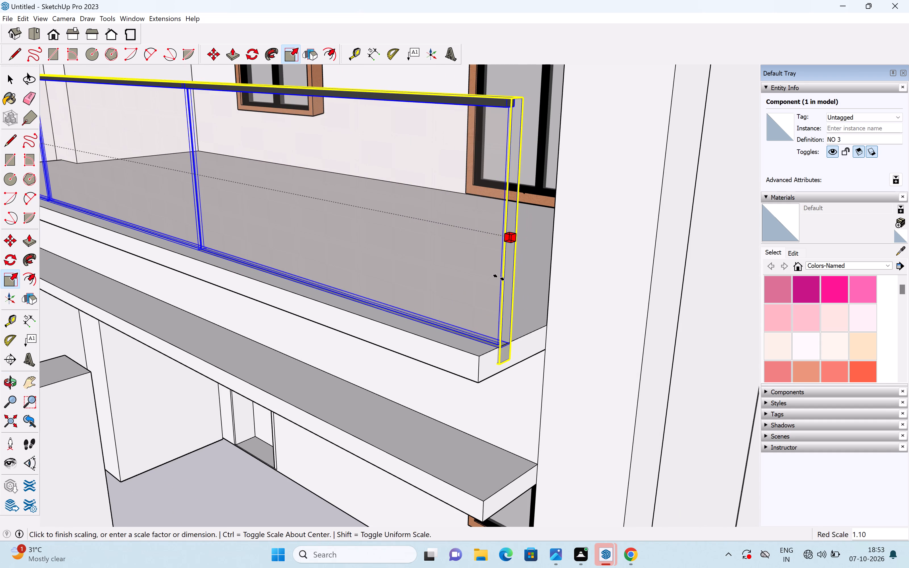
pyautogui.moveTo(499, 277); pyautogui.dragTo(501, 281)
pyautogui.moveTo(547, 355); pyautogui.dragTo(617, 336, button='middle')
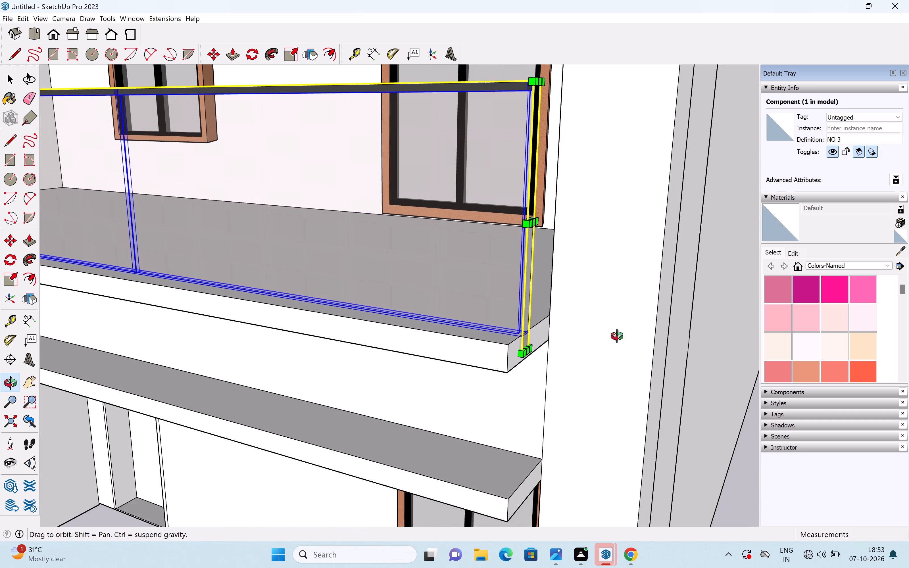
pyautogui.moveTo(617, 336); pyautogui.dragTo(616, 335, button='middle')
pyautogui.scroll(2, 541, 345)
pyautogui.press('space')
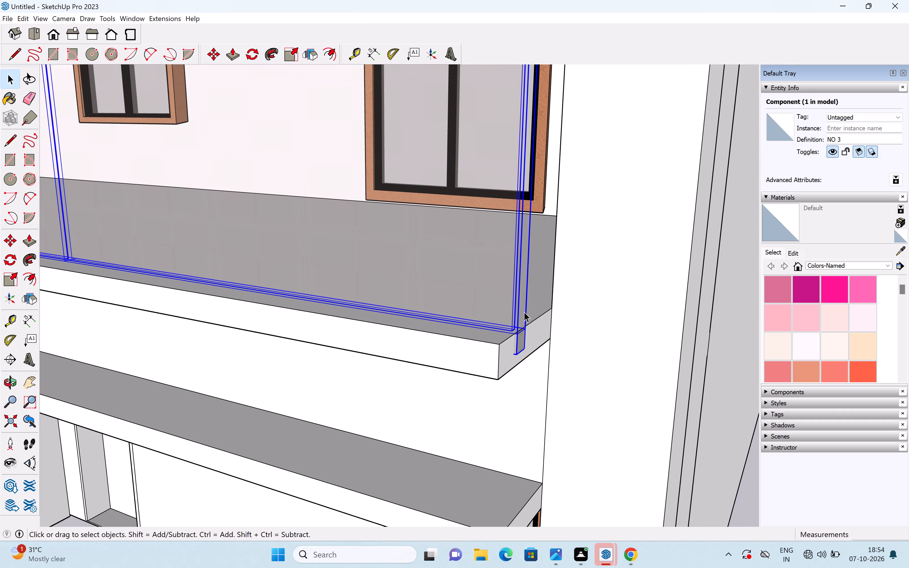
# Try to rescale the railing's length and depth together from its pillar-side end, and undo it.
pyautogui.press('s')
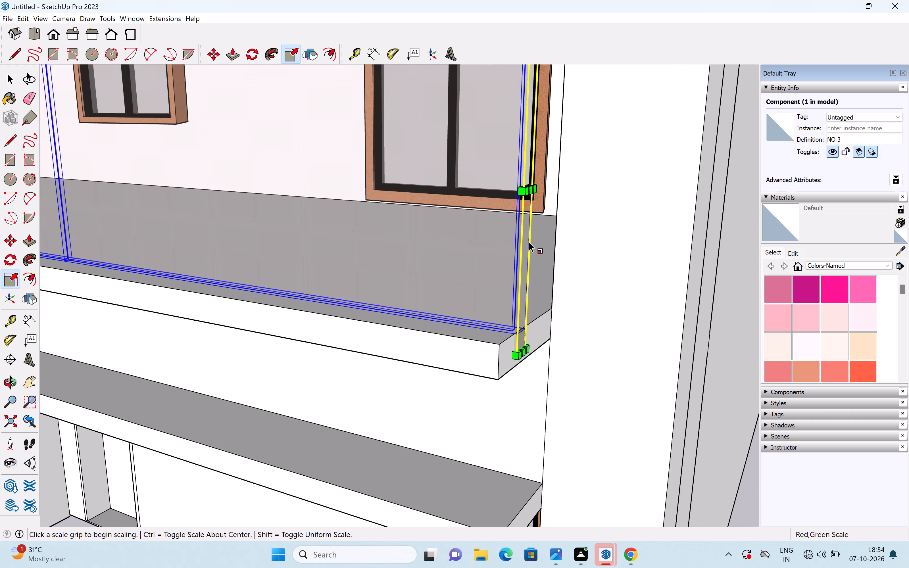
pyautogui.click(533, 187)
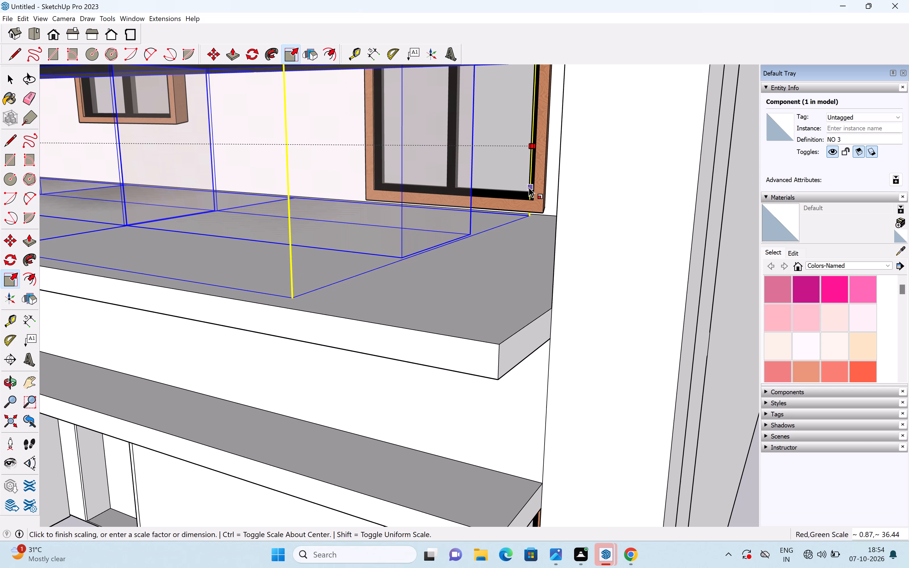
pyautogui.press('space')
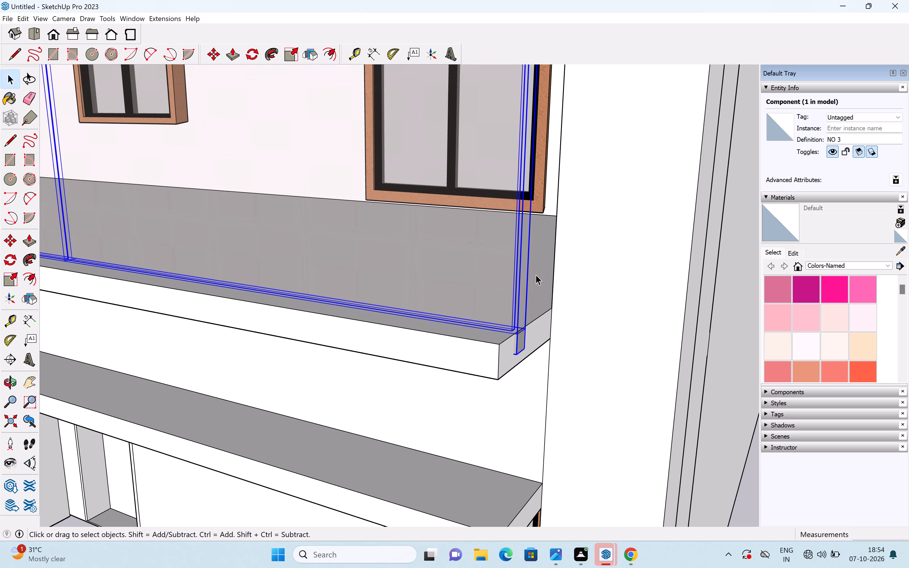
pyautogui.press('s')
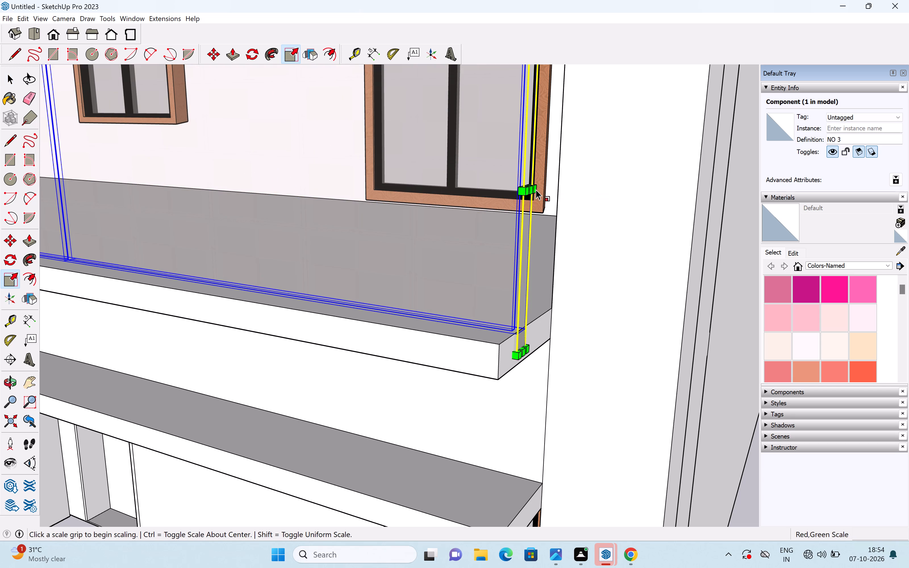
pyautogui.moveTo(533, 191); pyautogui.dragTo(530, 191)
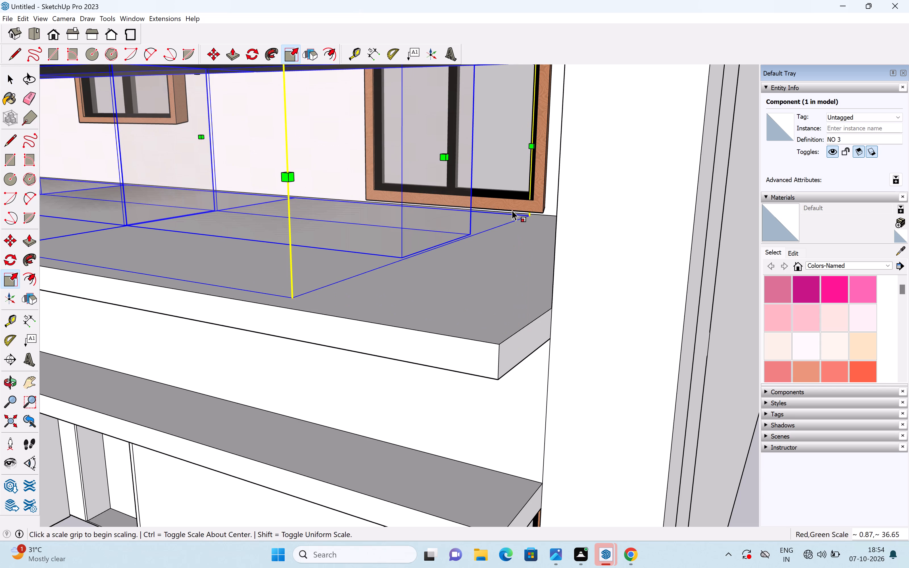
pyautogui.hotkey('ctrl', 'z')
# Shorten the balcony railing along its length by a scale of about 0.99 from its pillar-side end, back onto the slab.
pyautogui.scroll(-7, 509, 217)
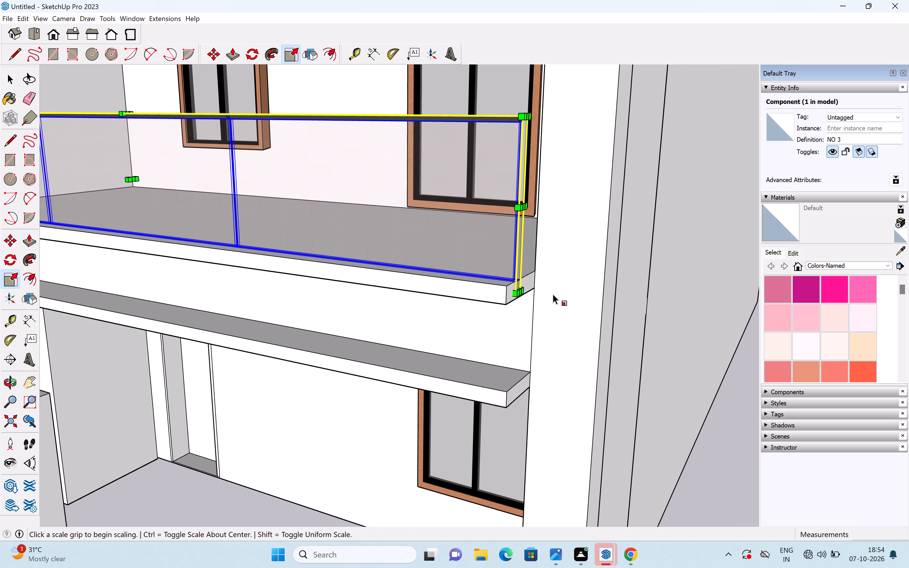
pyautogui.scroll(5, 520, 279)
pyautogui.moveTo(529, 228); pyautogui.dragTo(446, 241, button='middle')
pyautogui.scroll(2, 437, 179)
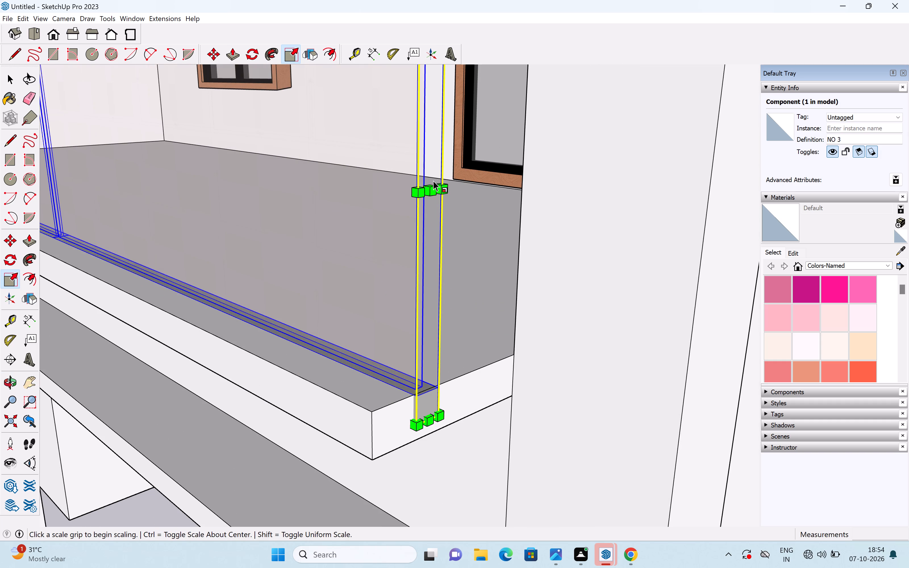
pyautogui.moveTo(433, 189); pyautogui.dragTo(421, 188)
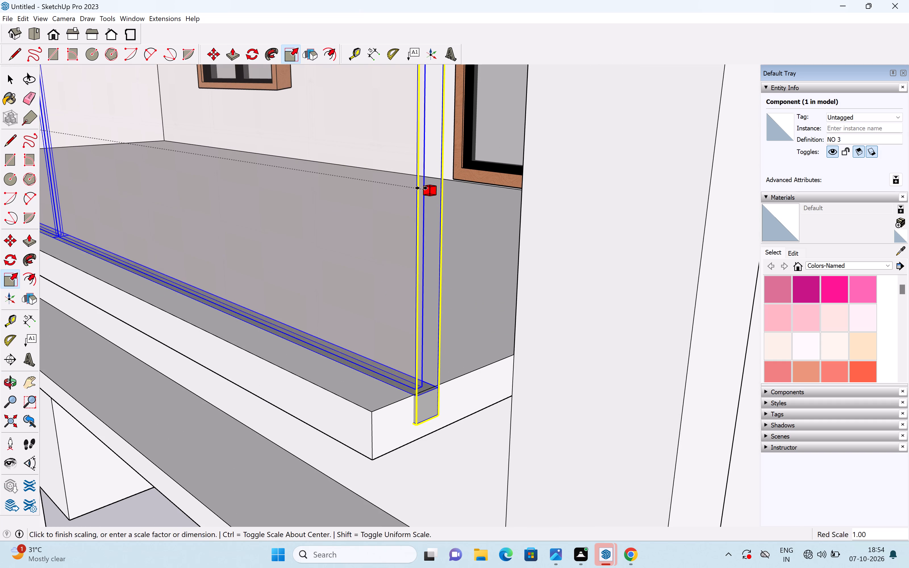
pyautogui.moveTo(421, 188); pyautogui.dragTo(418, 197)
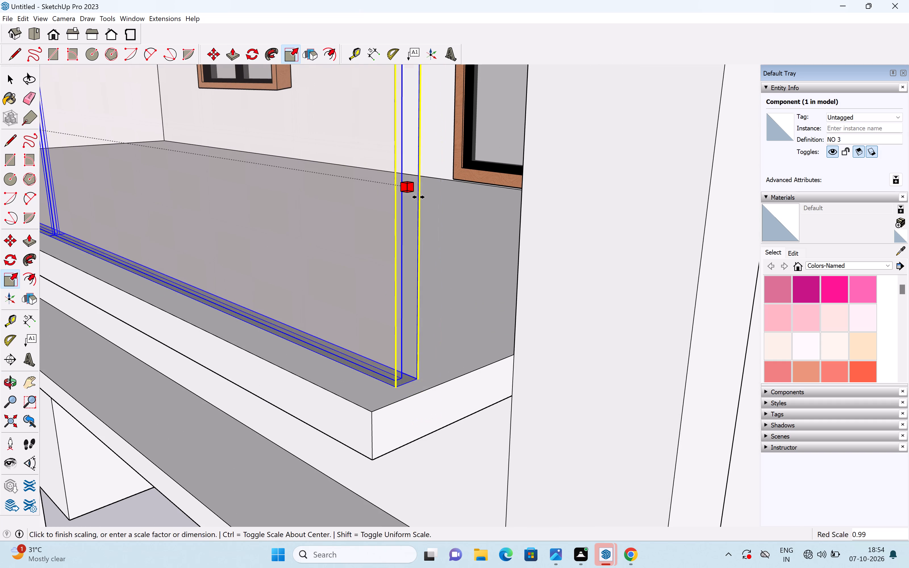
pyautogui.moveTo(418, 197); pyautogui.dragTo(415, 197)
pyautogui.moveTo(415, 197); pyautogui.dragTo(416, 199)
pyautogui.moveTo(410, 189); pyautogui.dragTo(413, 192)
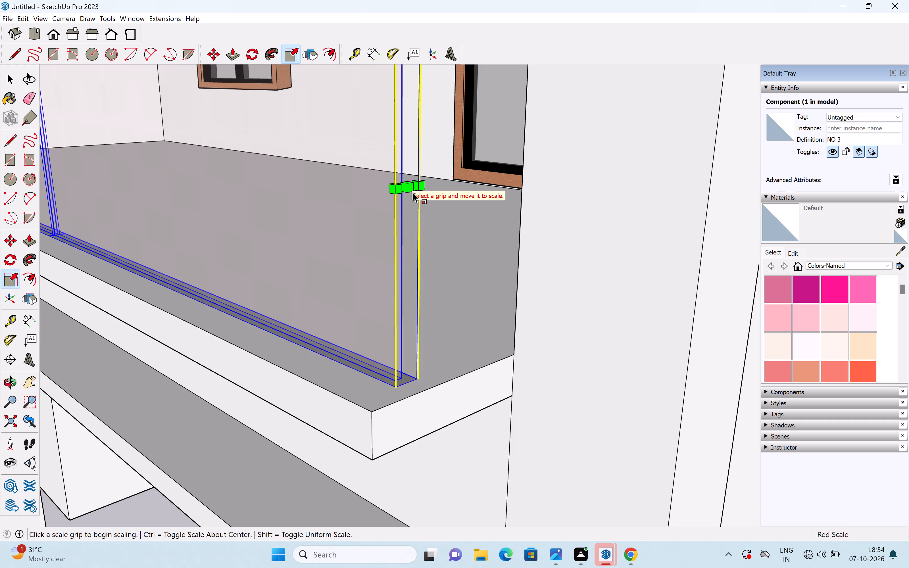
pyautogui.moveTo(413, 192); pyautogui.dragTo(413, 193)
pyautogui.moveTo(407, 187); pyautogui.dragTo(414, 196)
pyautogui.scroll(-5, 417, 199)
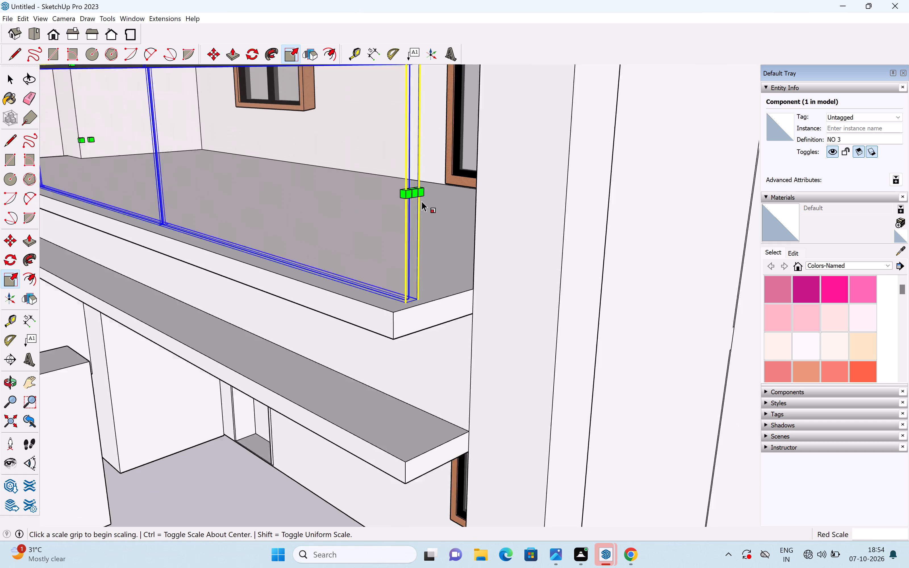
pyautogui.scroll(-8, 422, 201)
pyautogui.scroll(-6, 438, 233)
# Inside the house group, pull the side pillar's tall front face forward, stopping just short of the balcony slab's front edge.
pyautogui.scroll(4, 407, 198)
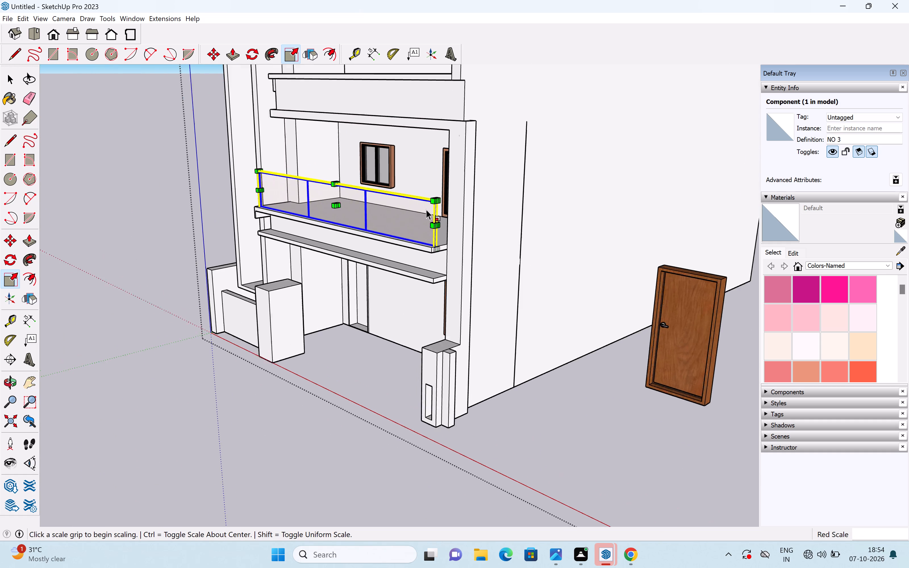
pyautogui.scroll(3, 426, 209)
pyautogui.scroll(4, 460, 239)
pyautogui.moveTo(466, 259); pyautogui.dragTo(572, 268, button='middle')
pyautogui.scroll(-6, 535, 260)
pyautogui.moveTo(479, 283); pyautogui.dragTo(629, 281, button='middle')
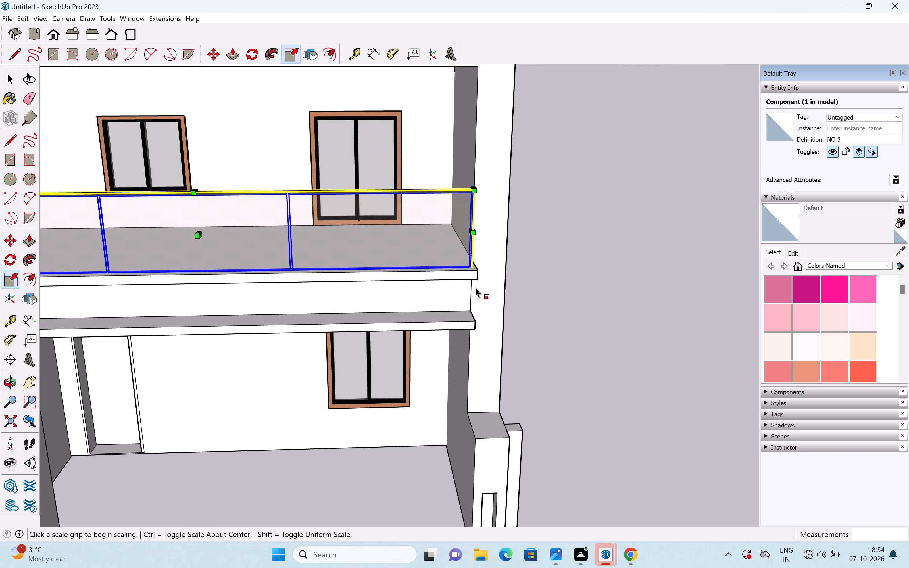
pyautogui.press('p')
pyautogui.press('space')
pyautogui.moveTo(485, 291); pyautogui.dragTo(488, 291)
pyautogui.scroll(1, 491, 291)
pyautogui.moveTo(493, 289); pyautogui.dragTo(380, 282, button='middle')
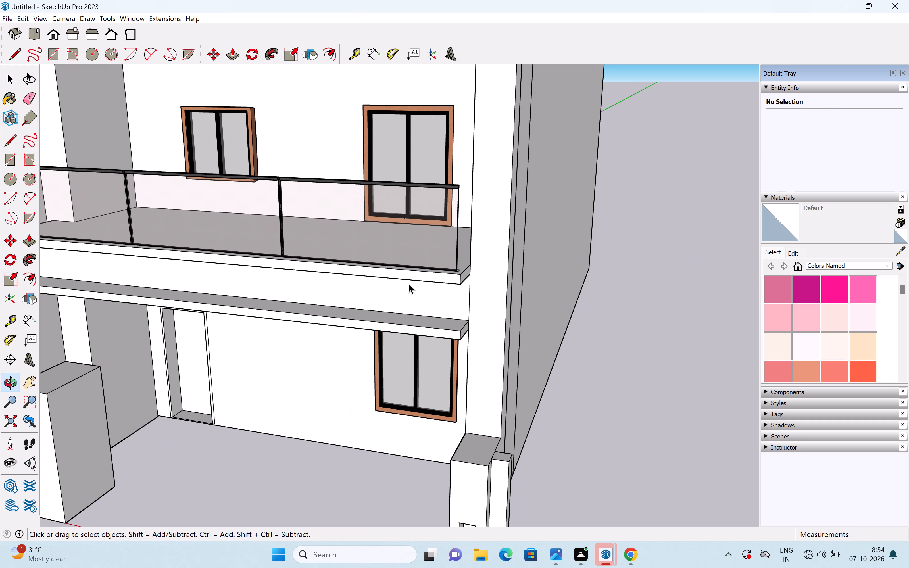
pyautogui.moveTo(489, 290); pyautogui.dragTo(492, 291)
pyautogui.click(492, 291)
pyautogui.tripleClick(489, 291)
pyautogui.click(489, 291)
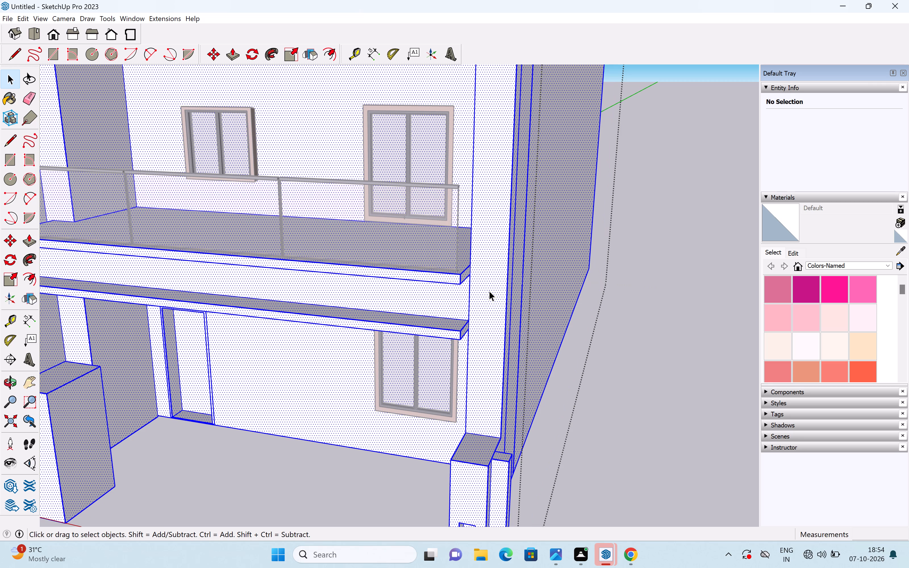
pyautogui.click(488, 291)
pyautogui.press('p')
pyautogui.moveTo(482, 291); pyautogui.dragTo(475, 298)
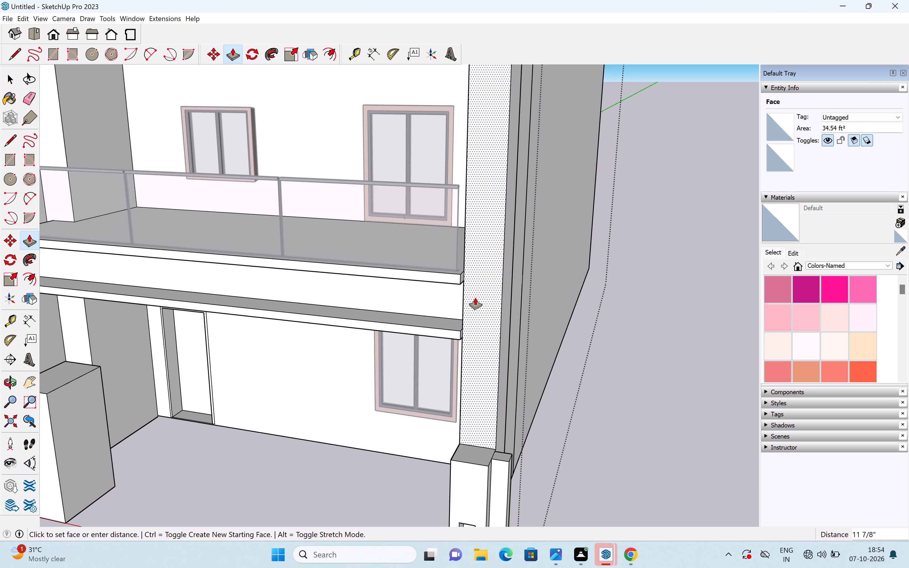
pyautogui.moveTo(475, 298); pyautogui.dragTo(467, 306)
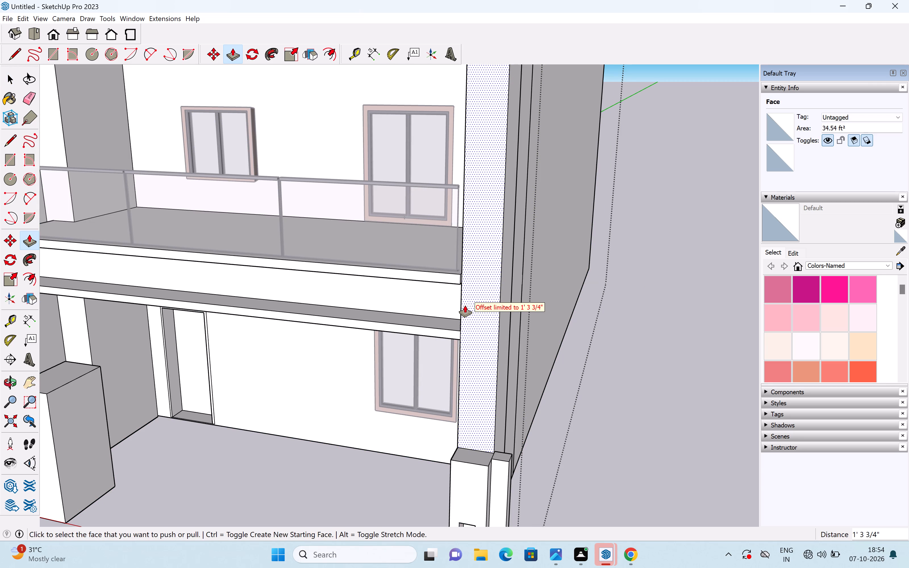
pyautogui.moveTo(468, 306); pyautogui.dragTo(474, 304)
pyautogui.press('space')
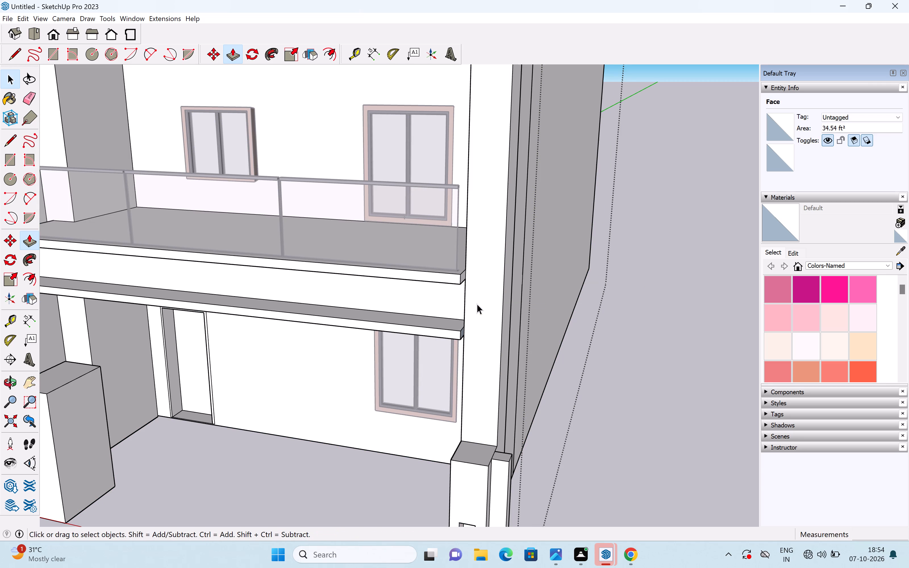
pyautogui.moveTo(658, 402); pyautogui.dragTo(661, 402)
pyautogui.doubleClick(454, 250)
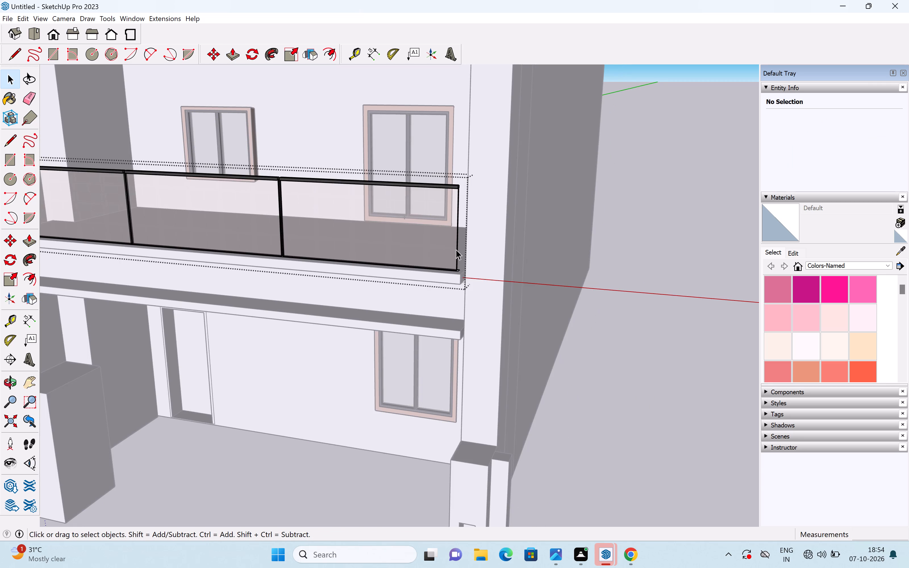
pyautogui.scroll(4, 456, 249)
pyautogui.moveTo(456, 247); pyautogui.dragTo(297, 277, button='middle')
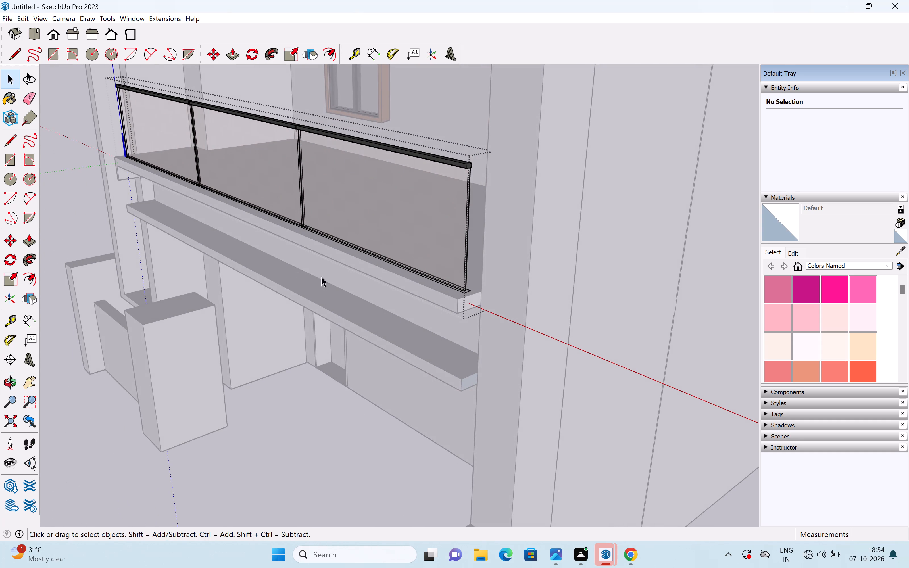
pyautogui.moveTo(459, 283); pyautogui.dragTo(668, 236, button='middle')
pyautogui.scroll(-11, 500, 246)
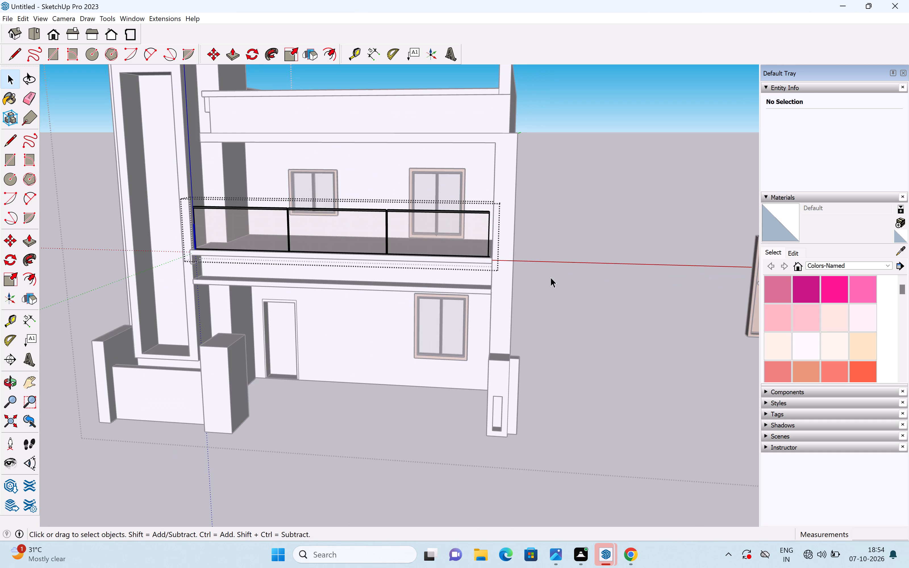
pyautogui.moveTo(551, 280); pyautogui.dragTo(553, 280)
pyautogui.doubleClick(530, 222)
# Move the glass railing back about 2 1/2" from the balcony's front edge by its tower-side lower corner.
pyautogui.moveTo(387, 258); pyautogui.dragTo(601, 265, button='middle')
pyautogui.keyDown('shift'); pyautogui.moveTo(291, 267); pyautogui.dragTo(553, 233, button='middle'); pyautogui.keyUp('shift')
pyautogui.scroll(3, 536, 223)
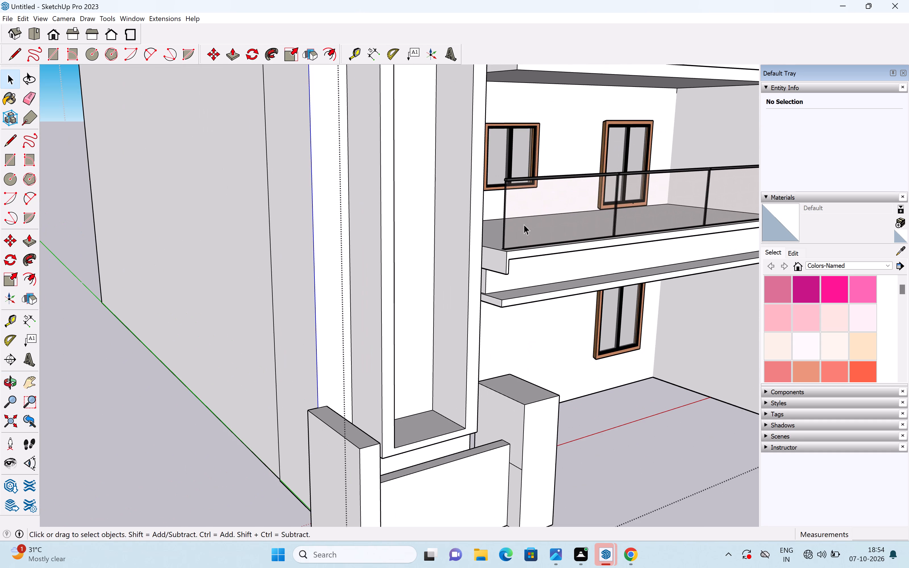
pyautogui.keyDown('shift'); pyautogui.moveTo(518, 225); pyautogui.dragTo(434, 256, button='middle'); pyautogui.keyUp('shift')
pyautogui.scroll(5, 435, 279)
pyautogui.click(433, 276)
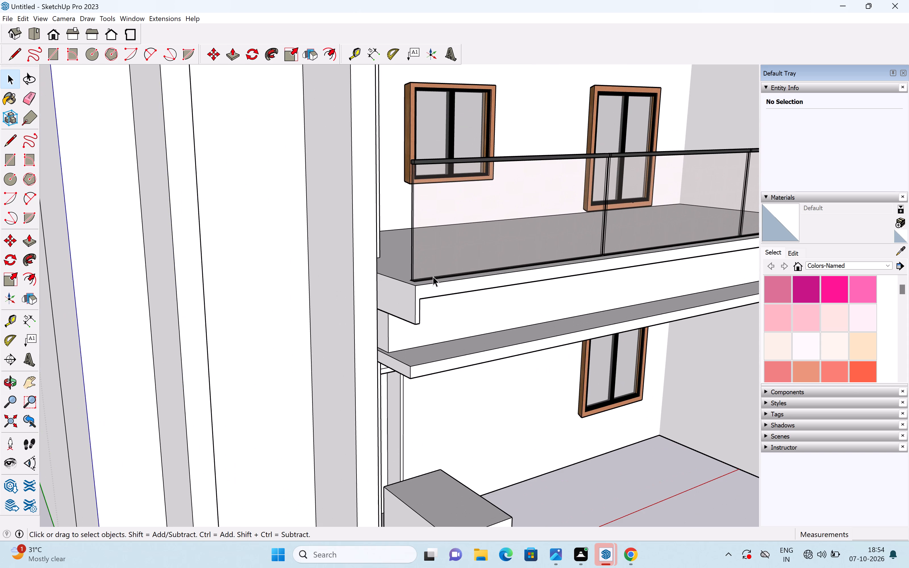
pyautogui.doubleClick(432, 275)
pyautogui.tripleClick(434, 276)
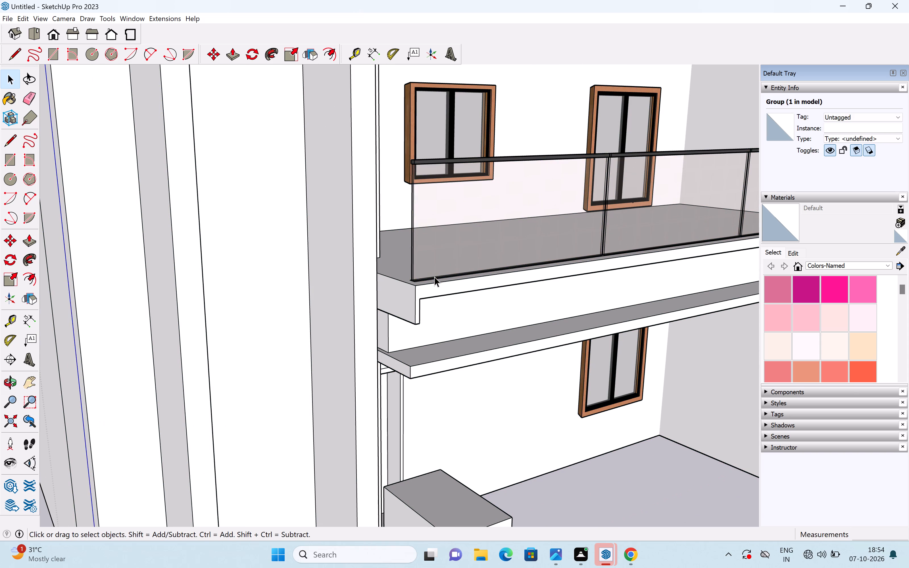
pyautogui.press('m')
pyautogui.scroll(7, 413, 277)
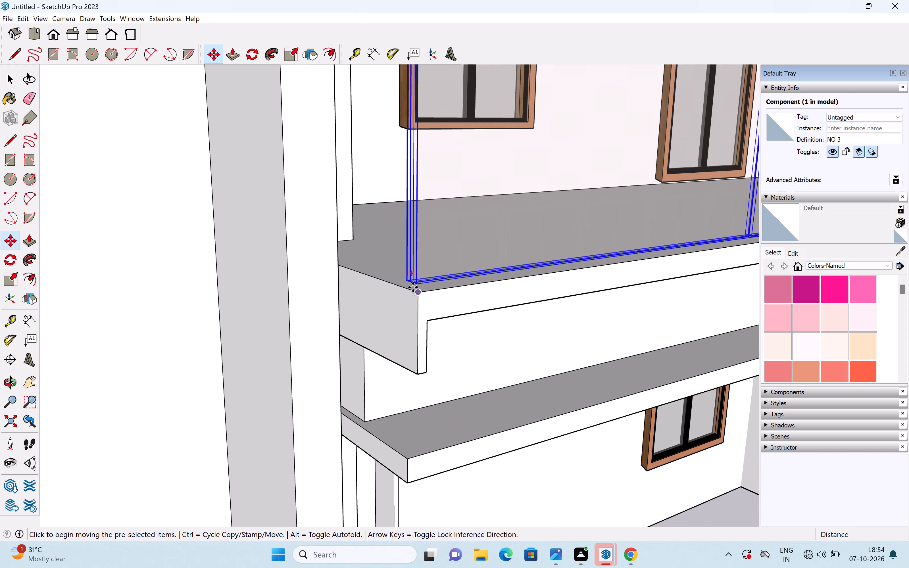
pyautogui.scroll(6, 410, 284)
pyautogui.click(403, 279)
pyautogui.click(391, 271)
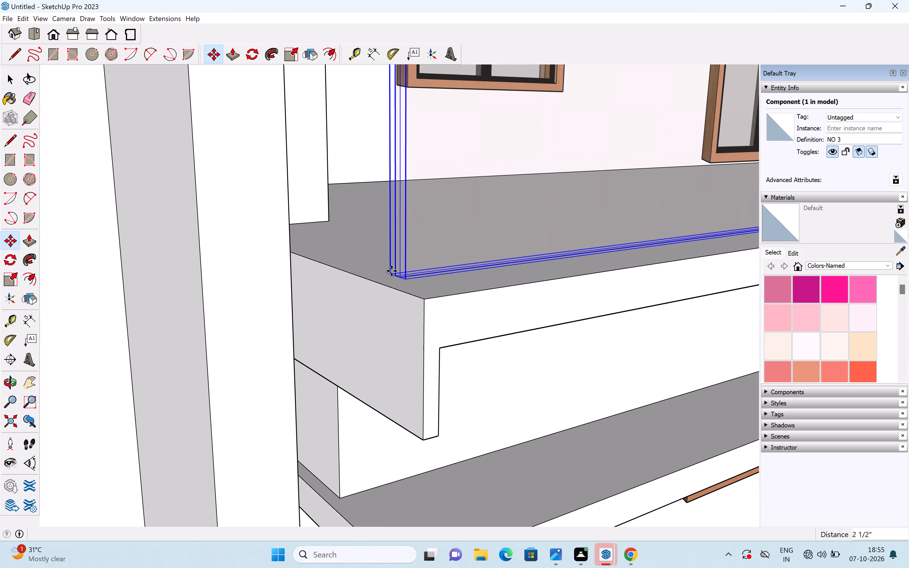
pyautogui.scroll(-17, 405, 265)
pyautogui.press('space')
pyautogui.scroll(-6, 479, 282)
pyautogui.moveTo(644, 255); pyautogui.dragTo(643, 254, button='middle')
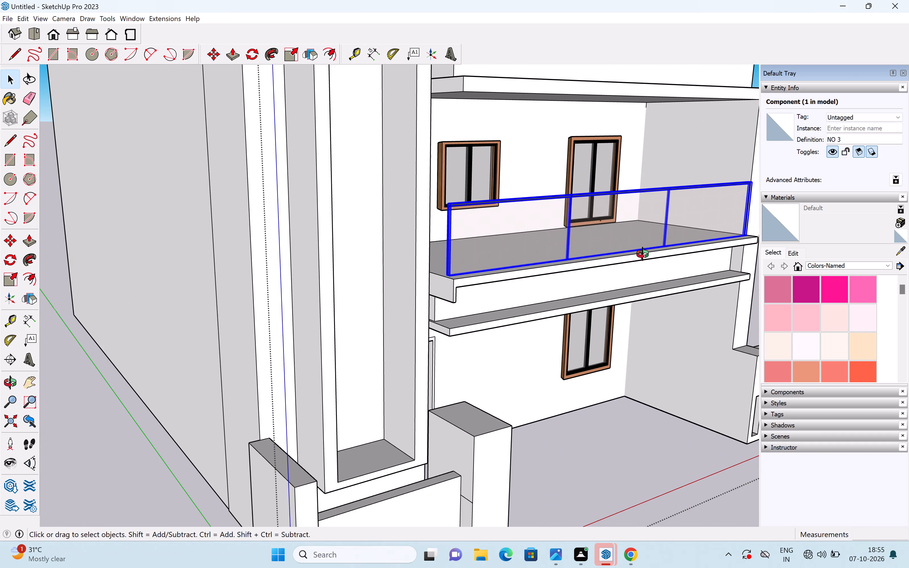
# Scale the railing's length and depth together from its pillar-side end so it reaches toward the side pillar.
pyautogui.moveTo(643, 254); pyautogui.dragTo(369, 259, button='middle')
pyautogui.keyDown('shift'); pyautogui.moveTo(387, 256); pyautogui.dragTo(692, 252, button='middle'); pyautogui.keyUp('shift')
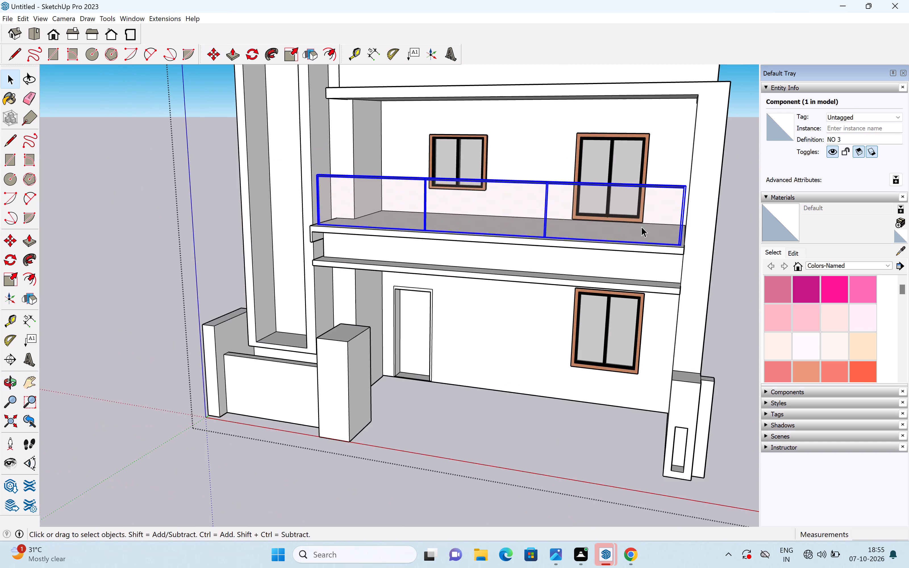
pyautogui.scroll(8, 641, 227)
pyautogui.moveTo(710, 218); pyautogui.dragTo(685, 226, button='middle')
pyautogui.scroll(5, 692, 230)
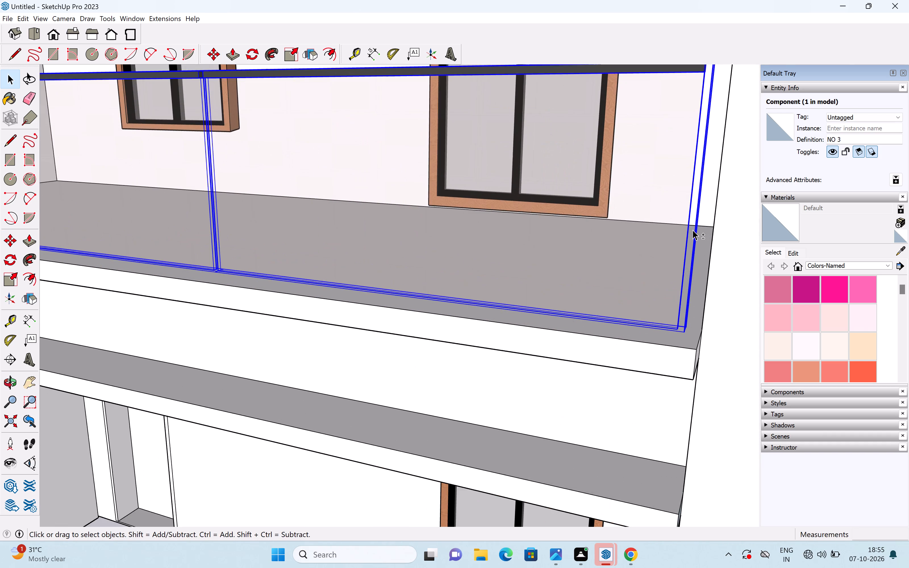
pyautogui.keyDown('shift'); pyautogui.moveTo(692, 230); pyautogui.dragTo(641, 239, button='middle'); pyautogui.keyUp('shift')
pyautogui.keyDown('shift'); pyautogui.scroll(1, 641, 239); pyautogui.keyUp('shift')
pyautogui.press('s')
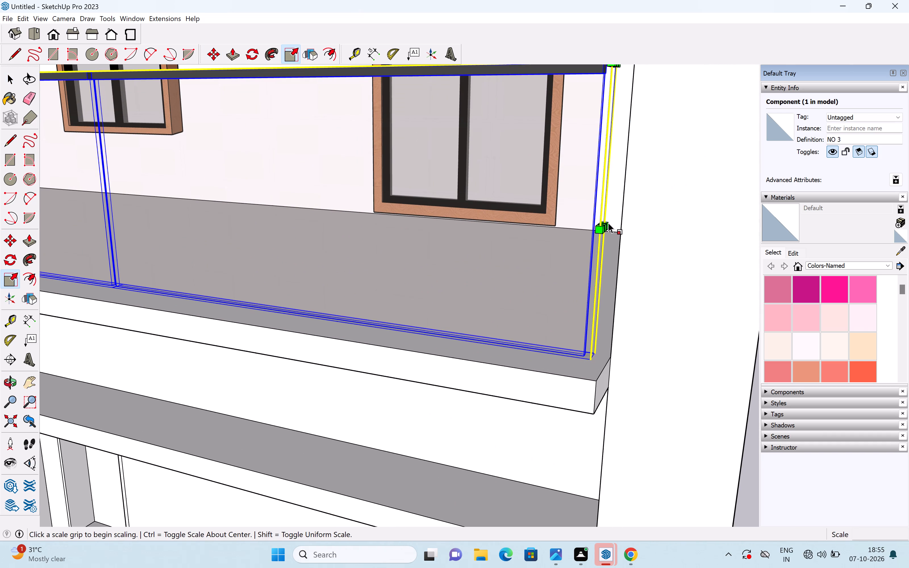
pyautogui.click(605, 228)
pyautogui.click(622, 236)
pyautogui.scroll(-6, 634, 243)
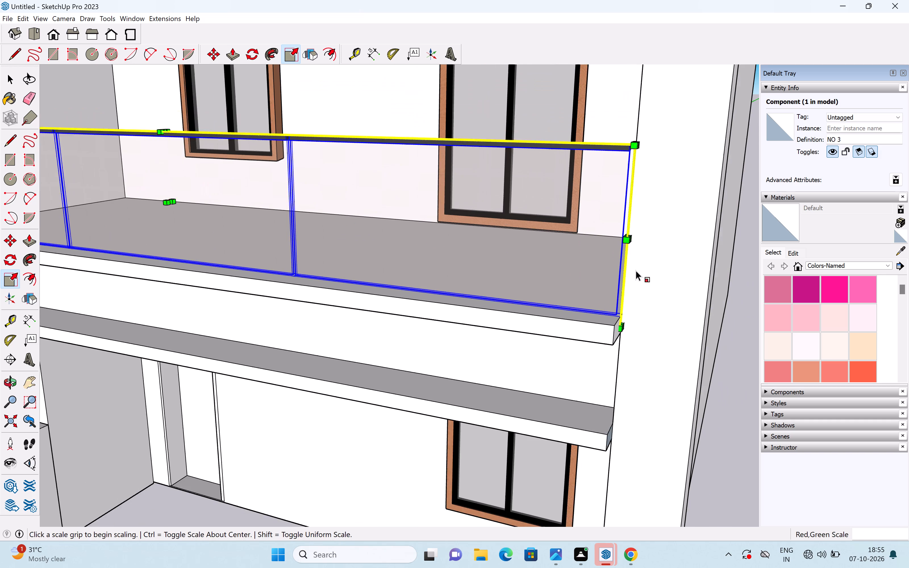
pyautogui.press('space')
pyautogui.scroll(-8, 641, 281)
pyautogui.click(723, 356)
# Examine how the glass railing sits on the balcony slab at the tower end and across the front elevation.
pyautogui.scroll(-4, 555, 287)
pyautogui.moveTo(392, 269); pyautogui.dragTo(723, 268, button='middle')
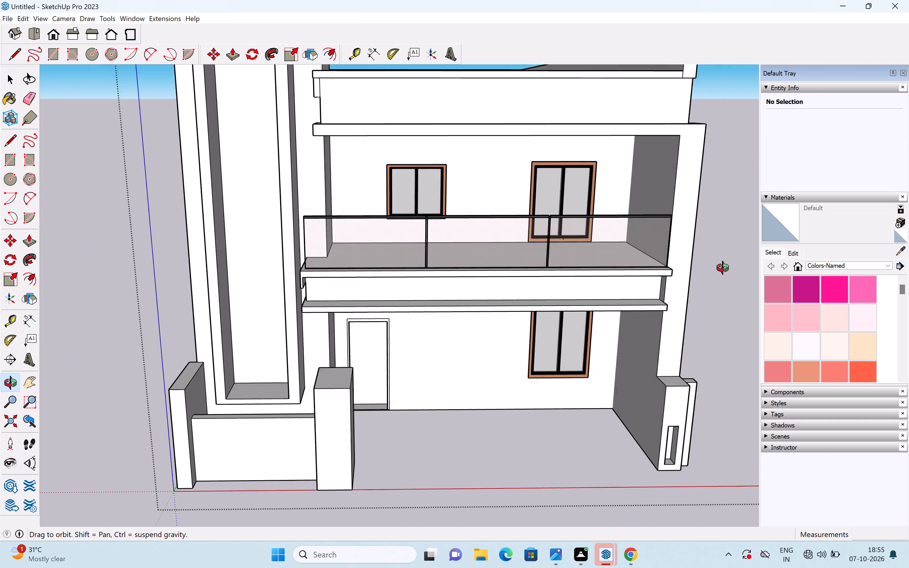
pyautogui.moveTo(723, 268); pyautogui.dragTo(760, 260, button='middle')
pyautogui.scroll(13, 469, 252)
pyautogui.moveTo(430, 263); pyautogui.dragTo(370, 261, button='middle')
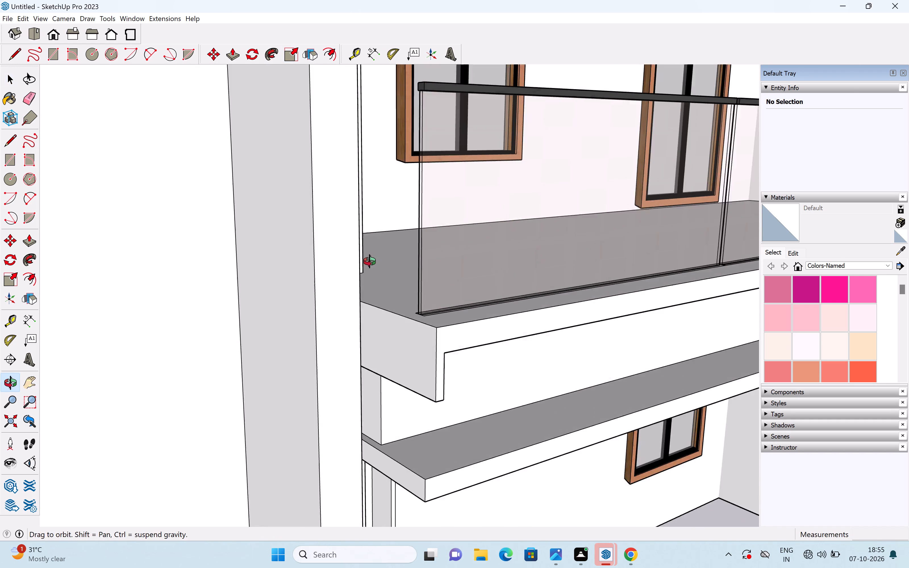
pyautogui.moveTo(370, 261); pyautogui.dragTo(369, 261, button='middle')
pyautogui.scroll(1, 369, 261)
pyautogui.scroll(-13, 410, 231)
pyautogui.scroll(-7, 463, 241)
pyautogui.moveTo(580, 248); pyautogui.dragTo(445, 254, button='middle')
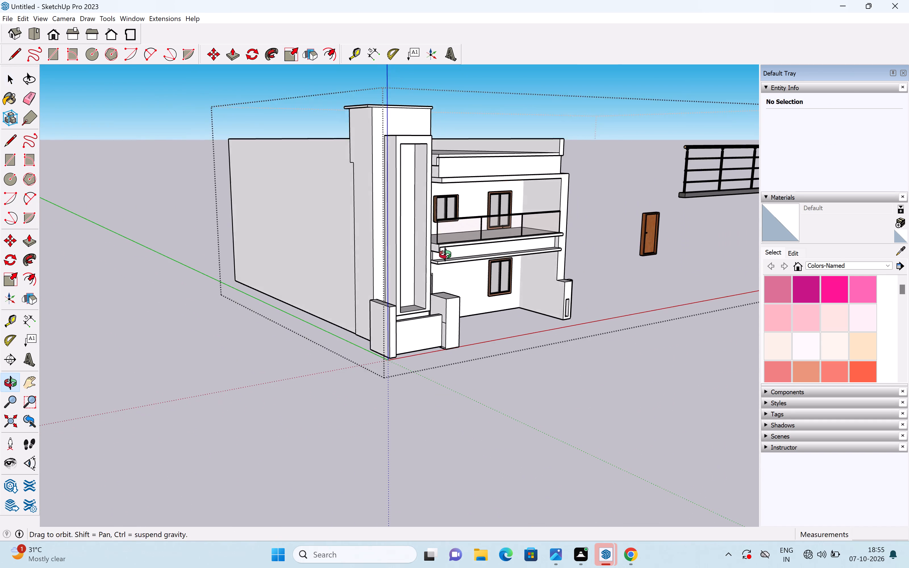
pyautogui.moveTo(445, 254); pyautogui.dragTo(397, 256, button='middle')
pyautogui.scroll(-5, 439, 241)
# Copy the glass railing about 26' 8 7/16" away, into the open space between the house and the black bar railing.
pyautogui.scroll(2, 398, 237)
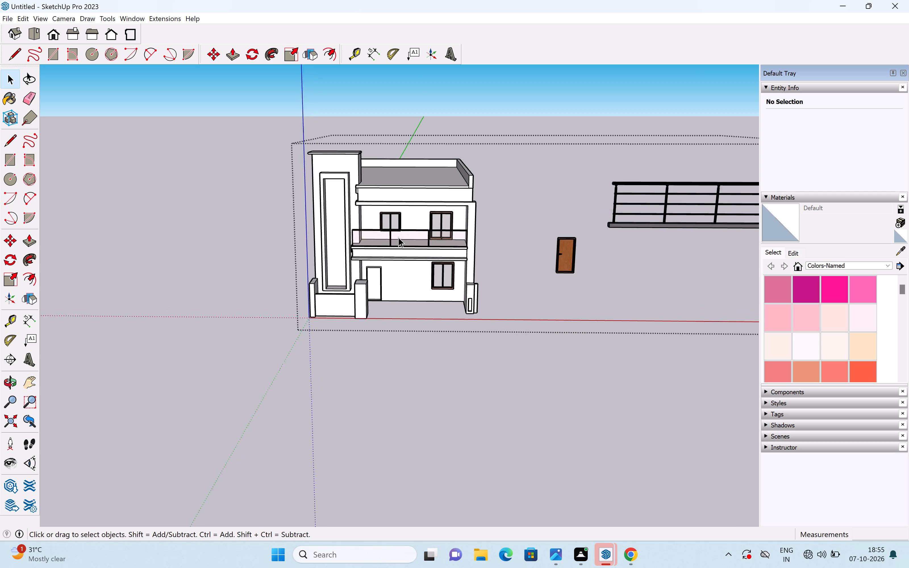
pyautogui.scroll(3, 398, 237)
pyautogui.click(387, 243)
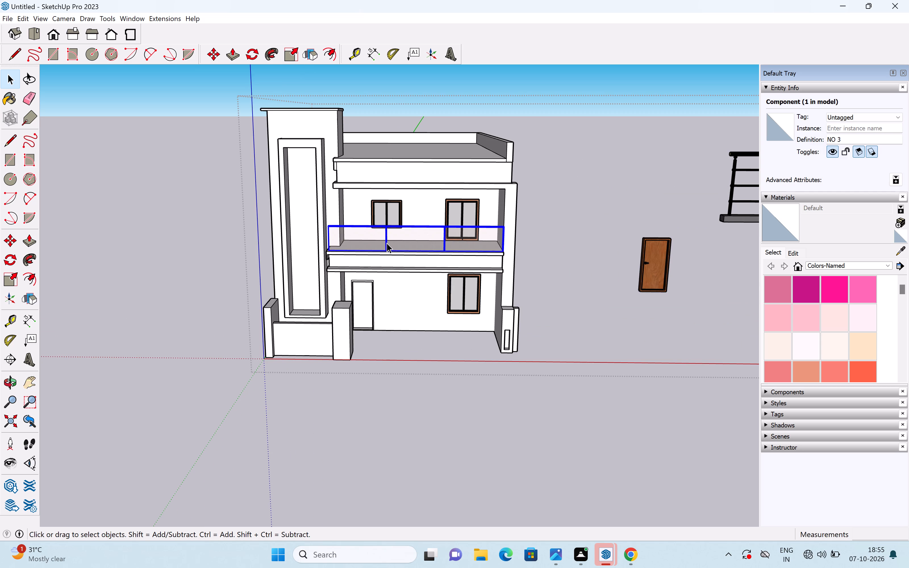
pyautogui.press('m')
pyautogui.moveTo(383, 242); pyautogui.dragTo(418, 235)
pyautogui.click(604, 193)
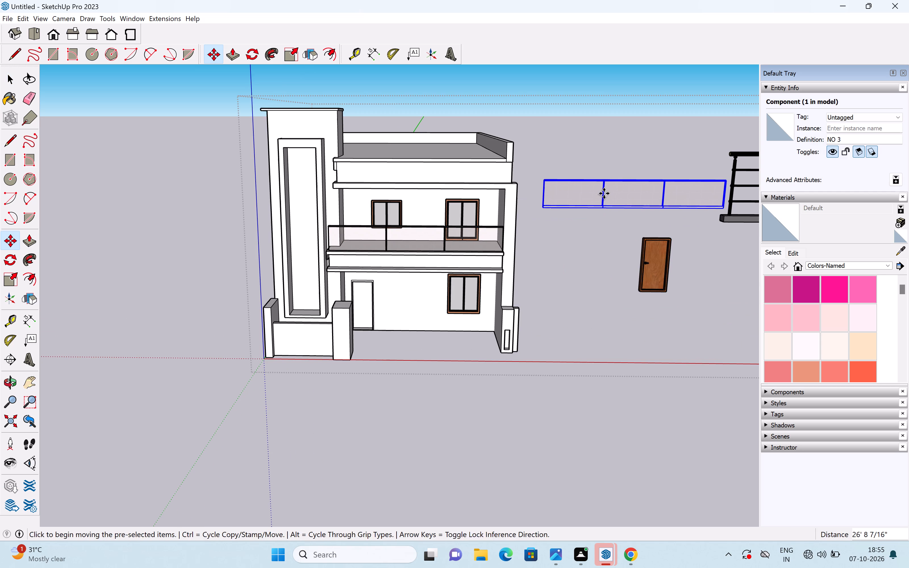
pyautogui.press('space')
pyautogui.scroll(-4, 604, 201)
pyautogui.moveTo(606, 204); pyautogui.dragTo(352, 266, button='middle')
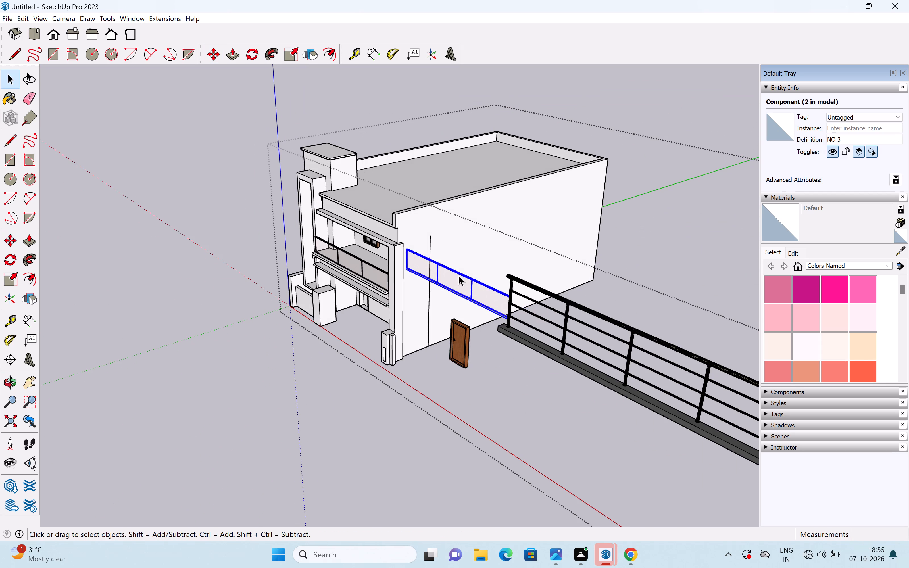
pyautogui.moveTo(497, 283); pyautogui.dragTo(788, 203, button='middle')
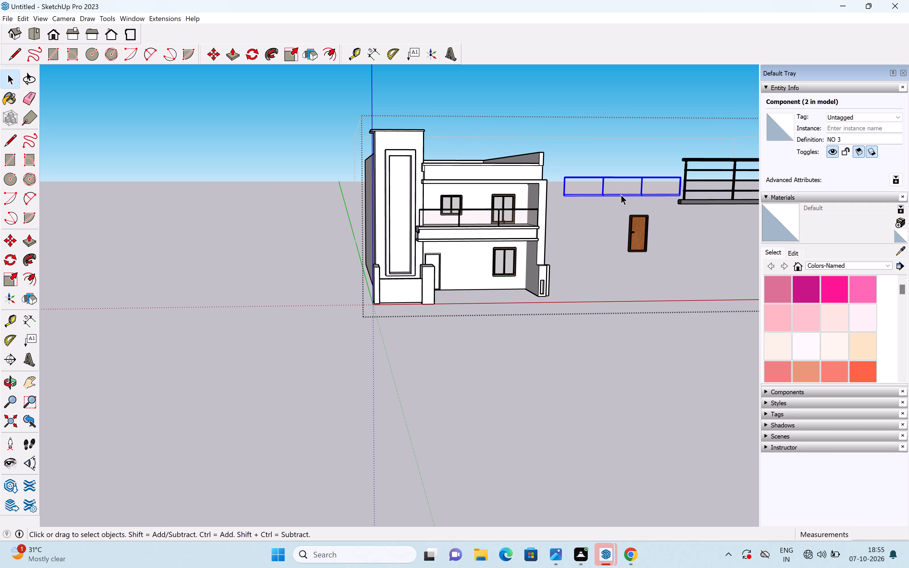
# Move the glass railing copy about 22' 5" down and away, into the open space below the spare door.
pyautogui.press('n')
pyautogui.press('m')
pyautogui.press('Return')
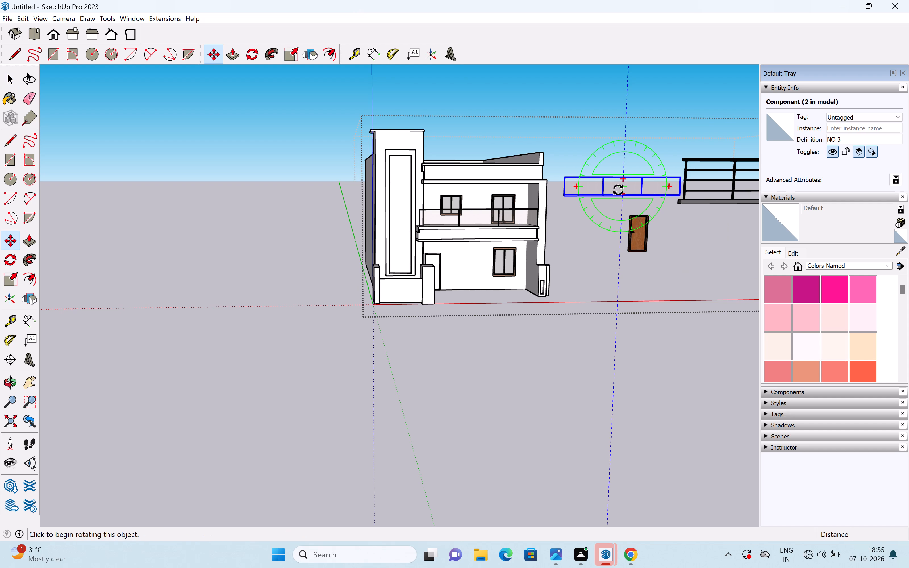
pyautogui.click(618, 189)
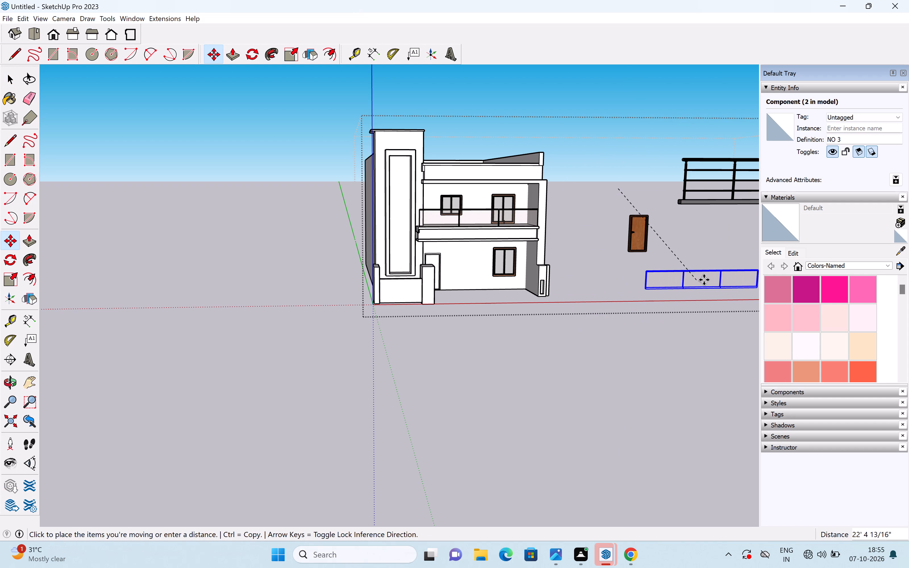
pyautogui.click(704, 280)
pyautogui.keyDown('shift'); pyautogui.moveTo(677, 277); pyautogui.dragTo(484, 261, button='middle'); pyautogui.keyUp('shift')
pyautogui.press('space')
pyautogui.scroll(2, 457, 279)
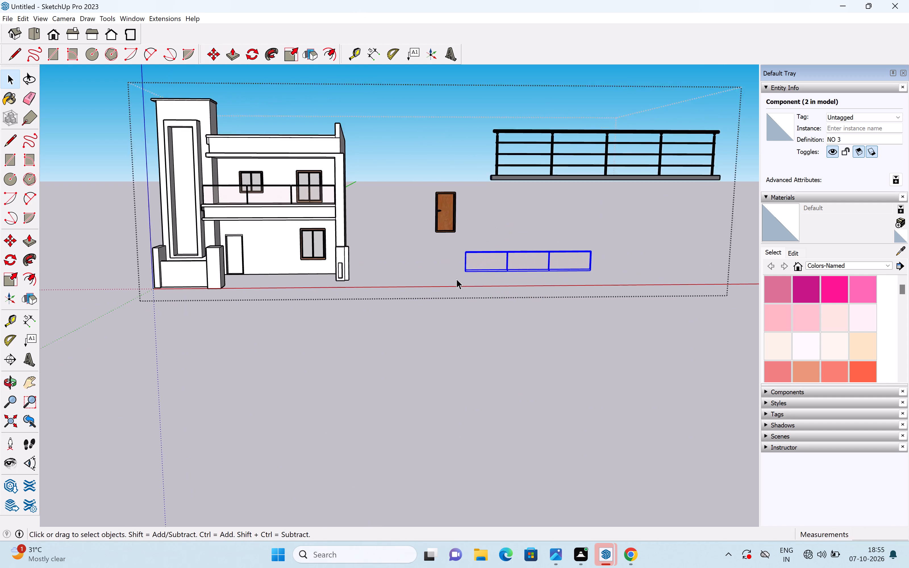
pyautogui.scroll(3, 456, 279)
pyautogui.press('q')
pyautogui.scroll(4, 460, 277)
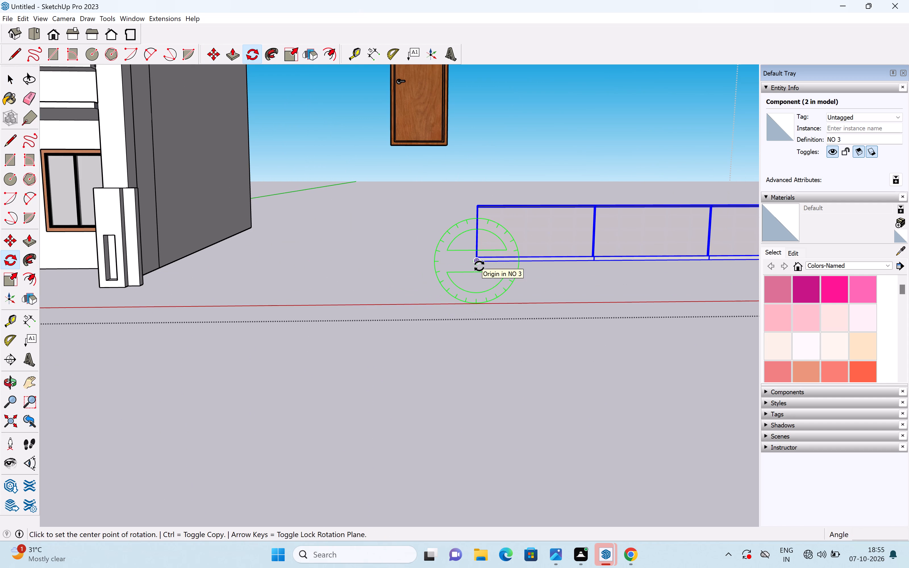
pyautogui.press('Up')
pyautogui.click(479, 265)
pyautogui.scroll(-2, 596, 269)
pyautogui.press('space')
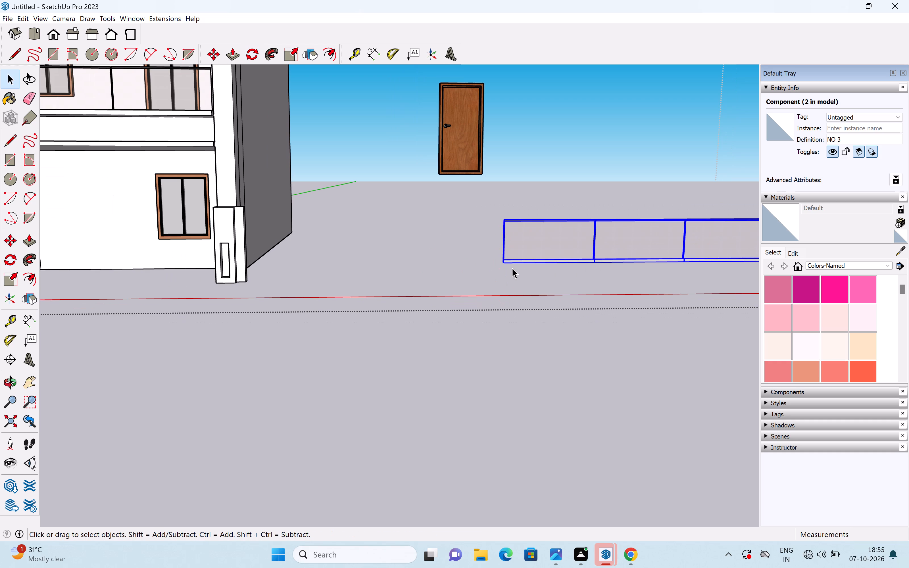
# Rotate the glass railing copy about the vertical axis at its house-side lower corner, turning it to run front to back.
pyautogui.press('q')
pyautogui.scroll(4, 510, 265)
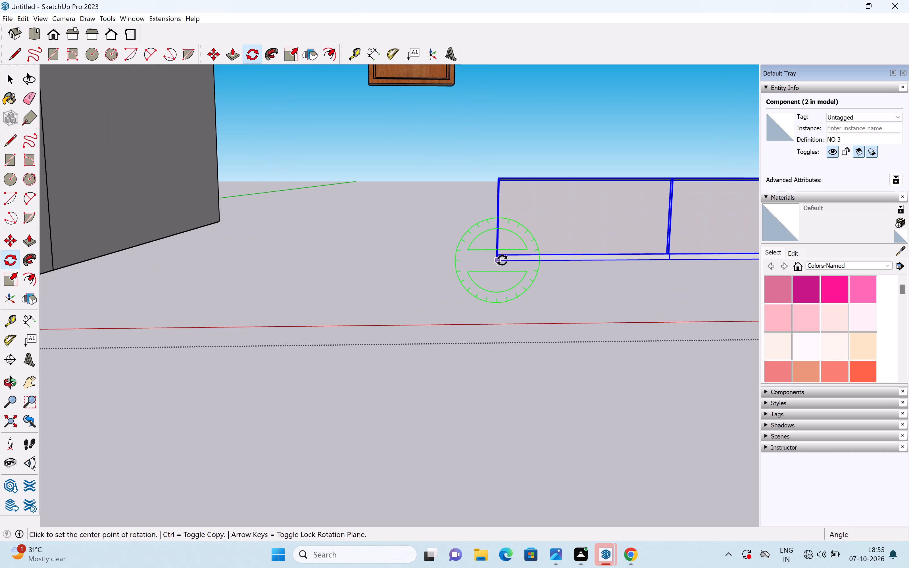
pyautogui.press('Up')
pyautogui.click(501, 259)
pyautogui.scroll(-7, 572, 253)
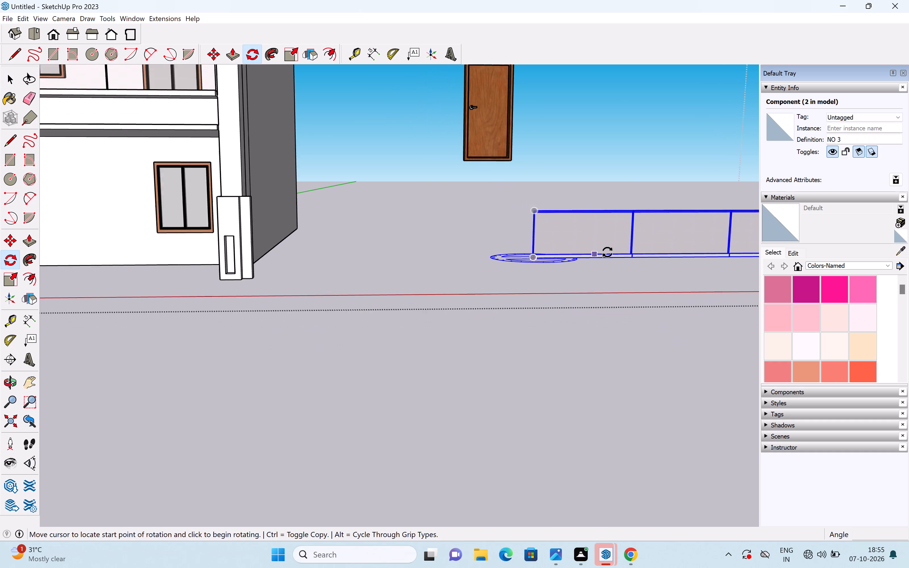
pyautogui.scroll(-2, 607, 252)
pyautogui.keyDown('shift'); pyautogui.moveTo(612, 250); pyautogui.dragTo(497, 249, button='middle'); pyautogui.keyUp('shift')
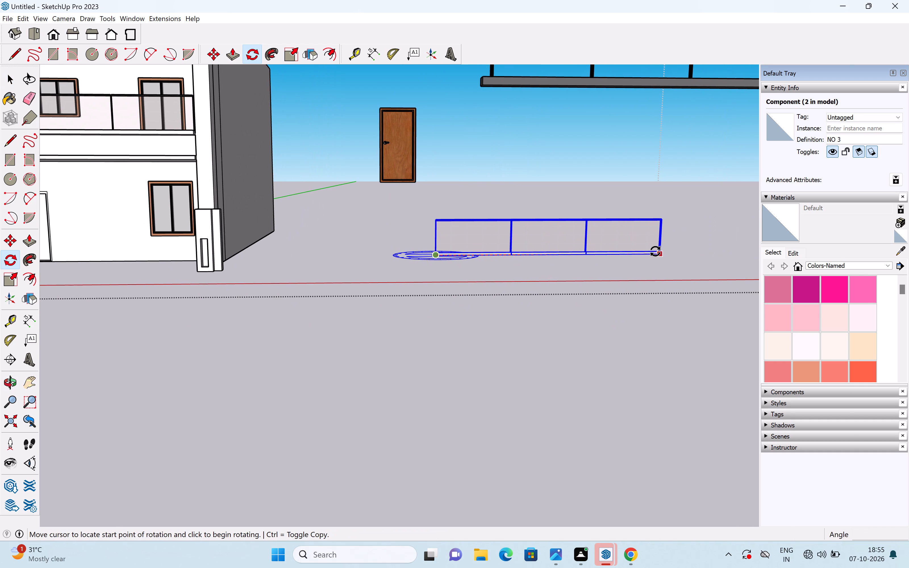
pyautogui.moveTo(655, 251); pyautogui.dragTo(656, 241)
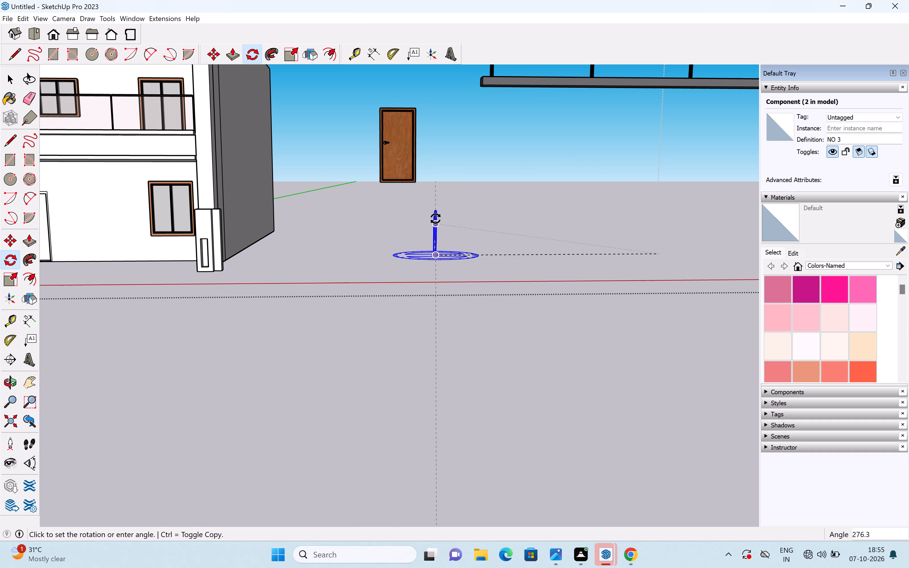
pyautogui.click(435, 219)
pyautogui.scroll(6, 439, 252)
pyautogui.press('space')
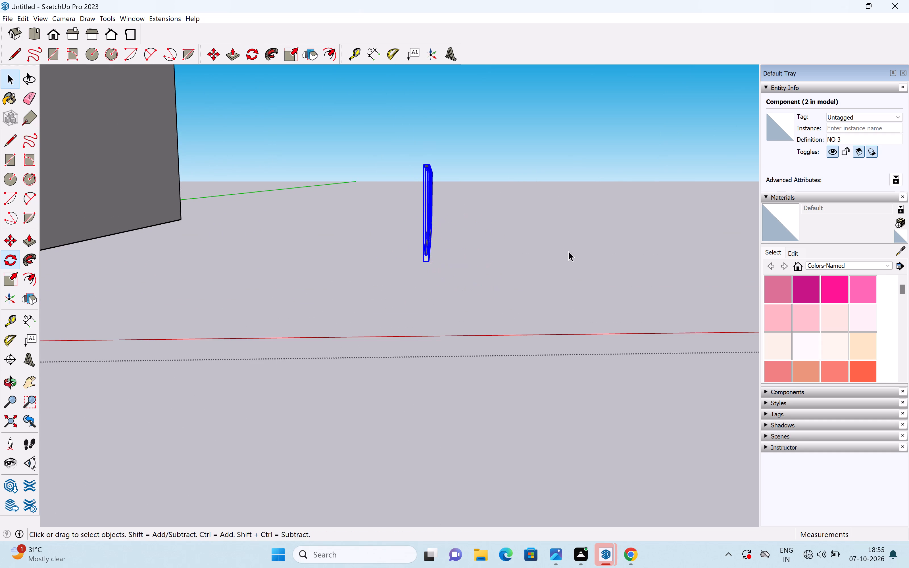
# Rotate the glass railing copy slightly about the vertical axis at its front lower corner to align it with the side wall.
pyautogui.moveTo(568, 251); pyautogui.dragTo(267, 257, button='middle')
pyautogui.scroll(1, 267, 257)
pyautogui.scroll(-11, 343, 236)
pyautogui.keyDown('shift'); pyautogui.moveTo(397, 237); pyautogui.dragTo(672, 316, button='middle'); pyautogui.keyUp('shift')
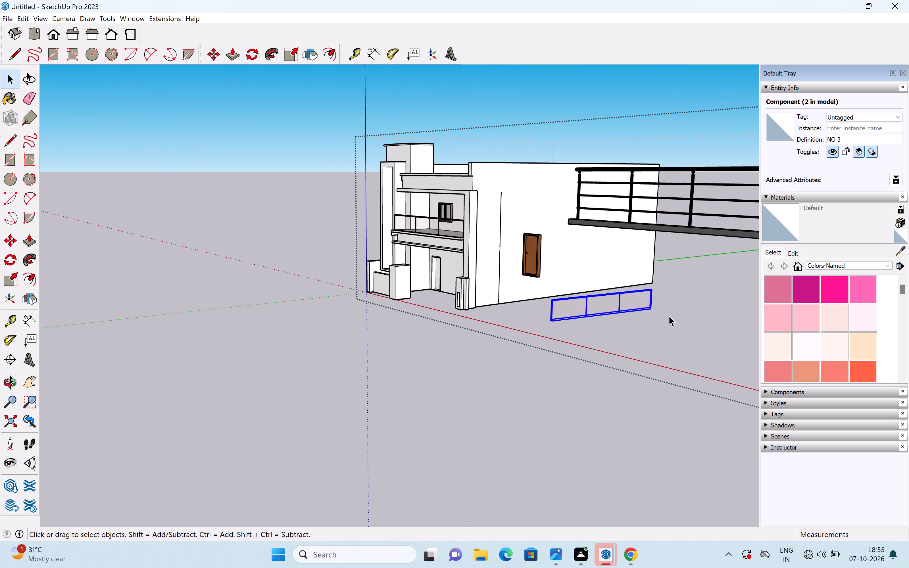
pyautogui.moveTo(666, 316); pyautogui.dragTo(512, 344, button='middle')
pyautogui.scroll(1, 514, 344)
pyautogui.scroll(5, 487, 356)
pyautogui.keyDown('shift'); pyautogui.moveTo(489, 356); pyautogui.dragTo(544, 321, button='middle'); pyautogui.keyUp('shift')
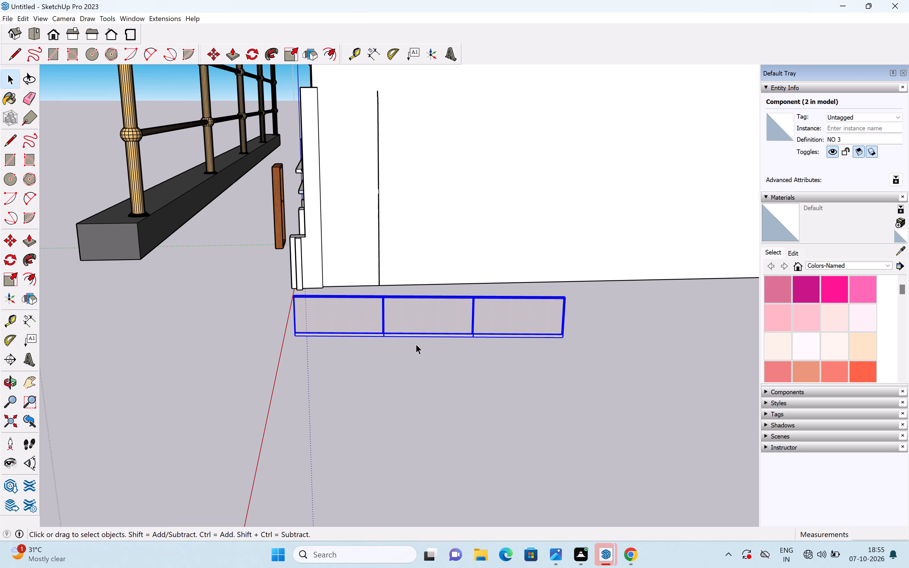
pyautogui.press('q')
pyautogui.keyDown('shift'); pyautogui.moveTo(408, 351); pyautogui.dragTo(600, 309, button='middle'); pyautogui.keyUp('shift')
pyautogui.click(485, 296)
pyautogui.scroll(-1, 561, 297)
pyautogui.moveTo(560, 295); pyautogui.dragTo(454, 292, button='middle')
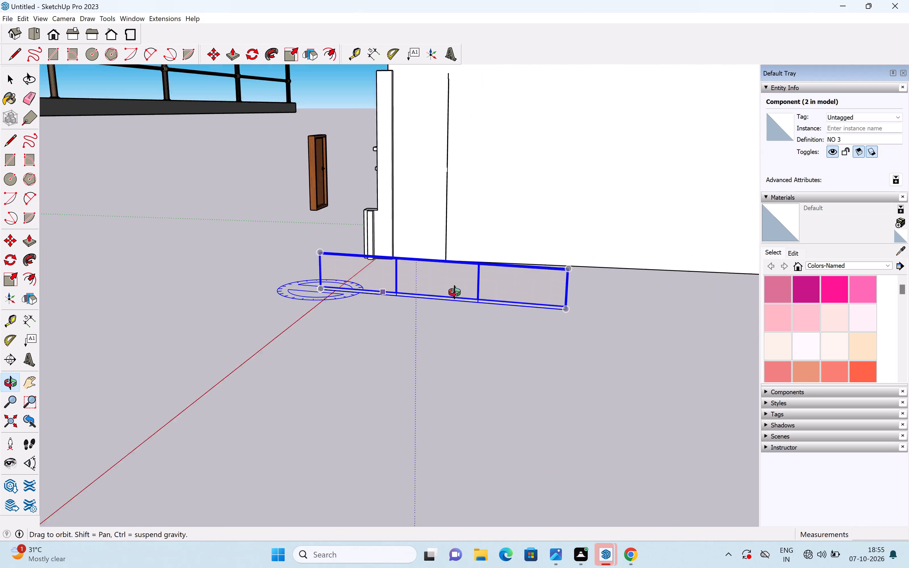
pyautogui.moveTo(454, 292); pyautogui.dragTo(454, 293, button='middle')
pyautogui.scroll(1, 454, 293)
pyautogui.click(580, 324)
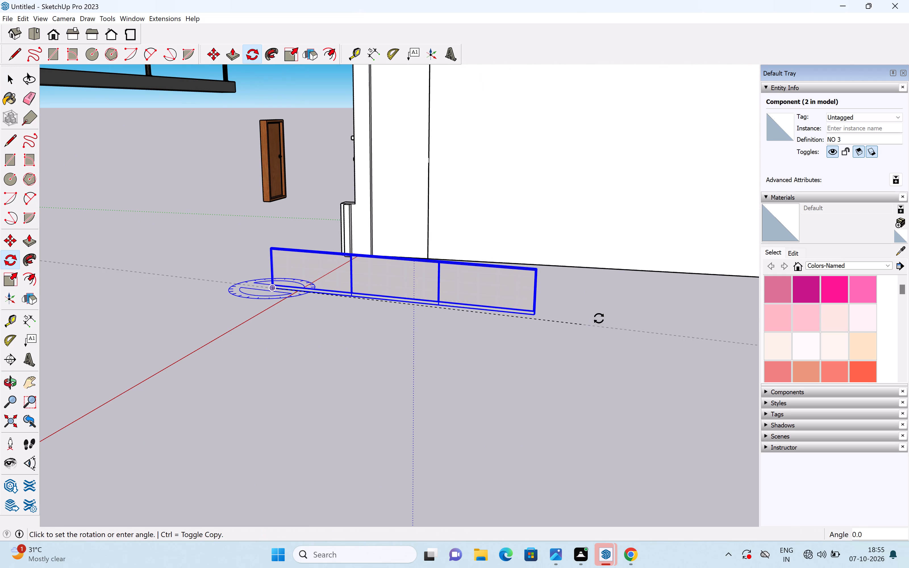
pyautogui.click(594, 324)
pyautogui.press('space')
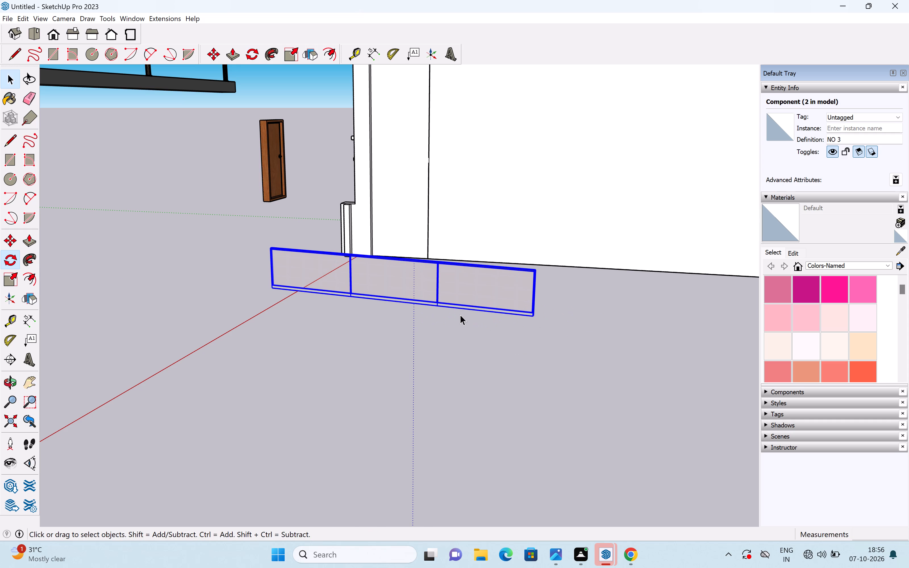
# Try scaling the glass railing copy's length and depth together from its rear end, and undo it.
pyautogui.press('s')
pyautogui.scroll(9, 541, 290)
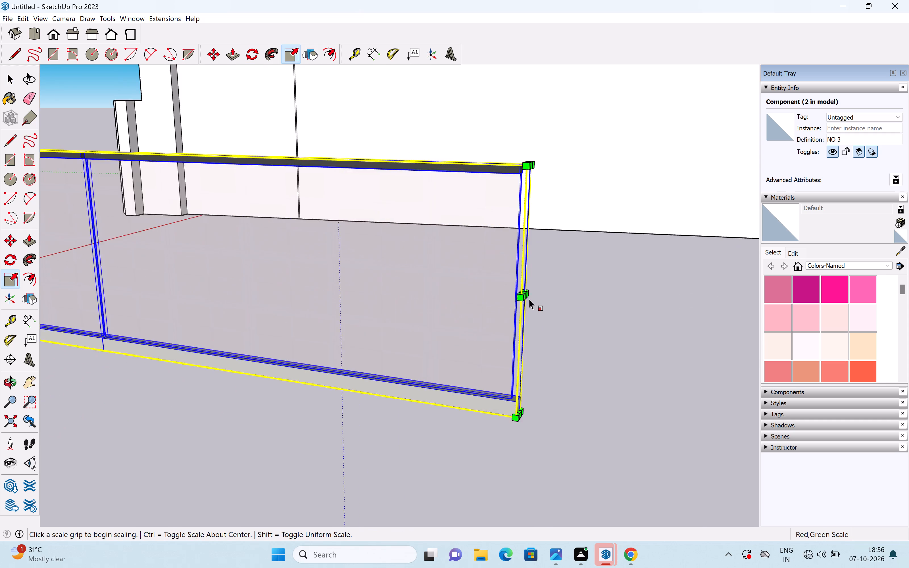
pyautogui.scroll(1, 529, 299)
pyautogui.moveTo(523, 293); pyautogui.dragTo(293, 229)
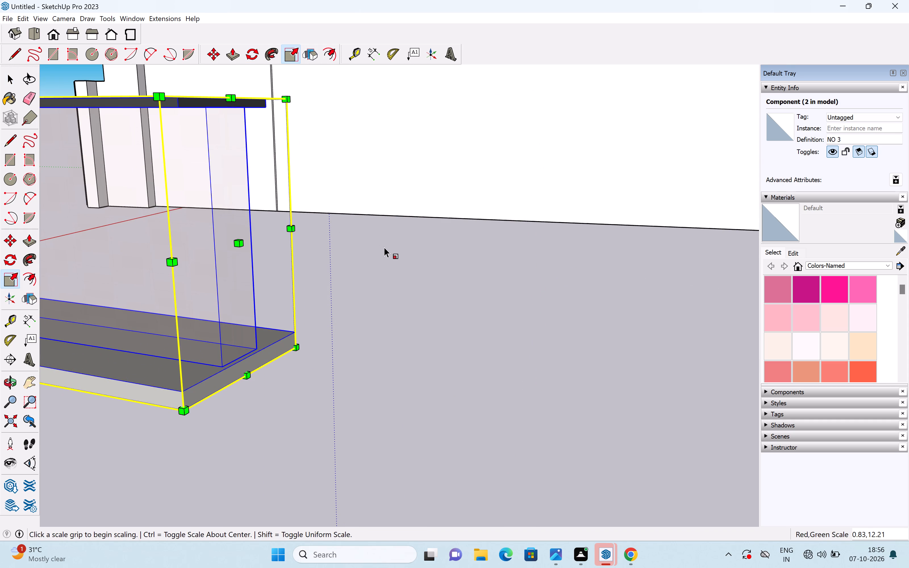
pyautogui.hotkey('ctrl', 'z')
# Shorten the glass railing copy along its length only, pulling its rear end toward the front.
pyautogui.scroll(-2, 493, 249)
pyautogui.scroll(2, 521, 258)
pyautogui.scroll(-10, 528, 260)
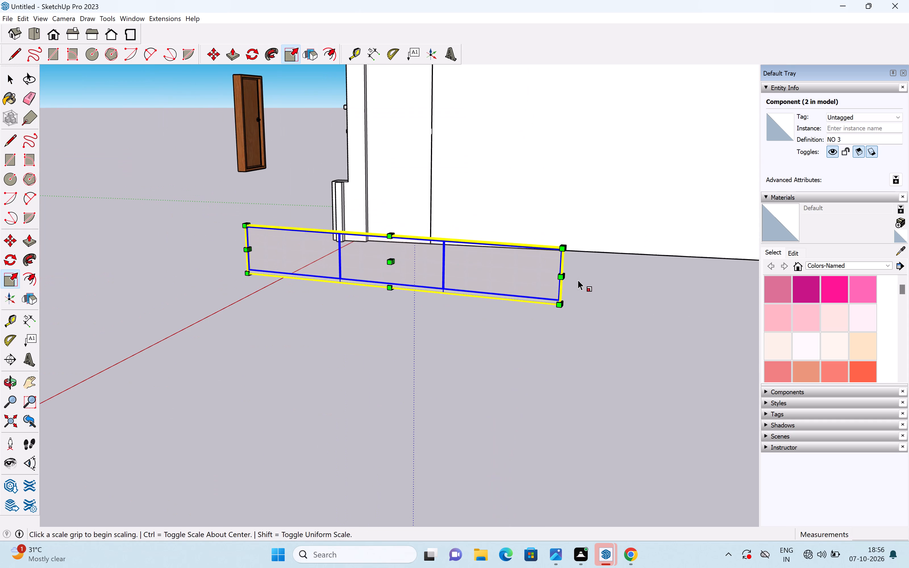
pyautogui.keyDown('shift'); pyautogui.moveTo(591, 285); pyautogui.dragTo(651, 296, button='middle'); pyautogui.keyUp('shift')
pyautogui.scroll(7, 625, 291)
pyautogui.moveTo(622, 285); pyautogui.dragTo(488, 307, button='middle')
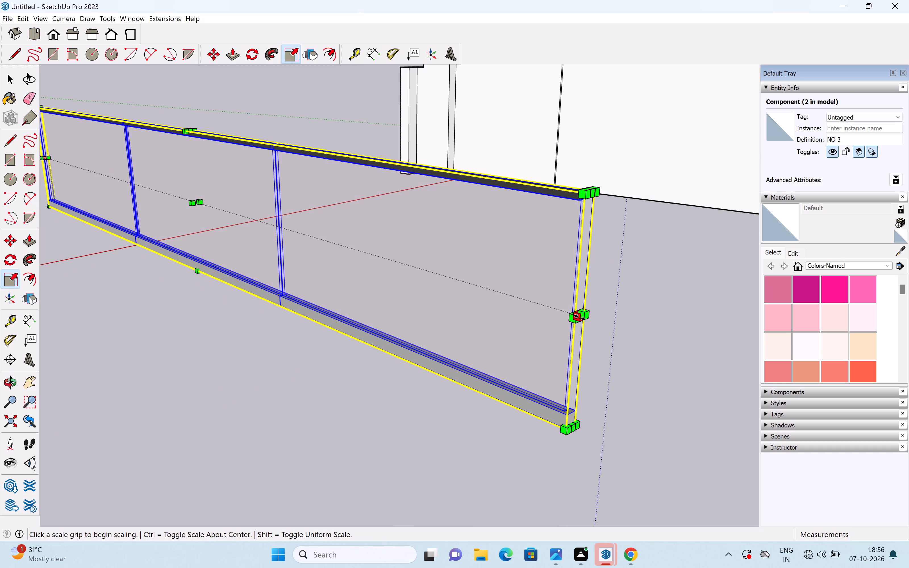
pyautogui.scroll(6, 579, 316)
pyautogui.scroll(-5, 573, 316)
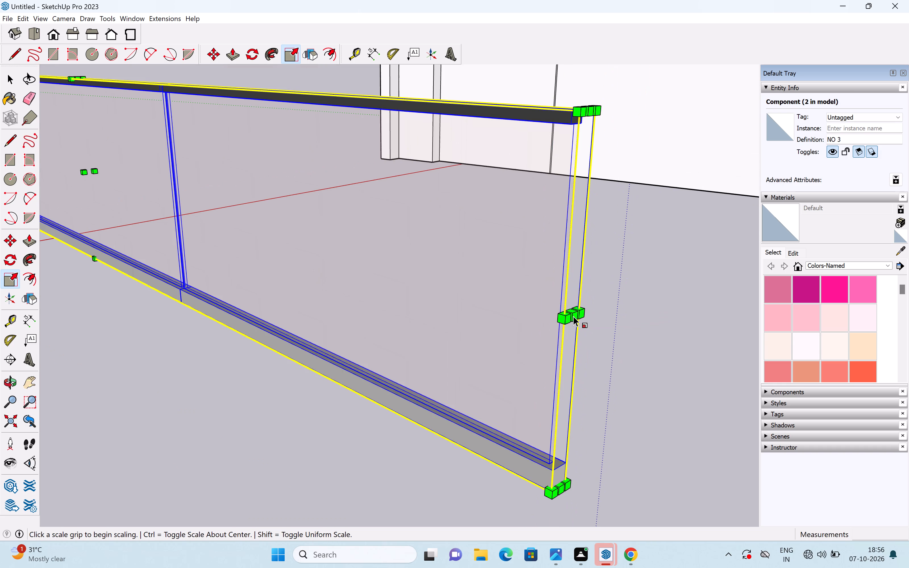
pyautogui.moveTo(573, 315); pyautogui.dragTo(314, 214)
pyautogui.scroll(-8, 380, 205)
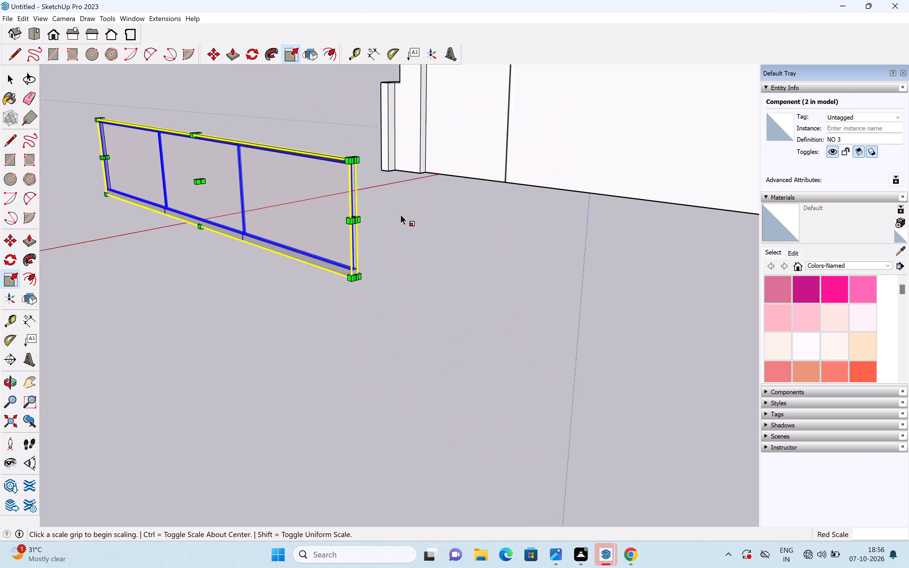
pyautogui.scroll(1, 433, 215)
pyautogui.keyDown('shift'); pyautogui.scroll(-1, 434, 215); pyautogui.keyUp('shift')
# Scale the glass railing copy's length down two more times from its rear end, to roughly half each time.
pyautogui.keyDown('shift'); pyautogui.moveTo(436, 215); pyautogui.dragTo(624, 301, button='middle'); pyautogui.keyUp('shift')
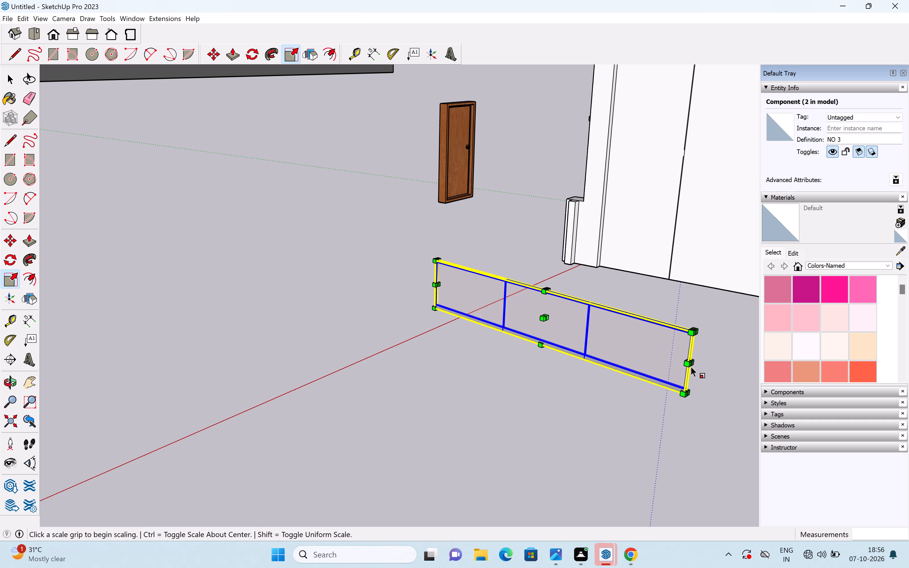
pyautogui.scroll(7, 692, 366)
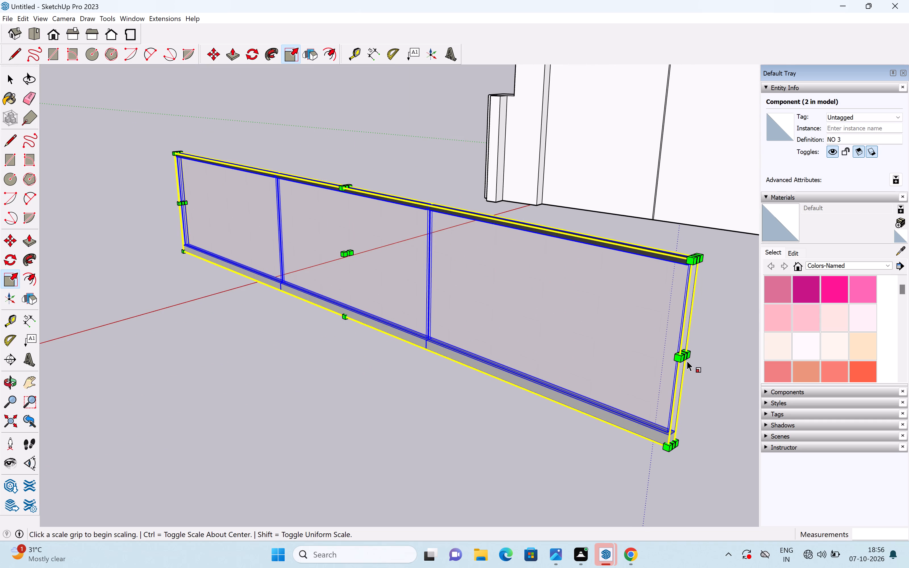
pyautogui.moveTo(685, 358); pyautogui.dragTo(349, 237)
pyautogui.scroll(-6, 437, 260)
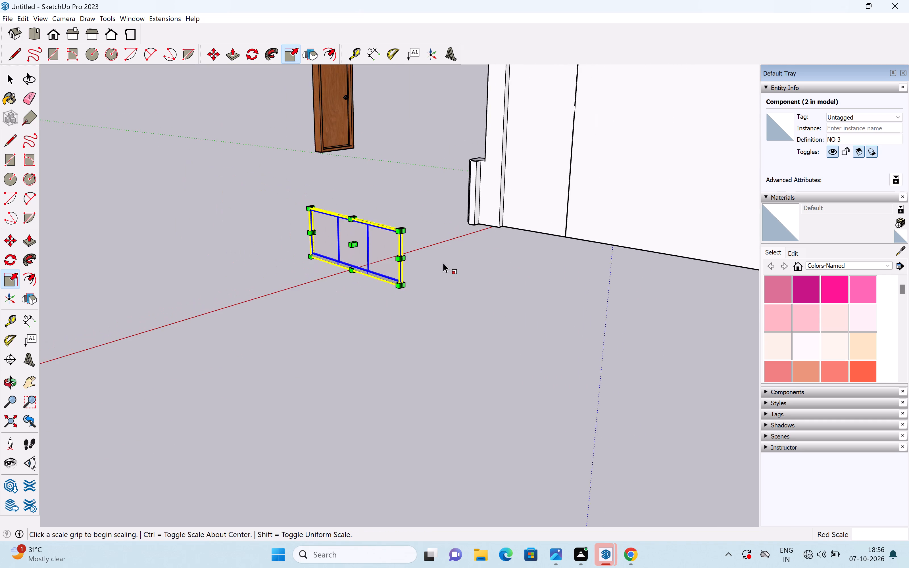
pyautogui.keyDown('shift'); pyautogui.moveTo(445, 262); pyautogui.dragTo(581, 341, button='middle'); pyautogui.keyUp('shift')
pyautogui.scroll(5, 547, 337)
pyautogui.scroll(6, 635, 385)
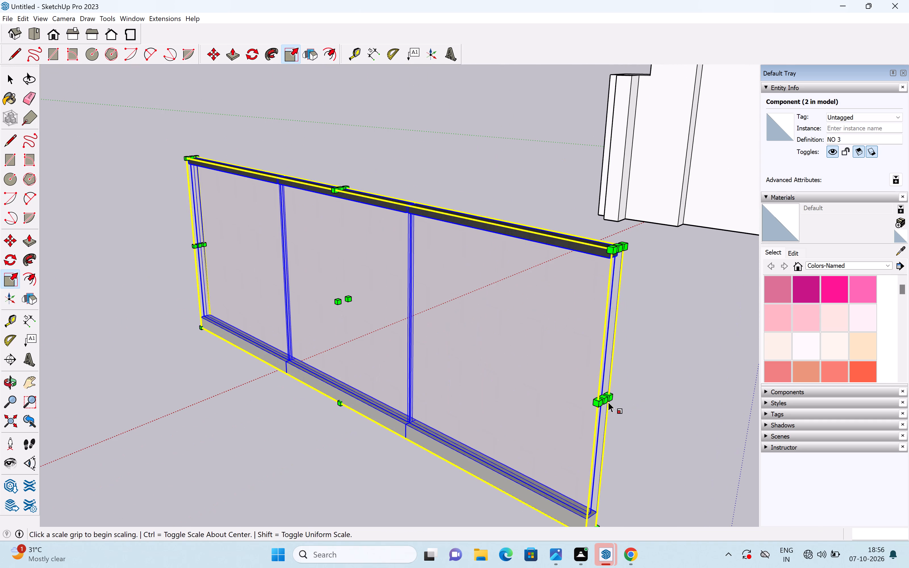
pyautogui.moveTo(605, 399); pyautogui.dragTo(345, 234)
pyautogui.scroll(-3, 446, 243)
pyautogui.scroll(1, 450, 245)
pyautogui.scroll(-3, 451, 246)
# Scale the glass railing copy's length down again from its rear end, leaving a narrow three-bay side panel.
pyautogui.keyDown('shift'); pyautogui.moveTo(459, 249); pyautogui.dragTo(598, 300, button='middle'); pyautogui.keyUp('shift')
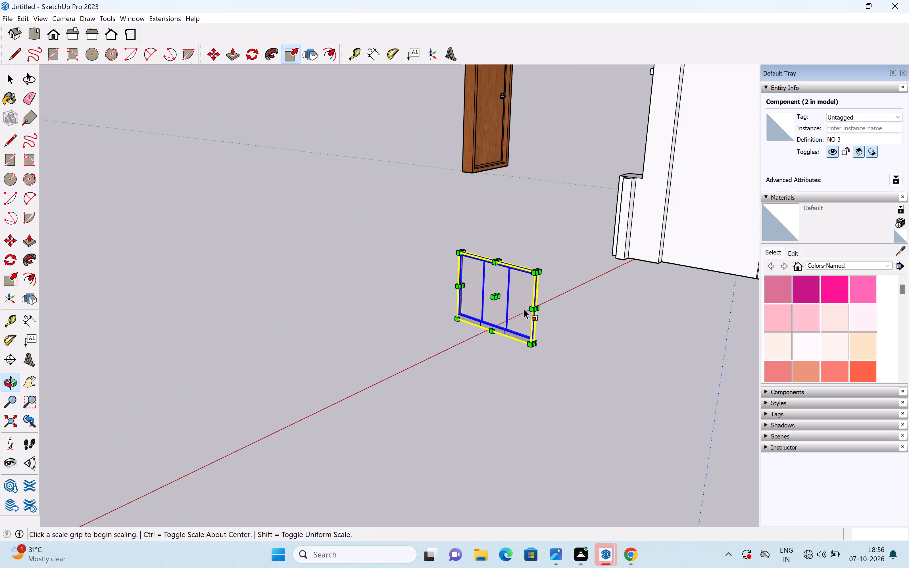
pyautogui.scroll(6, 521, 308)
pyautogui.scroll(4, 547, 316)
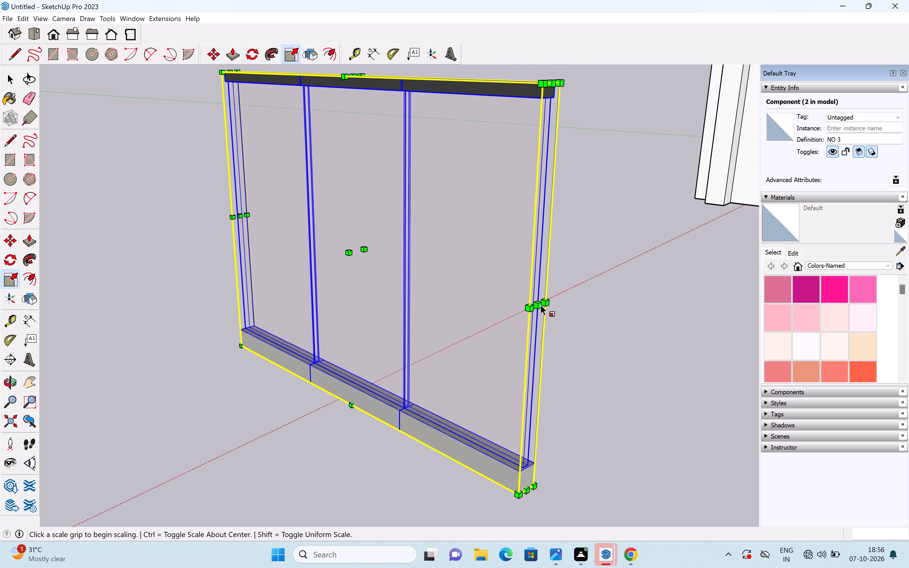
pyautogui.moveTo(537, 304); pyautogui.dragTo(386, 213)
pyautogui.scroll(-5, 428, 208)
pyautogui.moveTo(437, 215); pyautogui.dragTo(725, 275, button='middle')
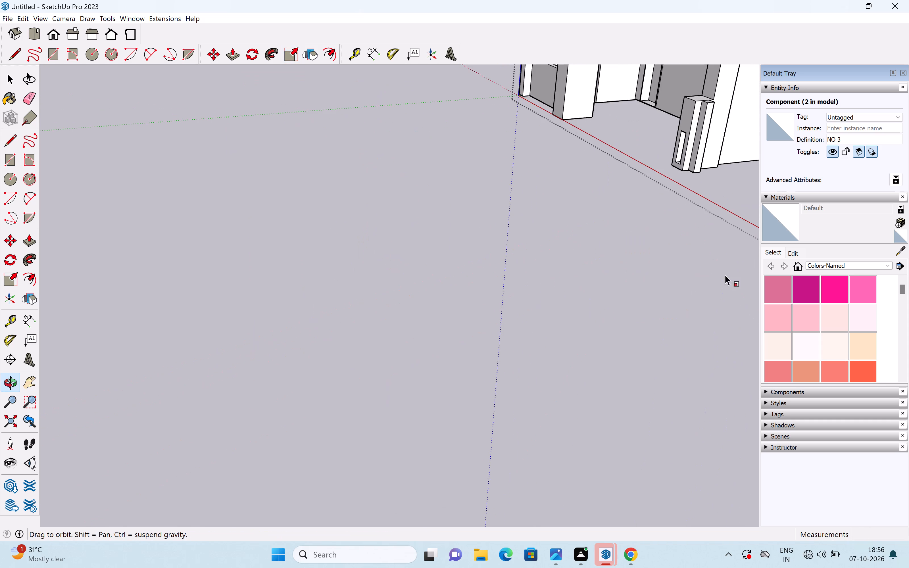
pyautogui.moveTo(725, 275); pyautogui.dragTo(726, 275, button='middle')
pyautogui.scroll(-10, 542, 224)
pyautogui.keyDown('shift'); pyautogui.moveTo(496, 256); pyautogui.dragTo(432, 276, button='middle'); pyautogui.keyUp('shift')
pyautogui.scroll(1, 593, 262)
pyautogui.moveTo(599, 263); pyautogui.dragTo(684, 272, button='middle')
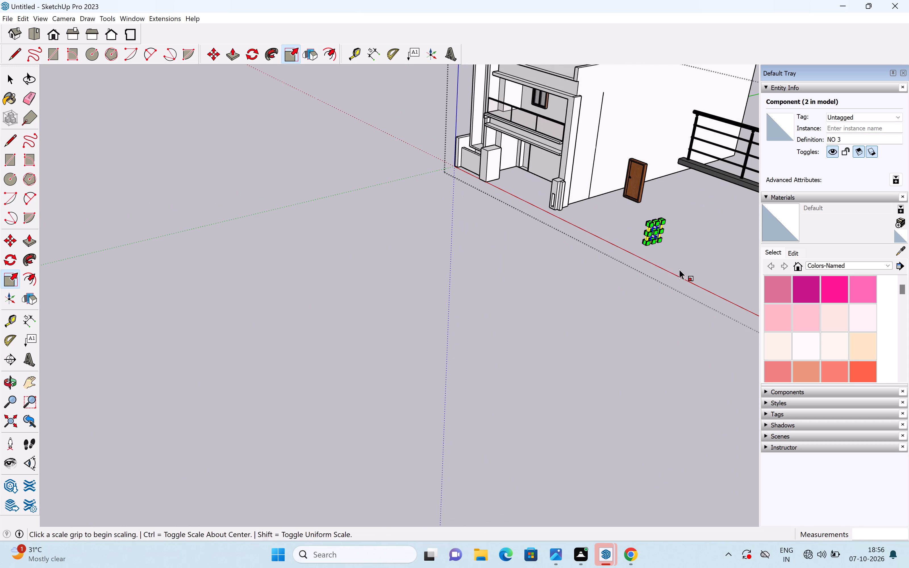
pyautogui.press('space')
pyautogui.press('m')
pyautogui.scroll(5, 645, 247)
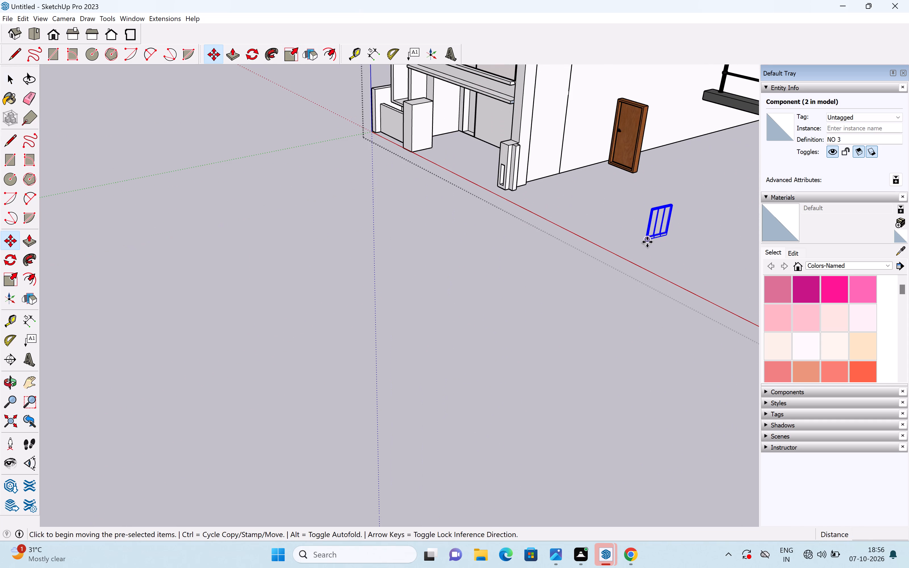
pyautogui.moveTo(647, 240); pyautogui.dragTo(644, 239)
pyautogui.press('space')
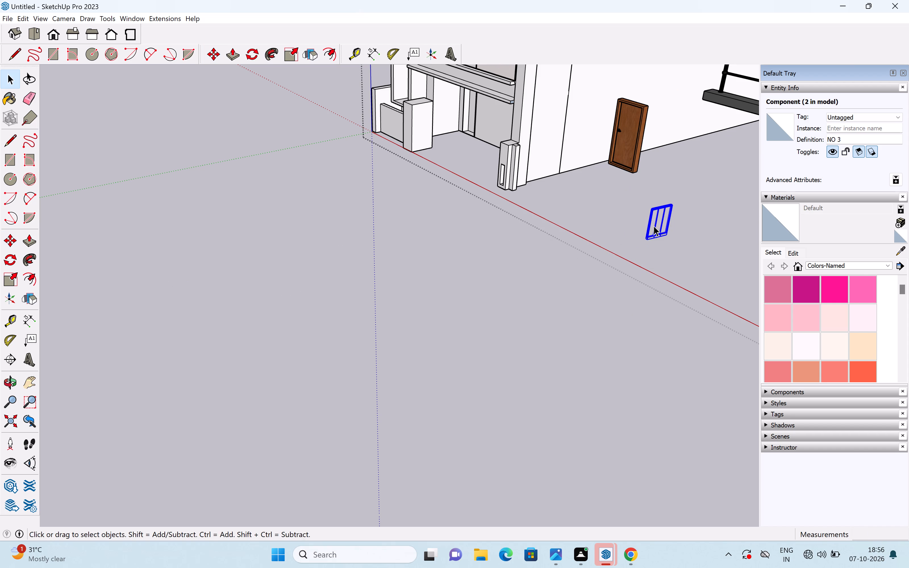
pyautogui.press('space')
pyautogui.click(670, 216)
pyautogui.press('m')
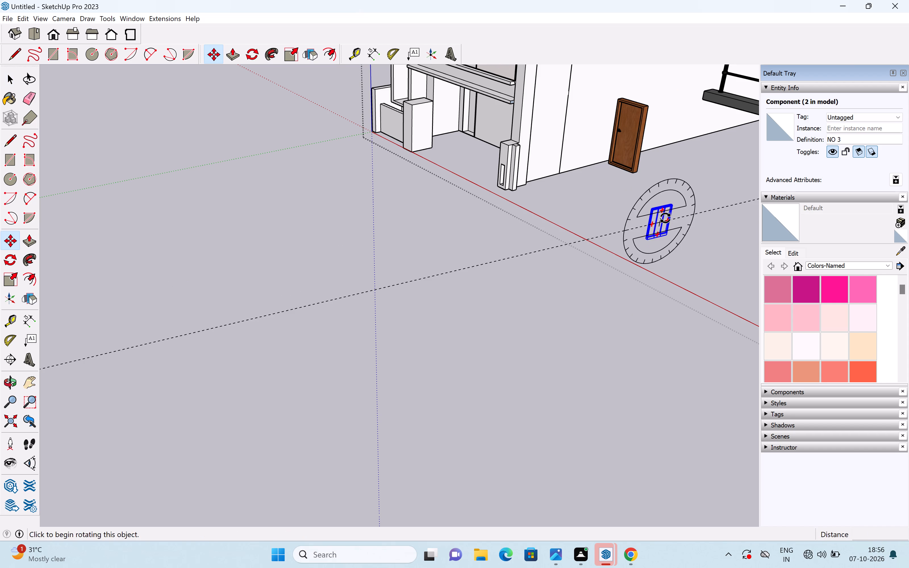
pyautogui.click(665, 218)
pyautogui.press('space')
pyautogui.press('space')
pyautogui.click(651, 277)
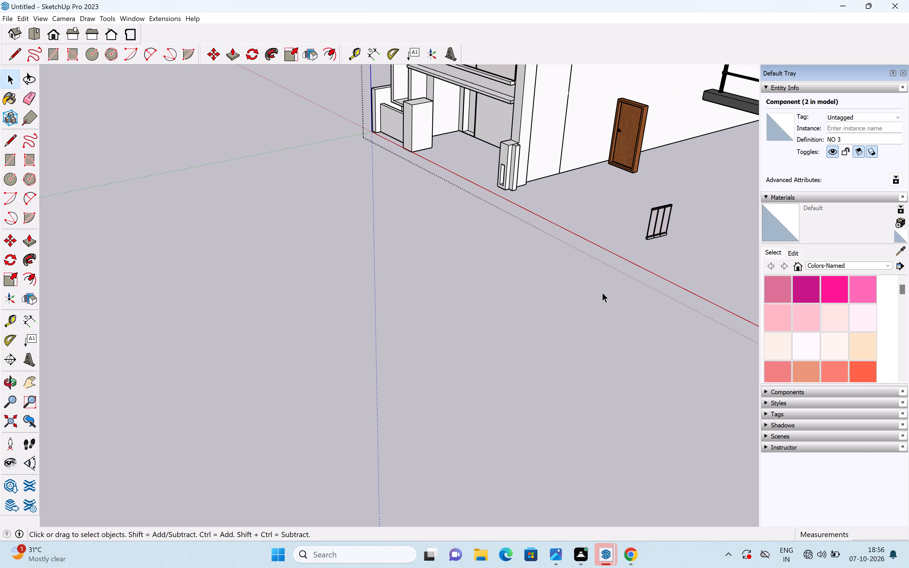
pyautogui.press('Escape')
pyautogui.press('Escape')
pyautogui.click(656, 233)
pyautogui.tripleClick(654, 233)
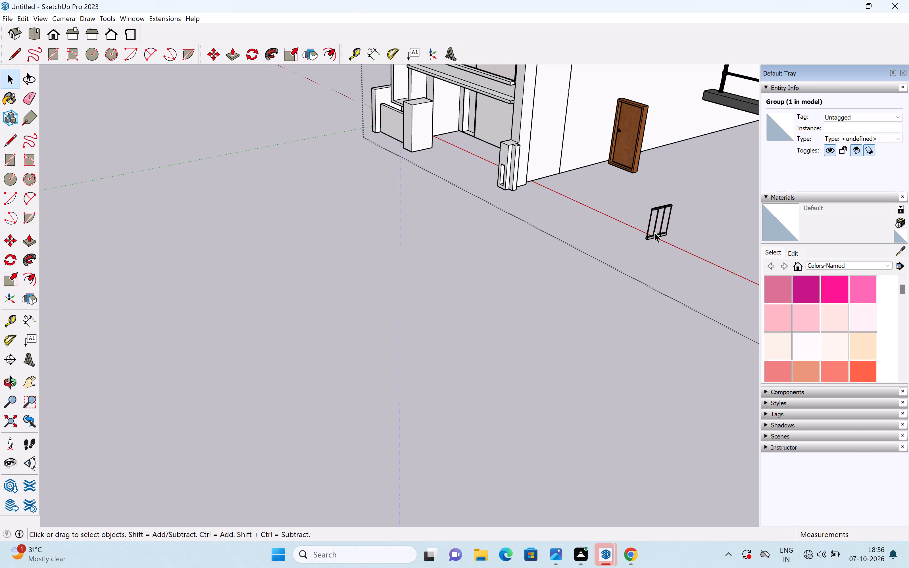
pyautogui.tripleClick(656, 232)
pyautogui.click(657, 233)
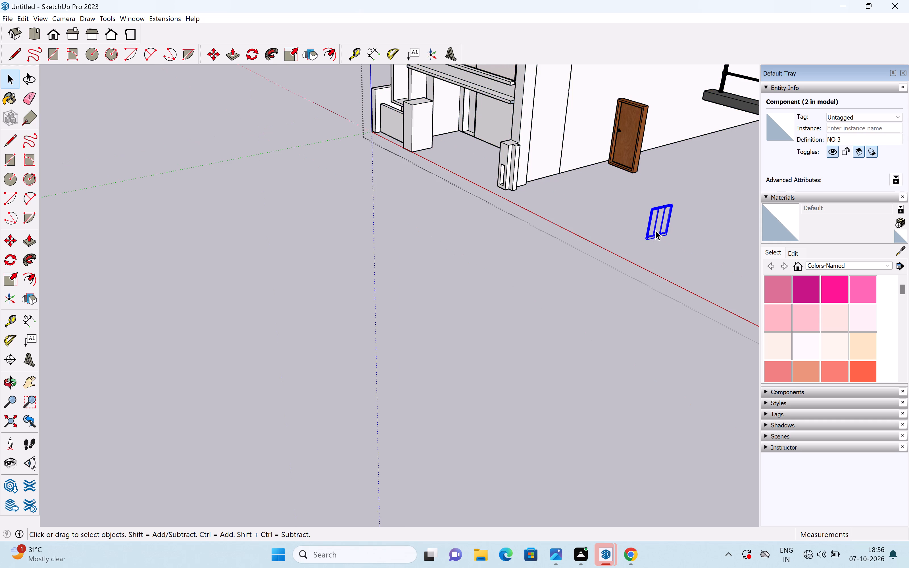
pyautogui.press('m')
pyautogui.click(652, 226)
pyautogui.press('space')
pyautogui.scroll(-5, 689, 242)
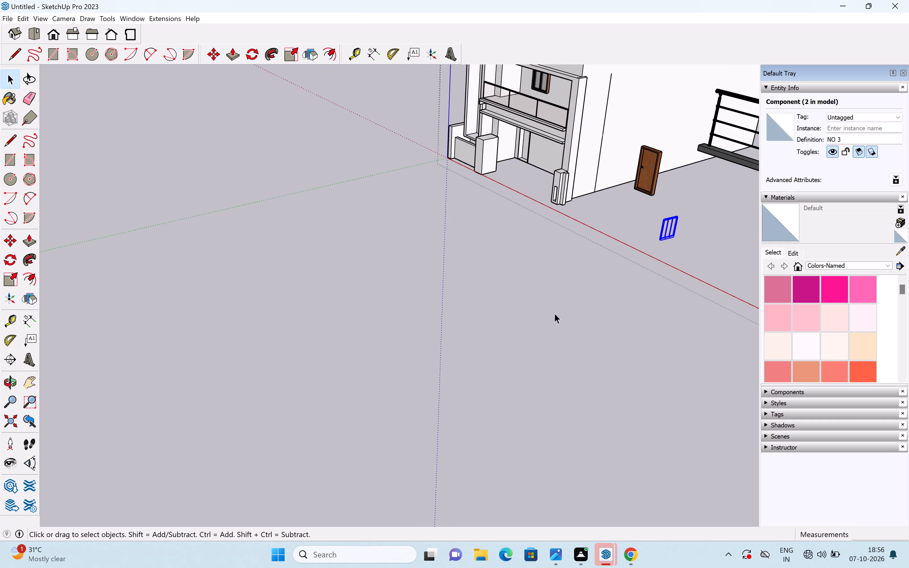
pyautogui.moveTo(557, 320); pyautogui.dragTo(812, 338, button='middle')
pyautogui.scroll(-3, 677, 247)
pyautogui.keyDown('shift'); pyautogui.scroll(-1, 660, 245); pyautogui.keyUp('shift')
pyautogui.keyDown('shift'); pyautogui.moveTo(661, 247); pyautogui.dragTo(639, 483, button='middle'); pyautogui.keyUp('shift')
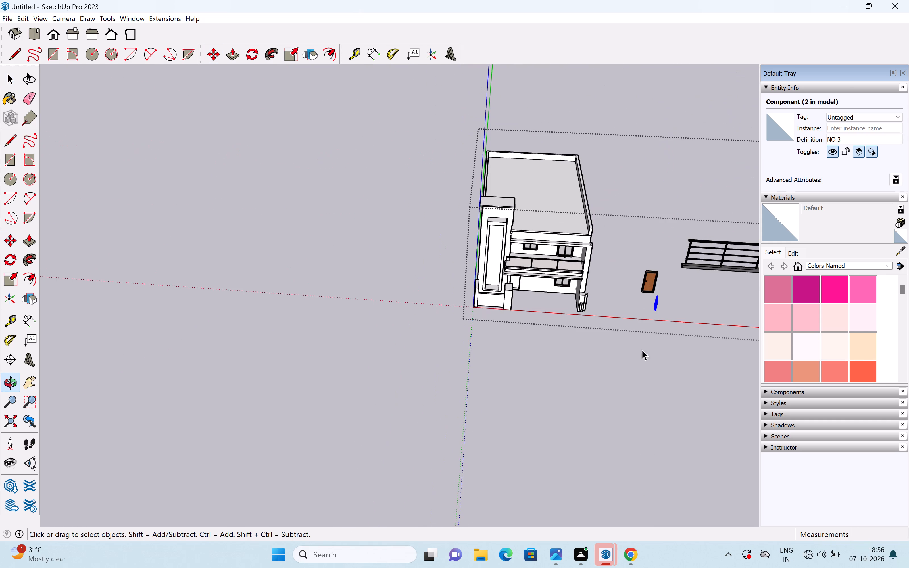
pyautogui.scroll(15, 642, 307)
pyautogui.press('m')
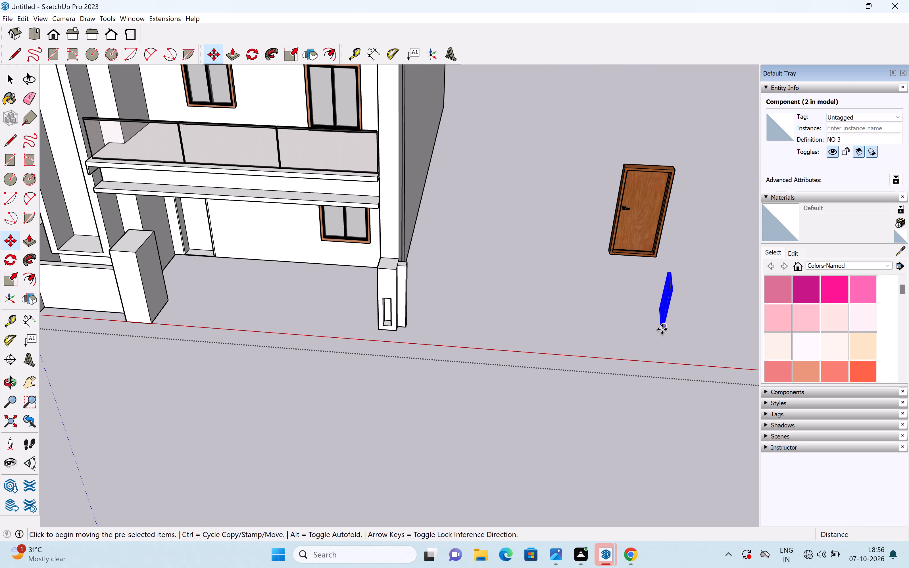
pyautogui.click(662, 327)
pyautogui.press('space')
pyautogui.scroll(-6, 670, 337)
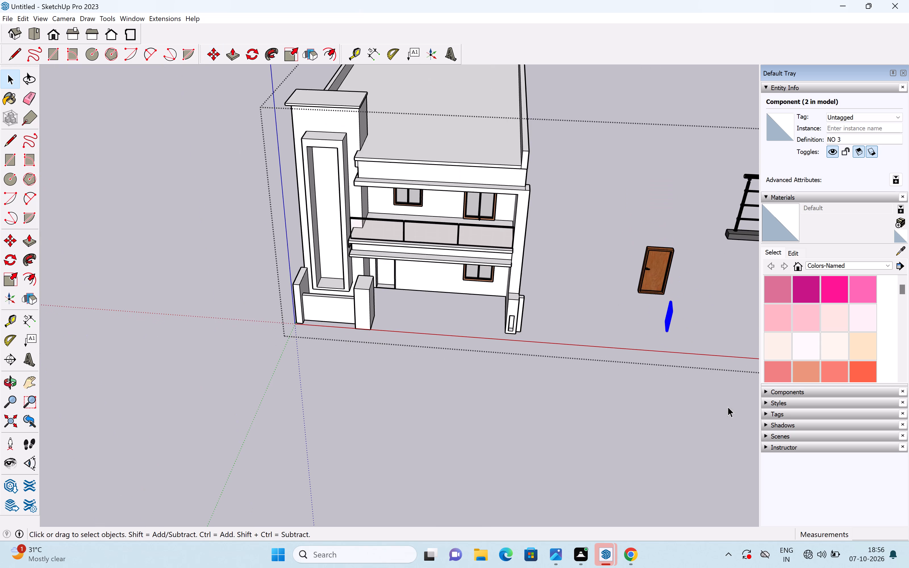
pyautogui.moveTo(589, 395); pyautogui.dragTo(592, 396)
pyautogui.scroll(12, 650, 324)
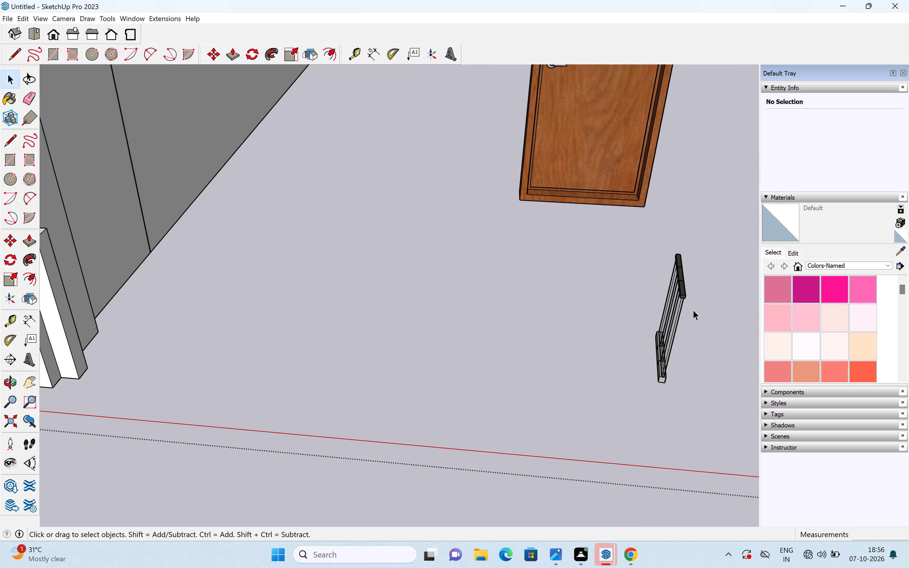
# Move the shortened side railing panel by its bottom front corner to the end of the balcony's front glass railing beside the tower.
pyautogui.click(676, 317)
pyautogui.press('m')
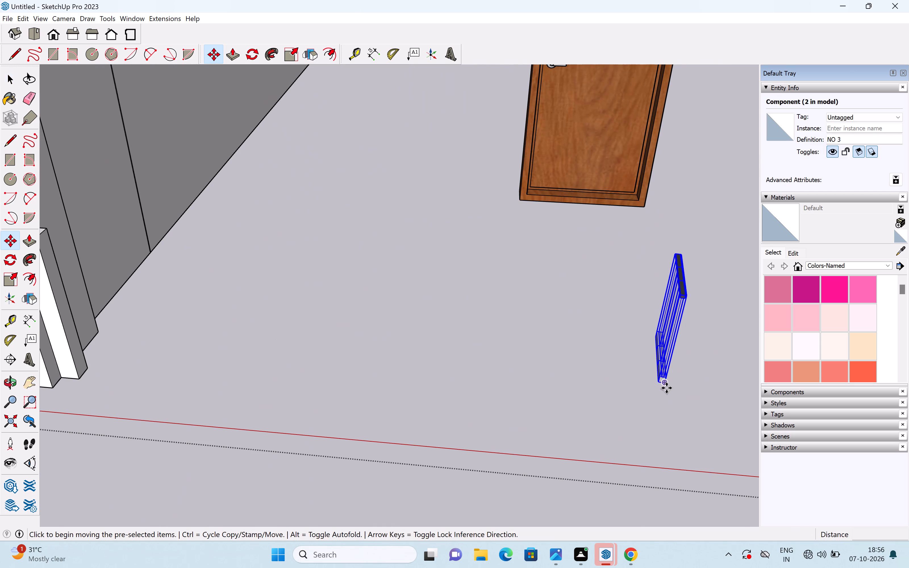
pyautogui.click(662, 386)
pyautogui.scroll(-2, 552, 298)
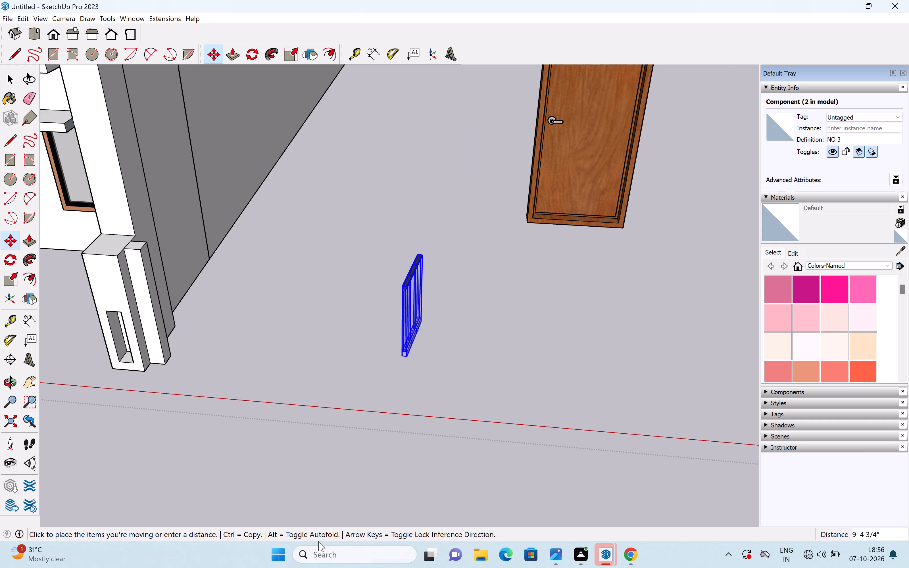
pyautogui.scroll(-3, 769, 0)
pyautogui.scroll(-1, 842, 0)
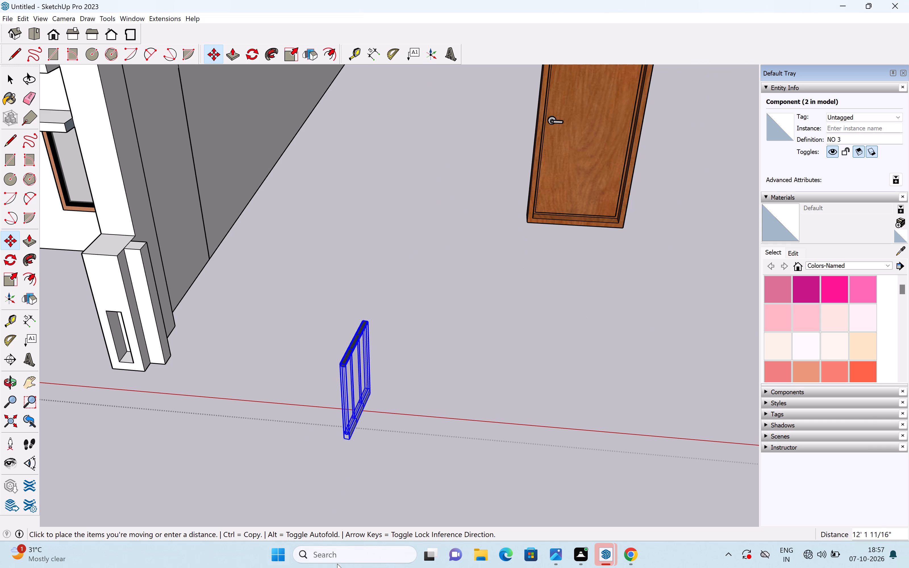
pyautogui.scroll(-3, 348, 476)
pyautogui.moveTo(274, 356); pyautogui.dragTo(462, 309, button='middle')
pyautogui.scroll(-10, 452, 301)
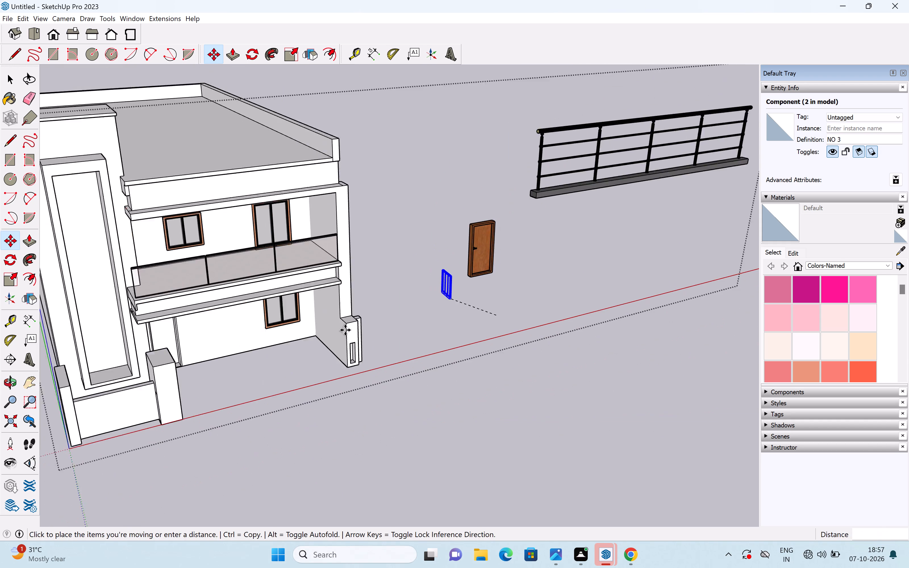
pyautogui.keyDown('shift'); pyautogui.moveTo(298, 338); pyautogui.dragTo(434, 244, button='middle'); pyautogui.keyUp('shift')
pyautogui.scroll(16, 318, 153)
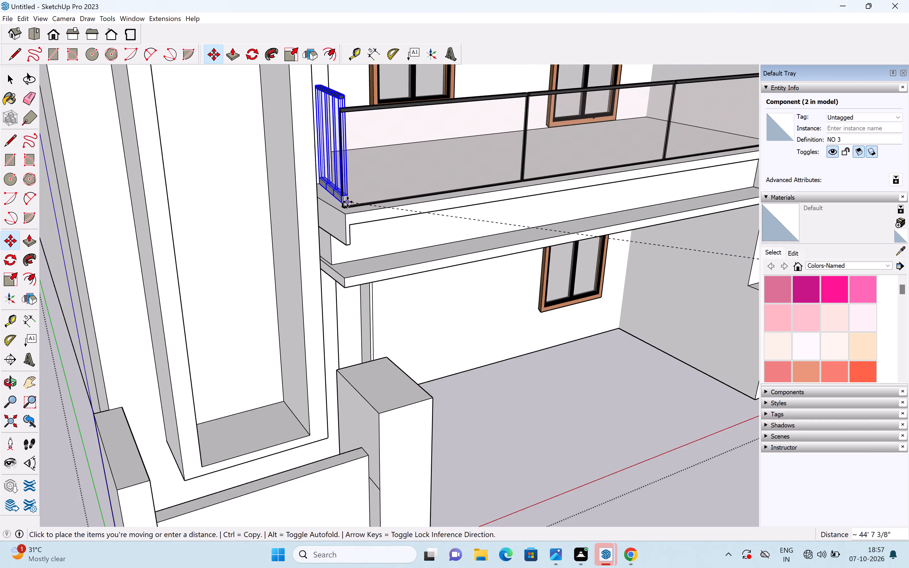
pyautogui.scroll(16, 347, 202)
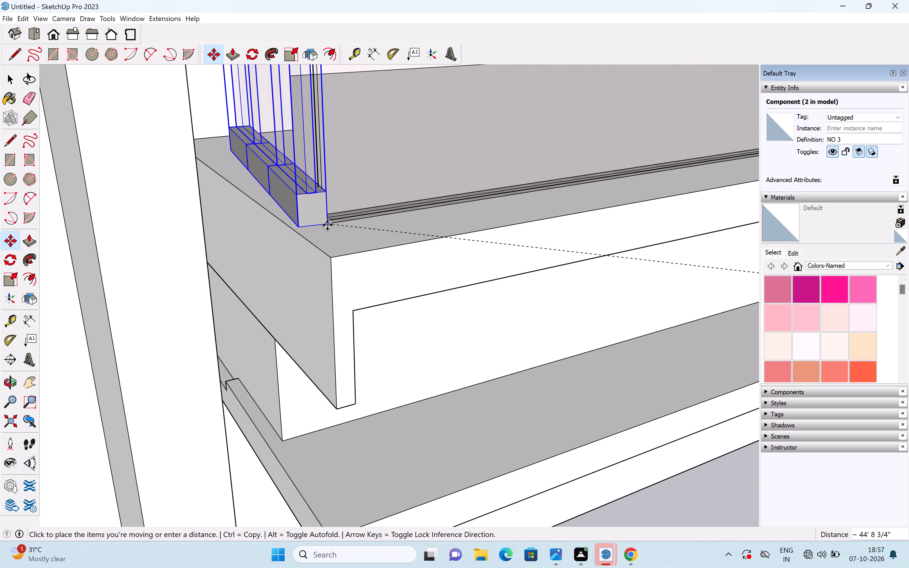
pyautogui.scroll(4, 326, 224)
pyautogui.moveTo(325, 224); pyautogui.dragTo(275, 234, button='middle')
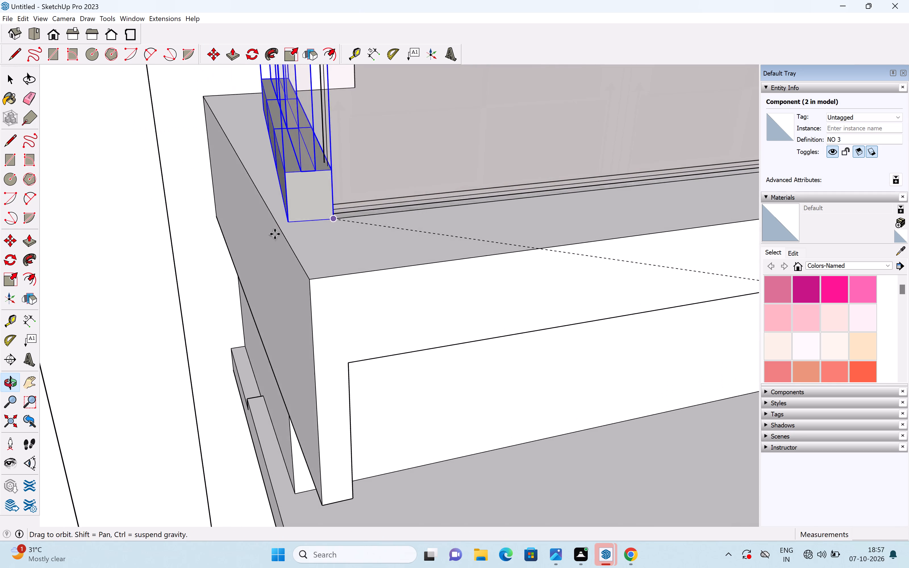
pyautogui.click(332, 222)
pyautogui.press('space')
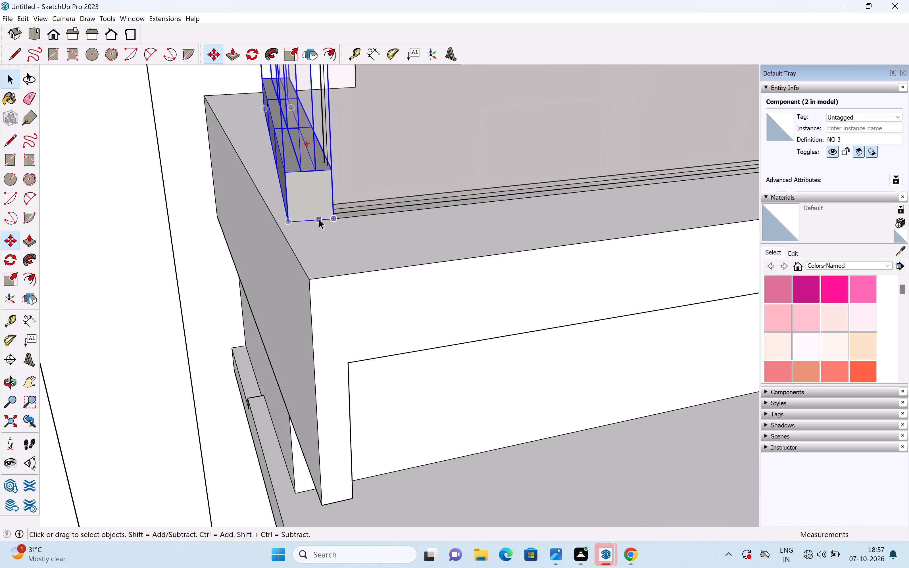
# Rotate the side railing panel about 7.1 degrees around its bottom rear corner to align it with the balcony slab's side edge.
pyautogui.scroll(-14, 320, 182)
pyautogui.scroll(-13, 310, 158)
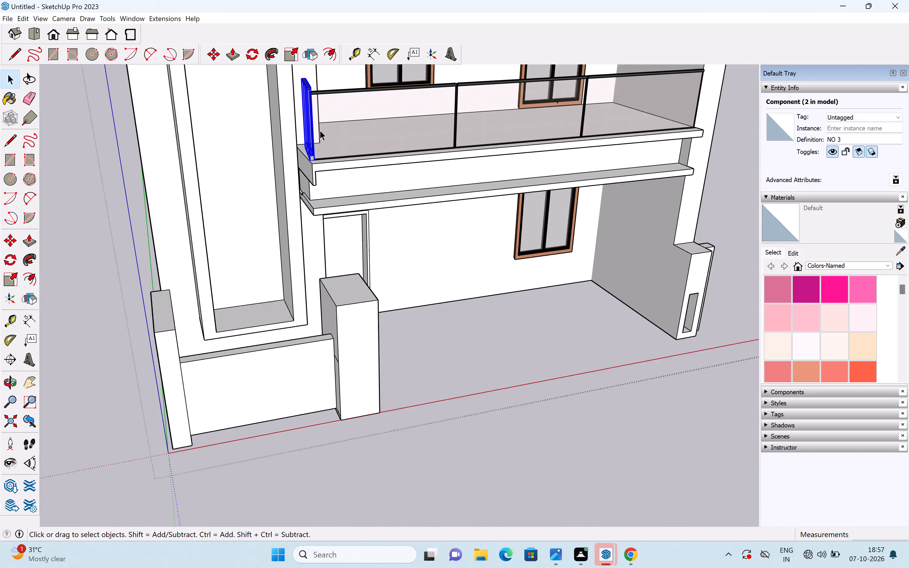
pyautogui.moveTo(327, 123); pyautogui.dragTo(277, 165, button='middle')
pyautogui.scroll(1, 299, 149)
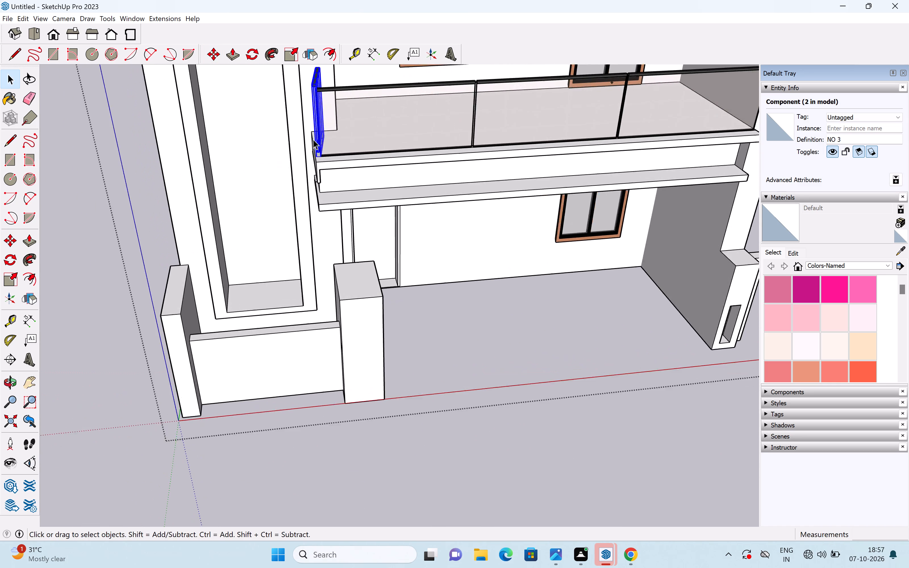
pyautogui.scroll(9, 313, 139)
pyautogui.moveTo(313, 154); pyautogui.dragTo(255, 169, button='middle')
pyautogui.scroll(-15, 402, 114)
pyautogui.moveTo(422, 145); pyautogui.dragTo(346, 194, button='middle')
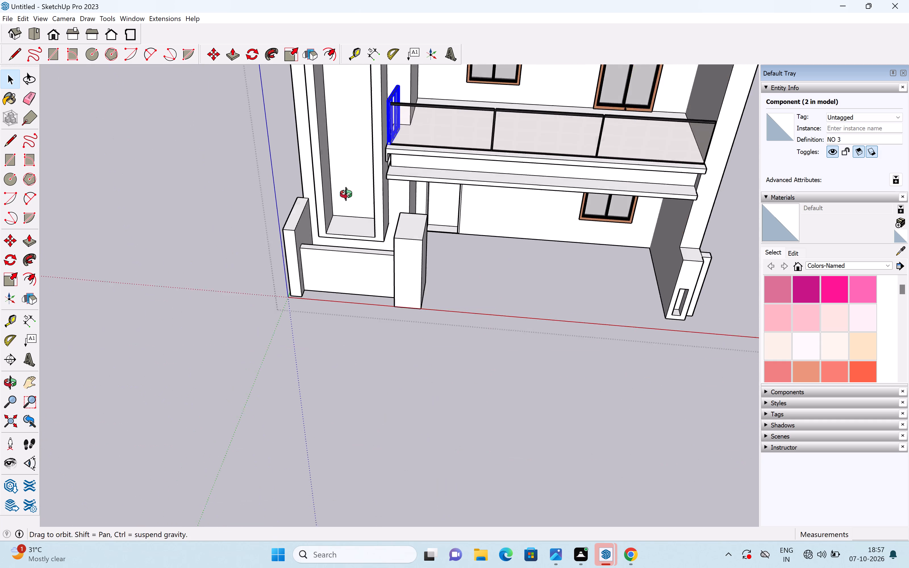
pyautogui.moveTo(346, 194); pyautogui.dragTo(73, 289, button='middle')
pyautogui.scroll(18, 384, 196)
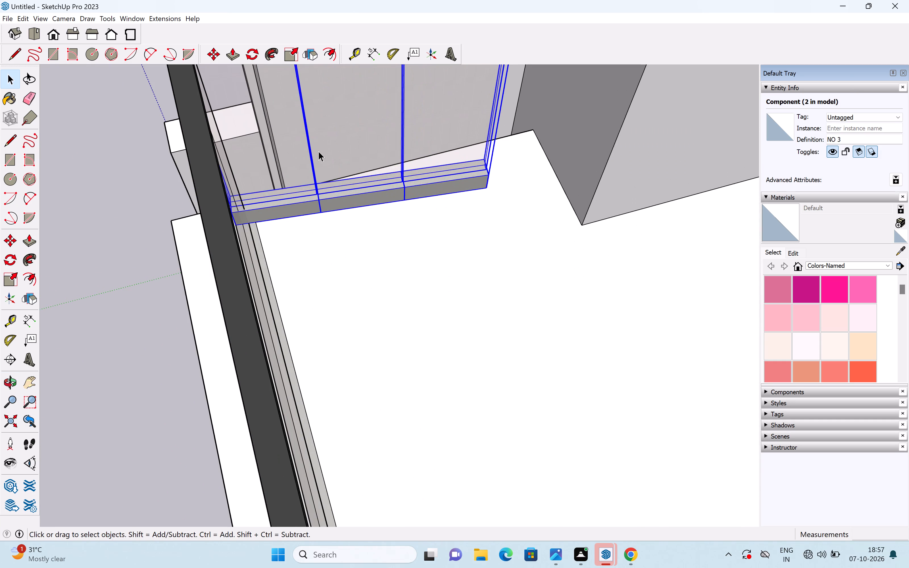
pyautogui.press('q')
pyautogui.scroll(6, 166, 221)
pyautogui.scroll(-7, 221, 218)
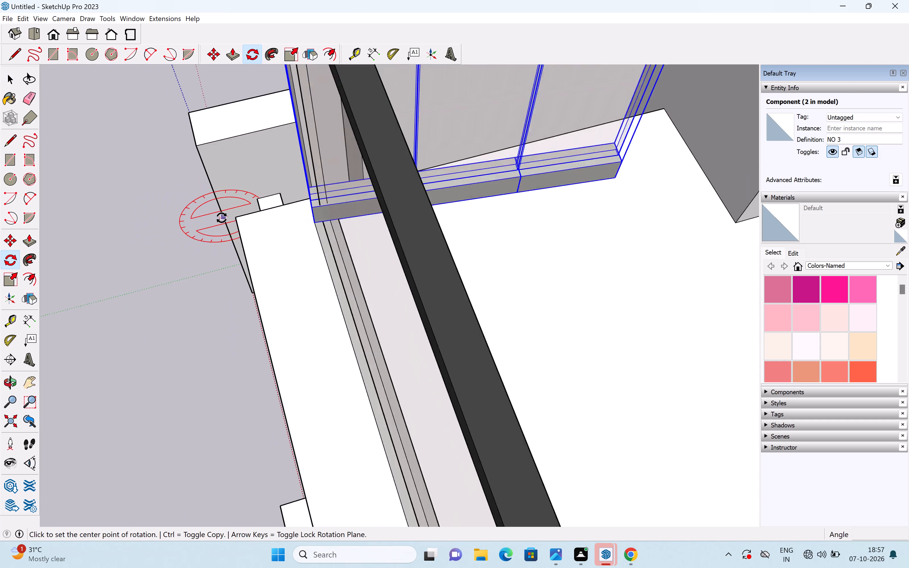
pyautogui.scroll(-1, 247, 214)
pyautogui.moveTo(303, 210); pyautogui.dragTo(289, 180, button='middle')
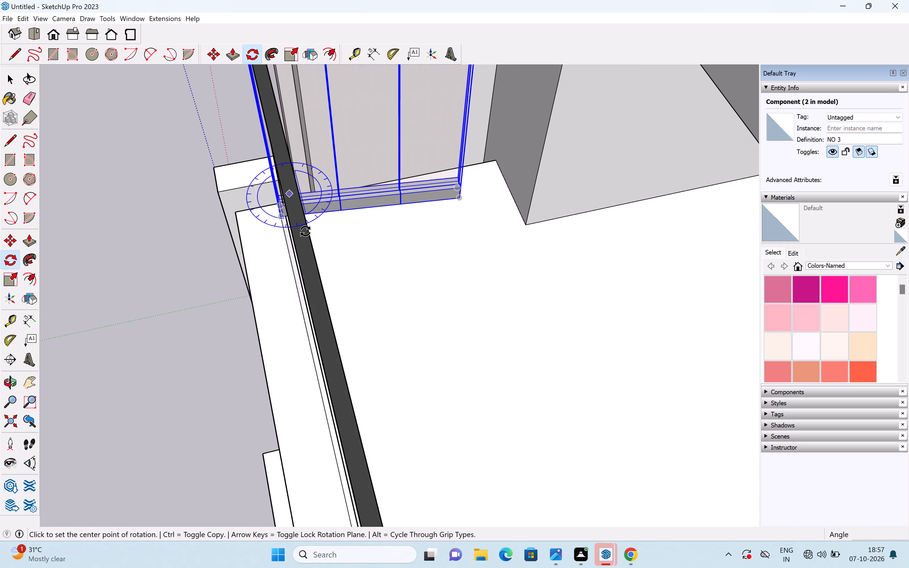
pyautogui.scroll(6, 305, 231)
pyautogui.moveTo(302, 229); pyautogui.dragTo(290, 228, button='middle')
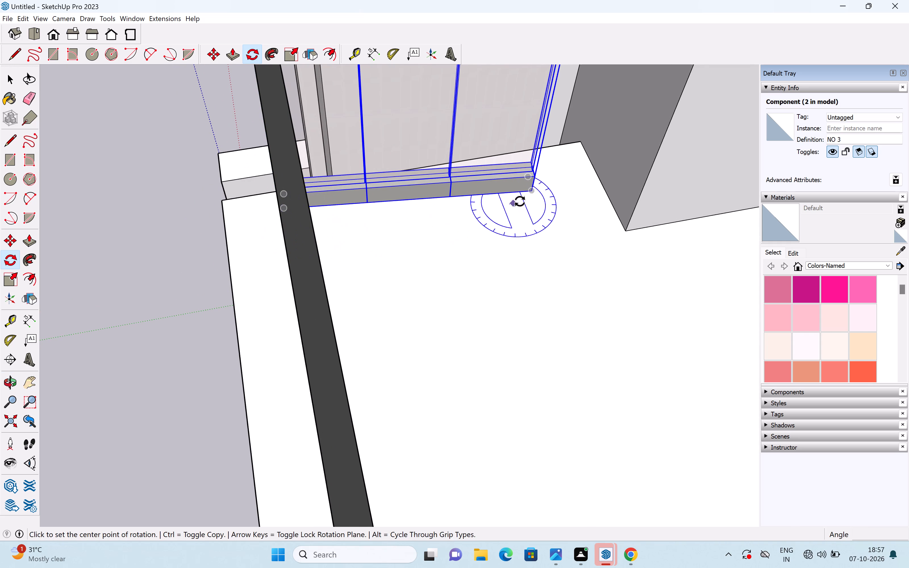
pyautogui.click(529, 192)
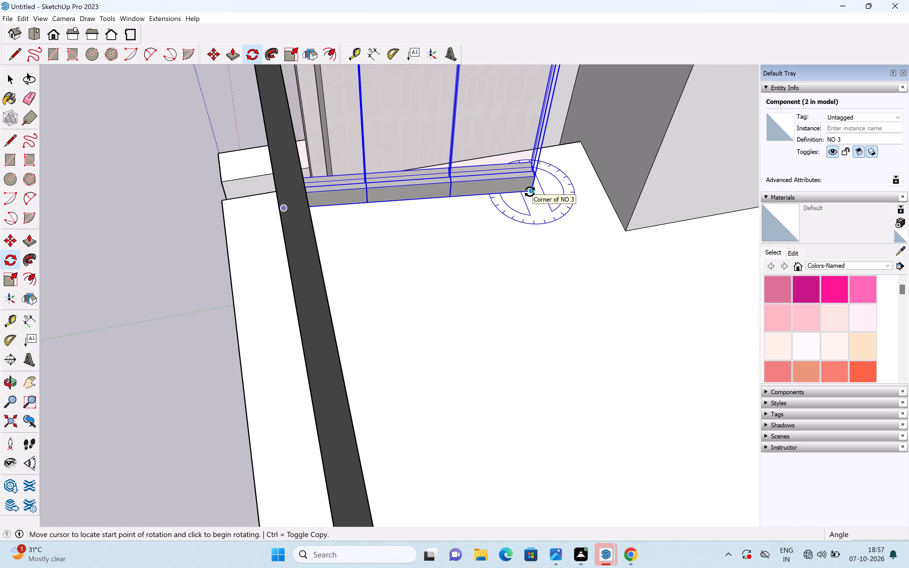
pyautogui.click(273, 232)
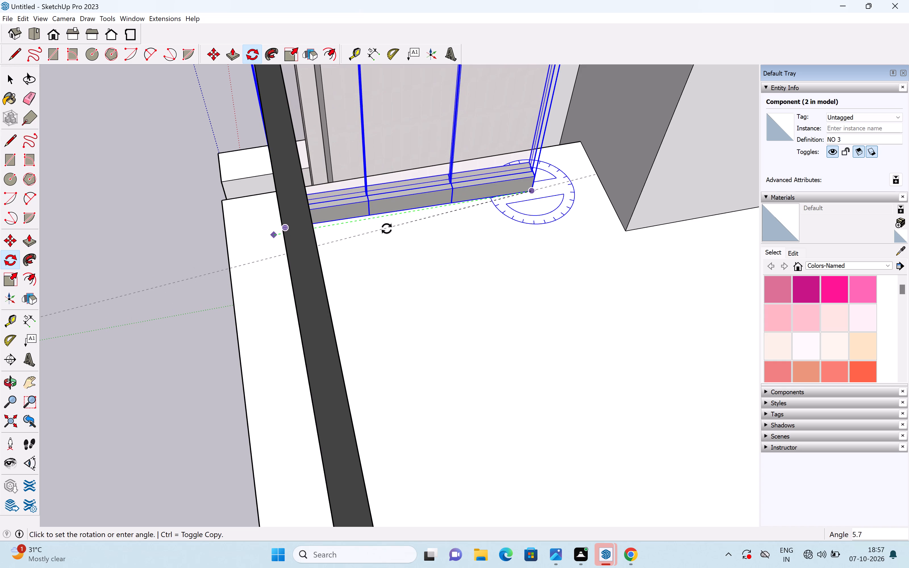
pyautogui.click(377, 234)
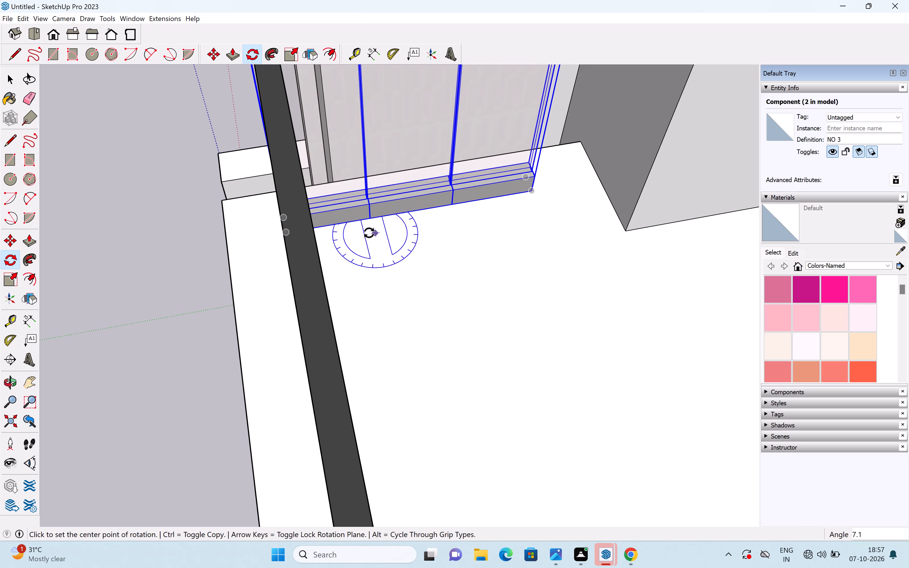
pyautogui.press('space')
# Move the side railing panel about 3 13/16" outward along the red axis, to the outer end of the front glass railing.
pyautogui.scroll(-5, 388, 217)
pyautogui.moveTo(309, 227); pyautogui.dragTo(654, 106, button='middle')
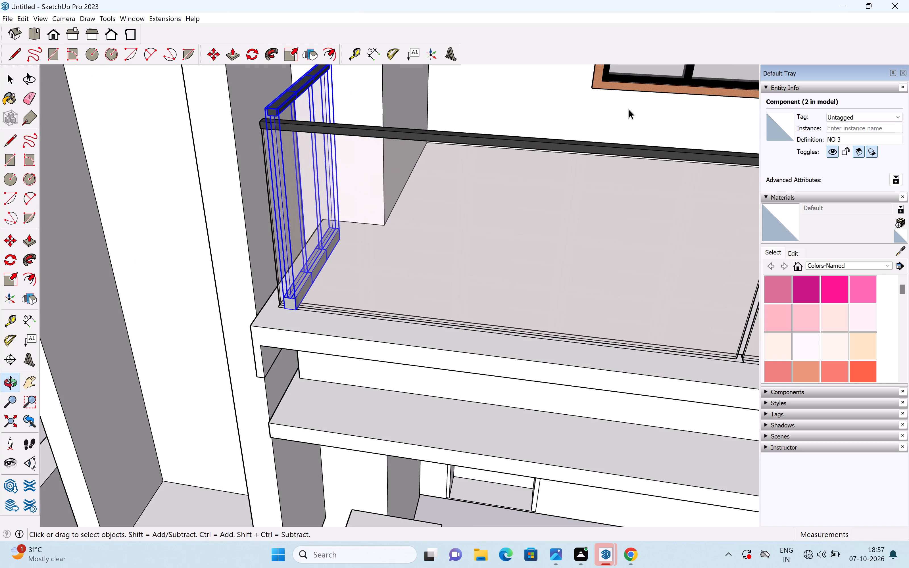
pyautogui.moveTo(362, 243); pyautogui.dragTo(467, 219, button='middle')
pyautogui.press('m')
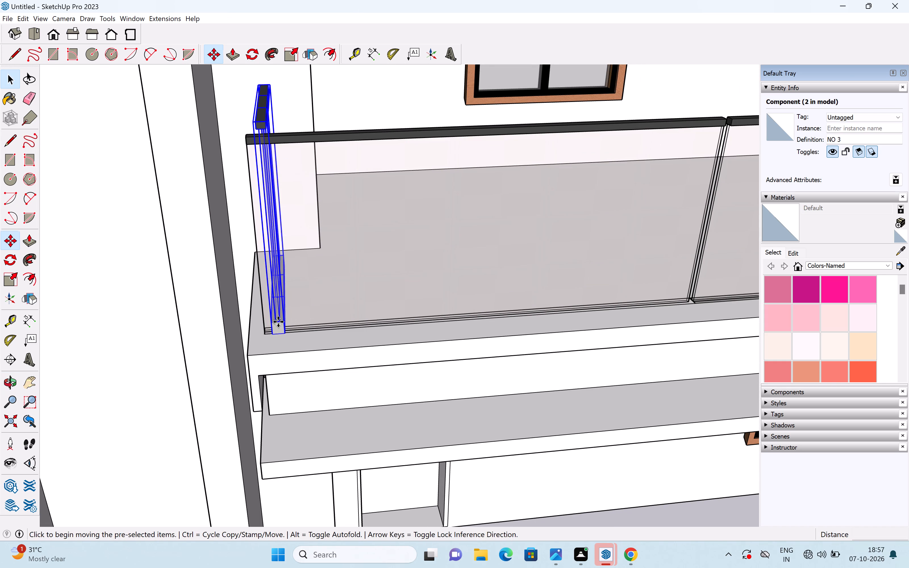
pyautogui.click(273, 335)
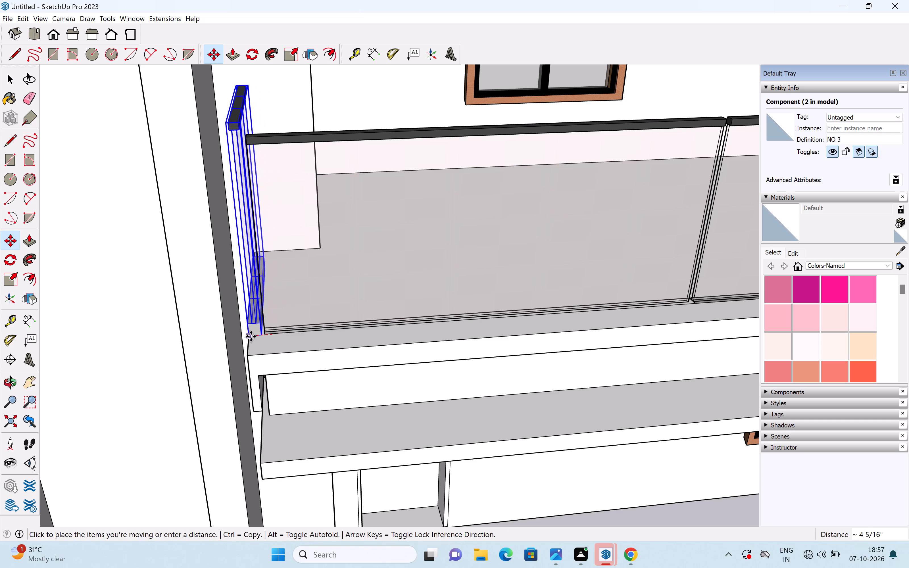
pyautogui.scroll(6, 258, 333)
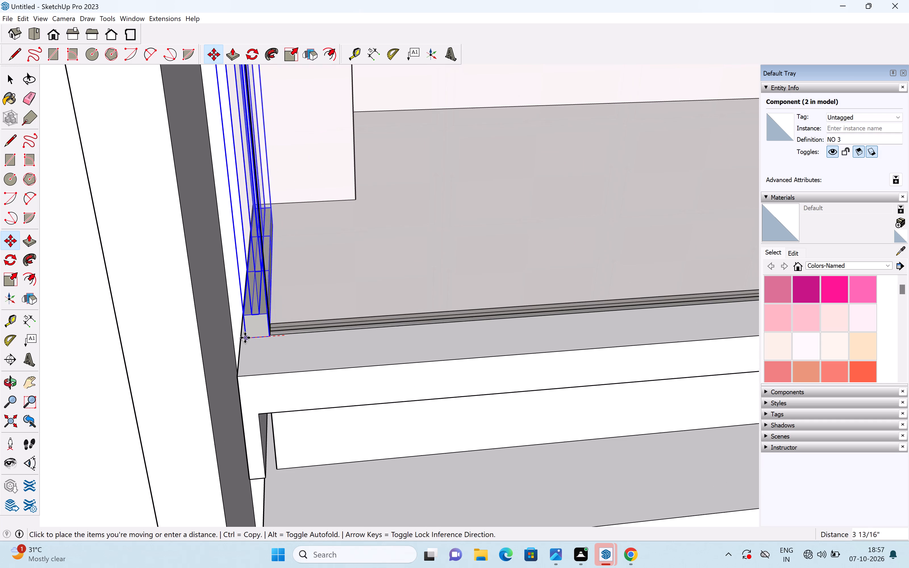
pyautogui.click(246, 337)
pyautogui.press('space')
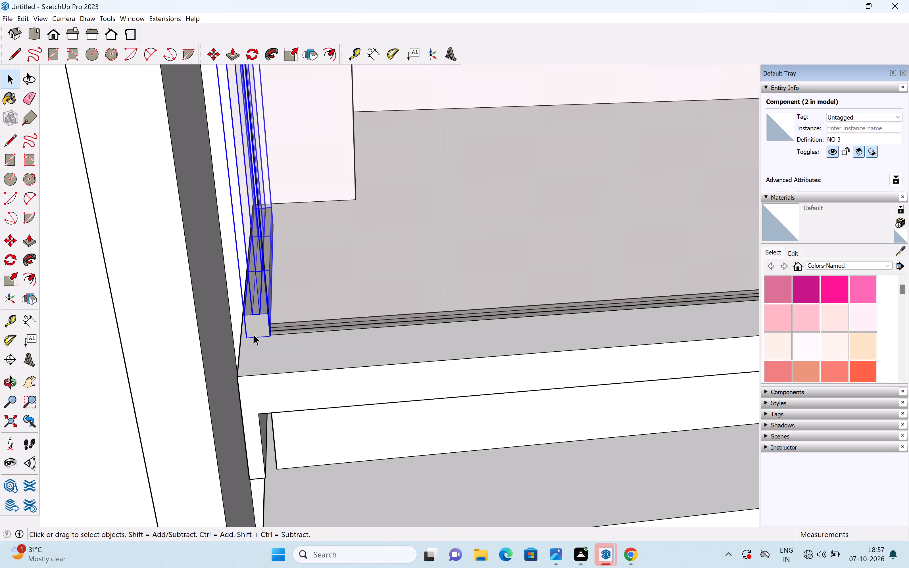
# Scale the side railing panel's thickness down from its outer face to make it slimmer.
pyautogui.press('s')
pyautogui.scroll(-4, 237, 154)
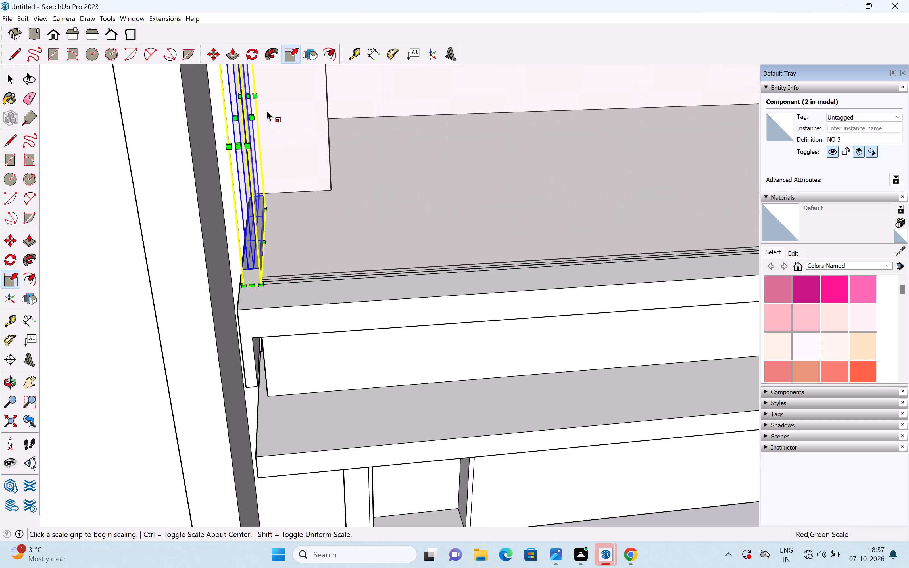
pyautogui.moveTo(238, 119); pyautogui.dragTo(281, 119, button='middle')
pyautogui.scroll(-1, 281, 119)
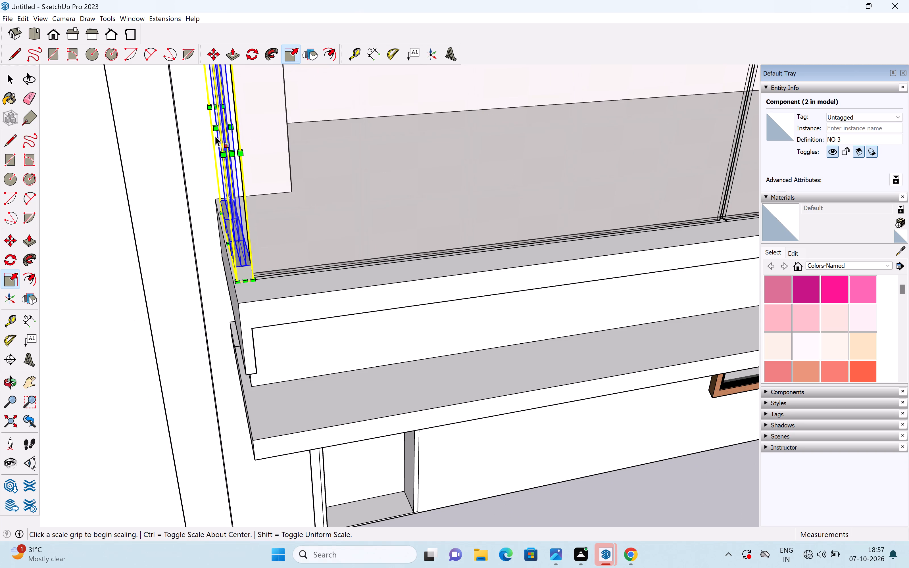
pyautogui.moveTo(216, 127); pyautogui.dragTo(226, 129)
pyautogui.press('space')
pyautogui.click(287, 218)
# Scale the balcony side railing panel's height down from its top to match the front glass railing's handrail.
pyautogui.scroll(-12, 292, 212)
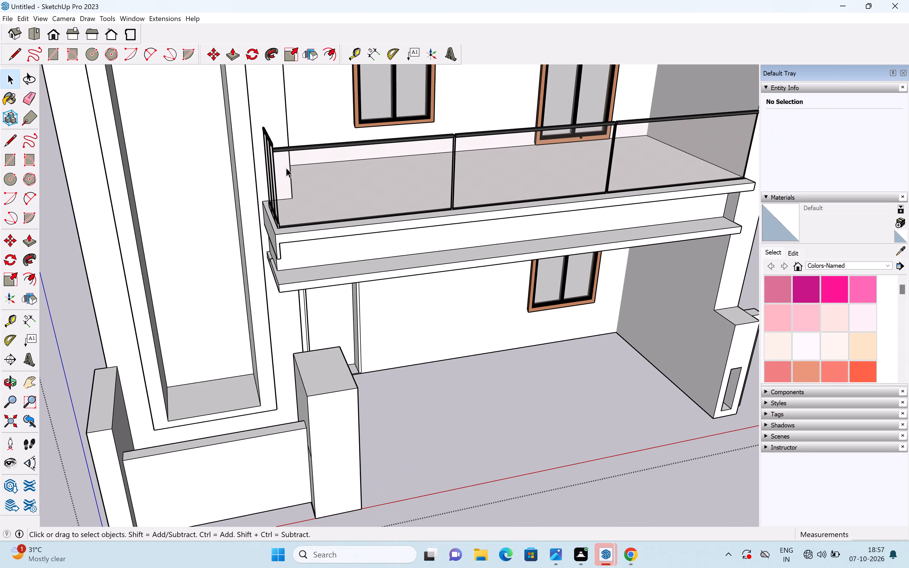
pyautogui.moveTo(285, 145); pyautogui.dragTo(196, 184, button='middle')
pyautogui.scroll(9, 293, 113)
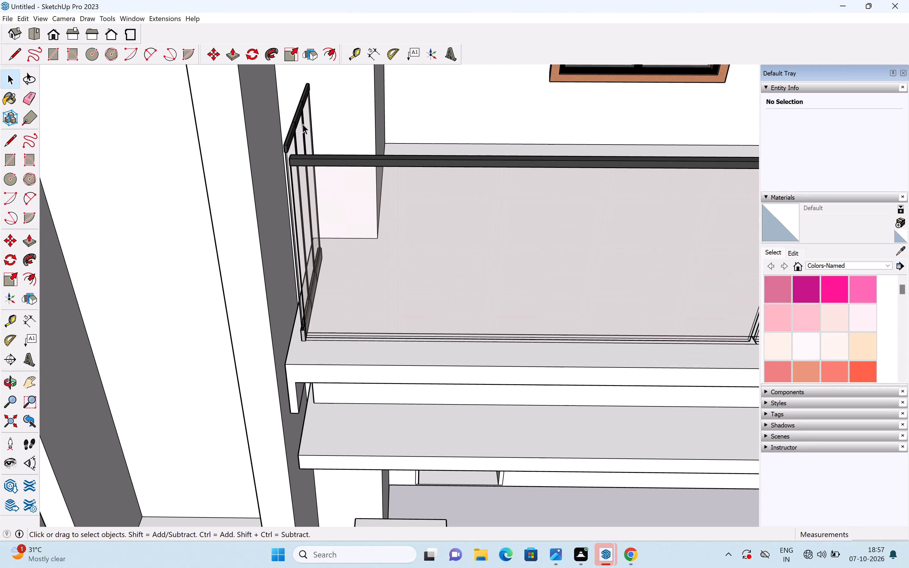
pyautogui.press('s')
pyautogui.press('s')
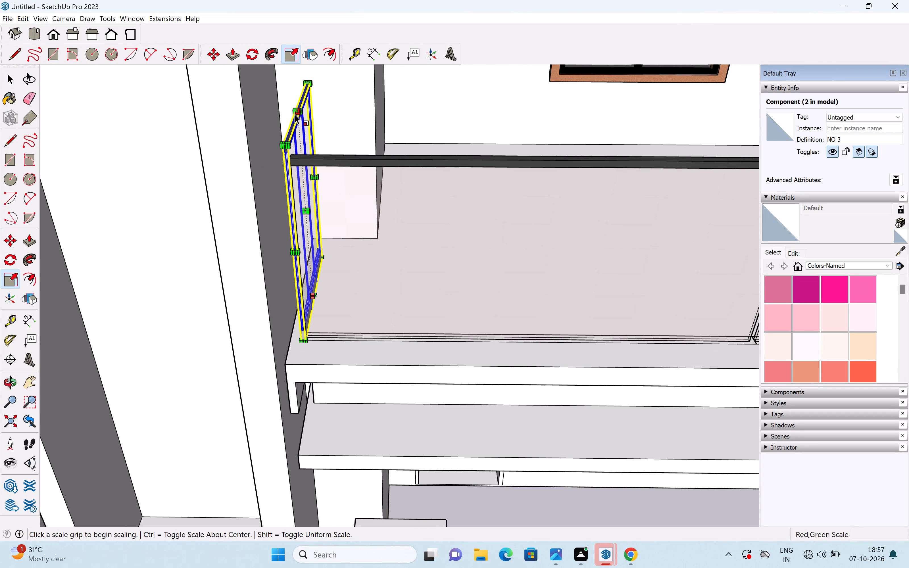
pyautogui.scroll(6, 293, 109)
pyautogui.moveTo(301, 112); pyautogui.dragTo(303, 125)
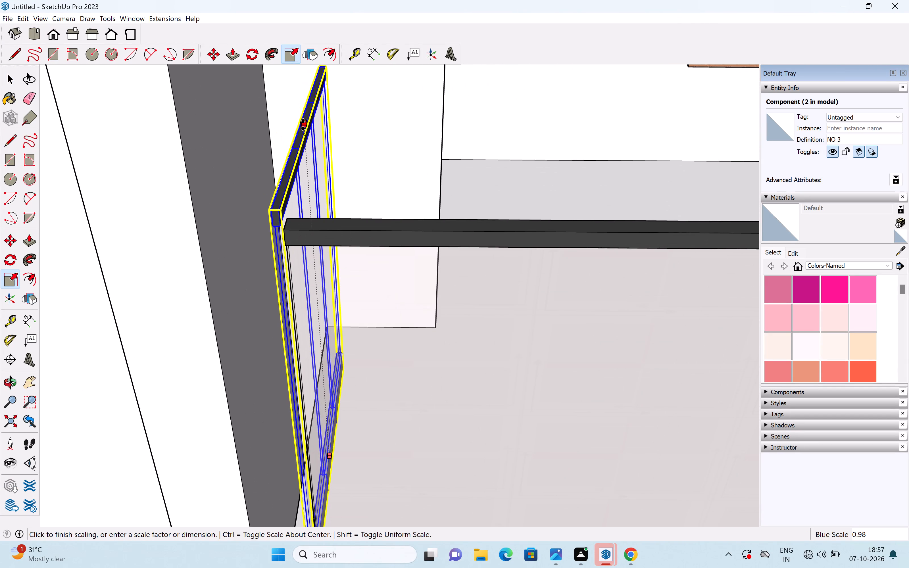
pyautogui.moveTo(303, 125); pyautogui.dragTo(308, 140)
pyautogui.press('space')
pyautogui.scroll(-11, 350, 237)
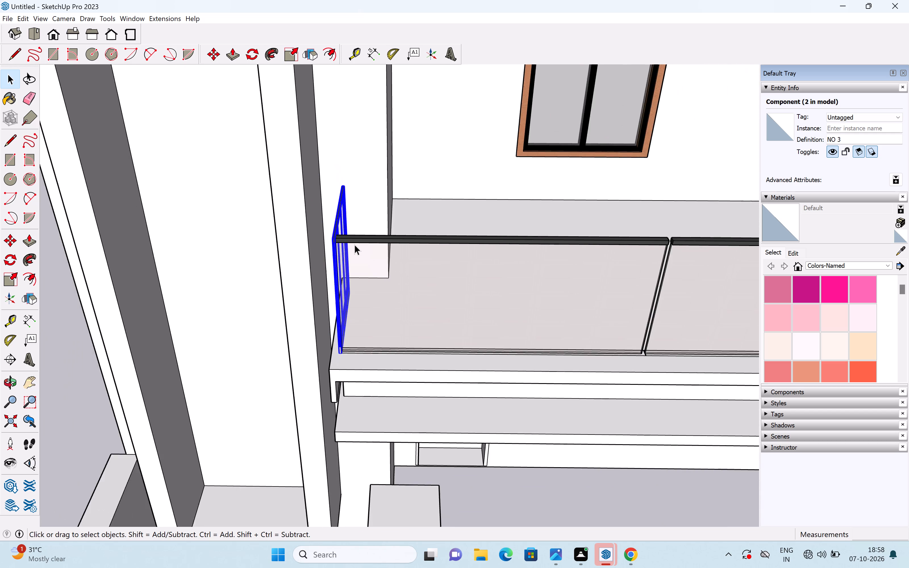
pyautogui.scroll(-7, 355, 245)
pyautogui.scroll(1, 356, 247)
pyautogui.scroll(-15, 356, 247)
pyautogui.click(581, 252)
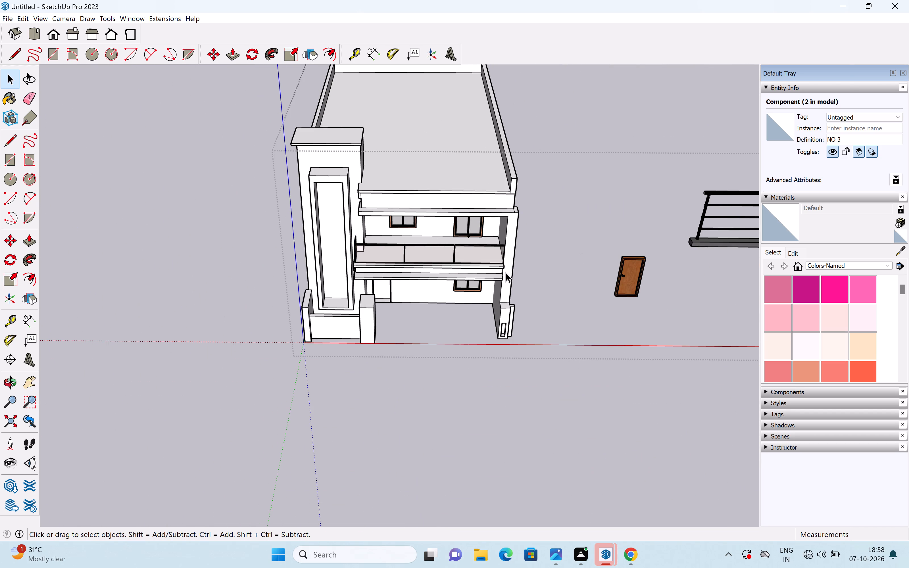
# Examine the fitted balcony side railing and the whole front elevation from several angles.
pyautogui.moveTo(504, 268); pyautogui.dragTo(476, 176, button='middle')
pyautogui.moveTo(381, 242); pyautogui.dragTo(479, 212, button='middle')
pyautogui.scroll(16, 394, 217)
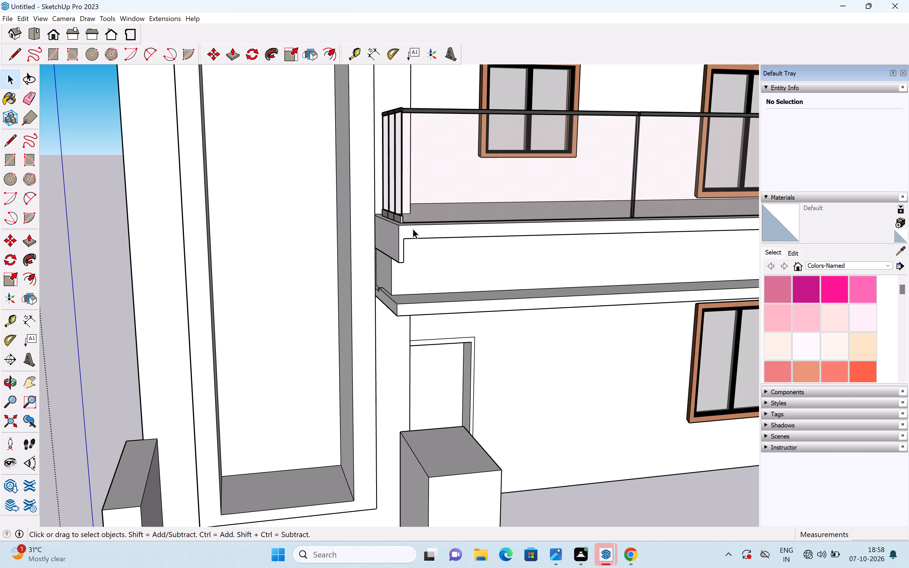
pyautogui.scroll(-19, 413, 229)
pyautogui.moveTo(427, 238); pyautogui.dragTo(376, 238, button='middle')
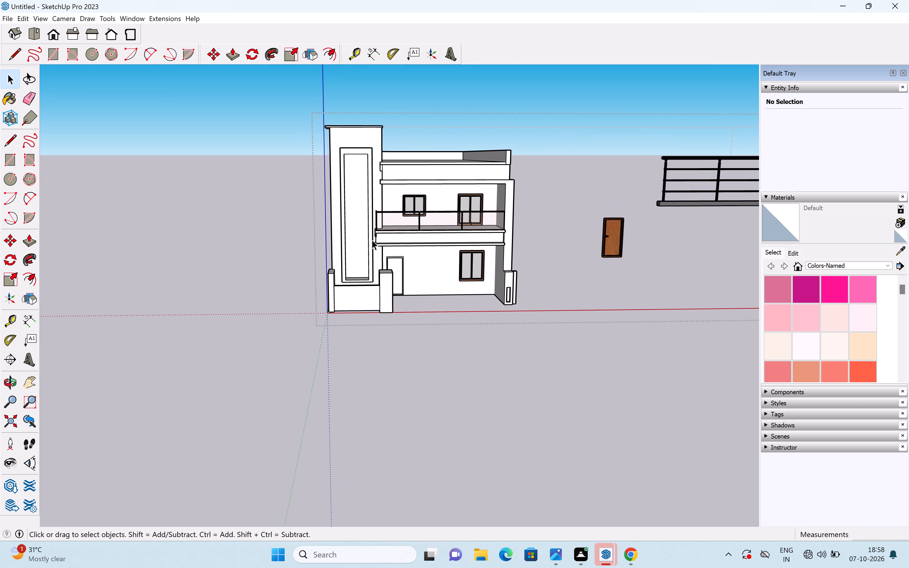
pyautogui.keyDown('shift'); pyautogui.moveTo(451, 243); pyautogui.dragTo(351, 239, button='middle'); pyautogui.keyUp('shift')
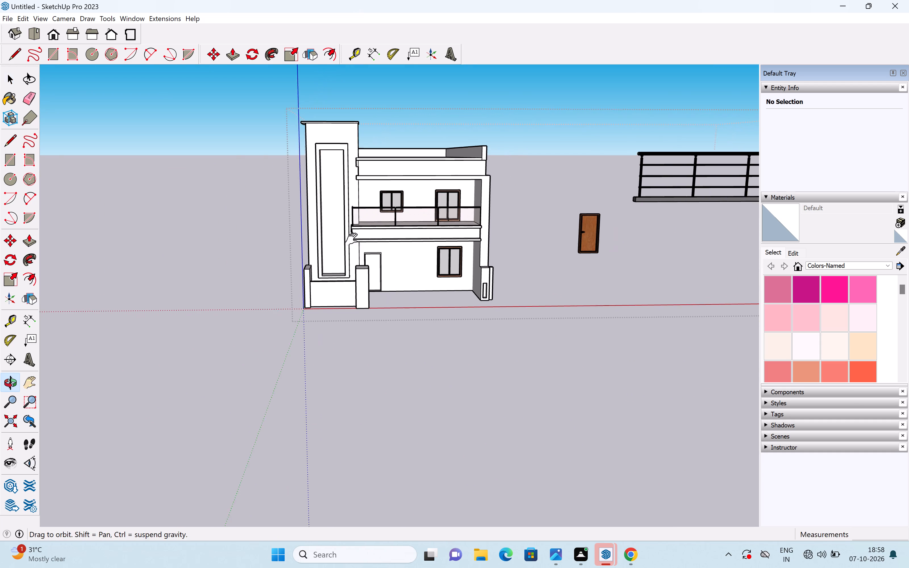
pyautogui.keyDown('shift'); pyautogui.moveTo(351, 239); pyautogui.dragTo(320, 239, button='middle'); pyautogui.keyUp('shift')
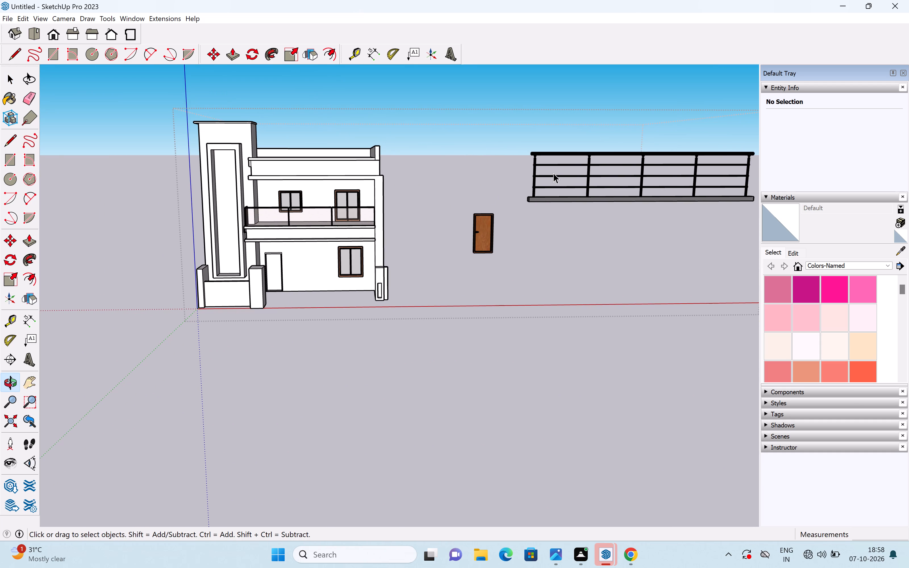
# Move the spare horizontal-bar railing by its bottom front corner about 47' onto the roof parapet's front coping, beside the tower.
pyautogui.click(553, 173)
pyautogui.press('m')
pyautogui.press('space')
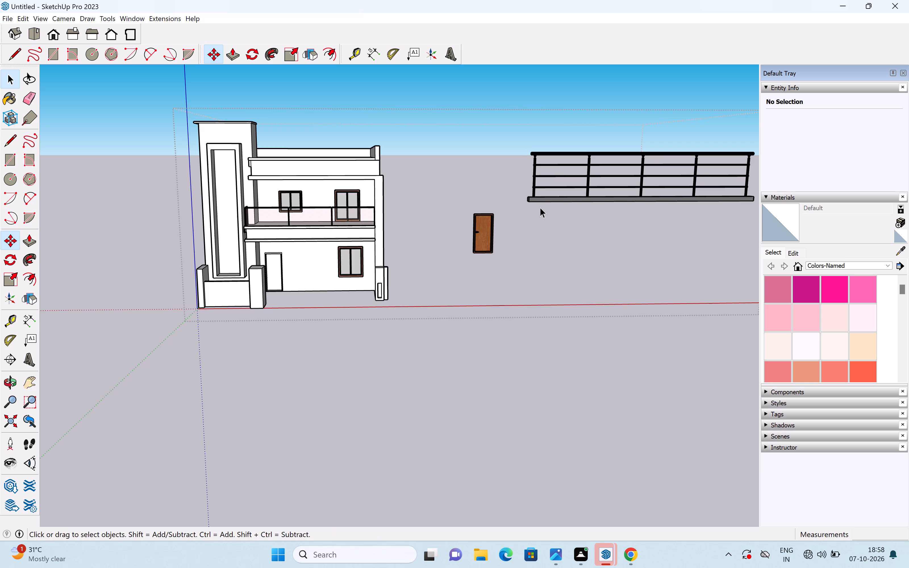
pyautogui.click(542, 201)
pyautogui.press('m')
pyautogui.click(534, 197)
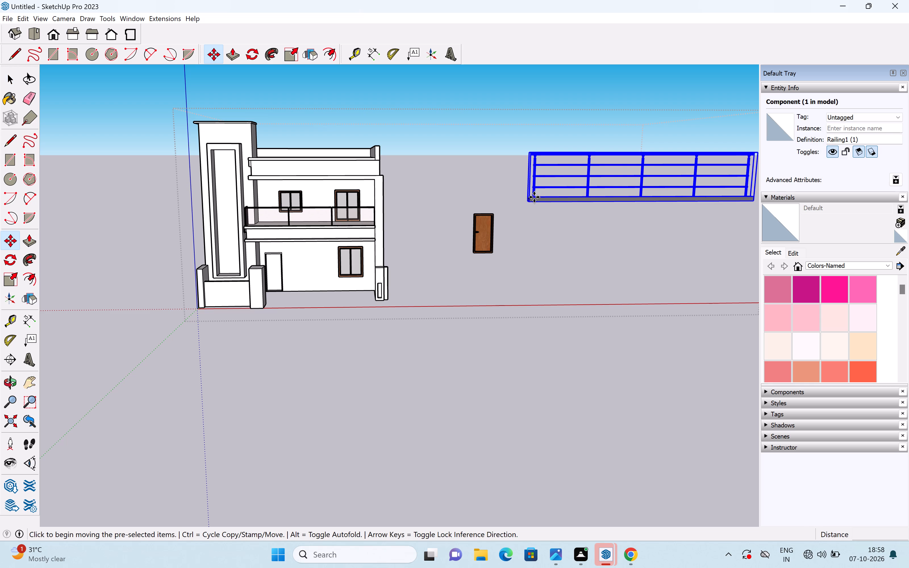
pyautogui.scroll(11, 274, 150)
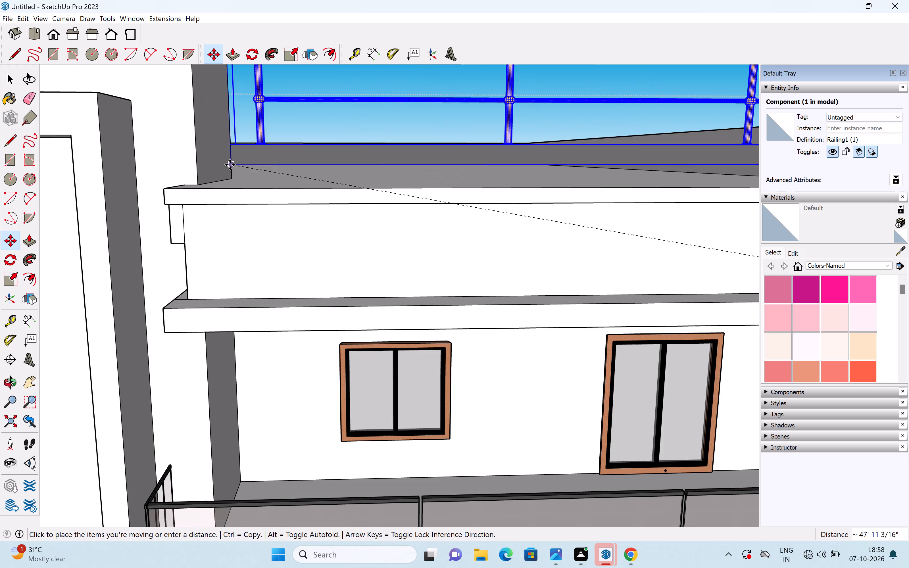
pyautogui.scroll(-4, 237, 166)
pyautogui.keyDown('shift'); pyautogui.moveTo(221, 174); pyautogui.dragTo(300, 176, button='middle'); pyautogui.keyUp('shift')
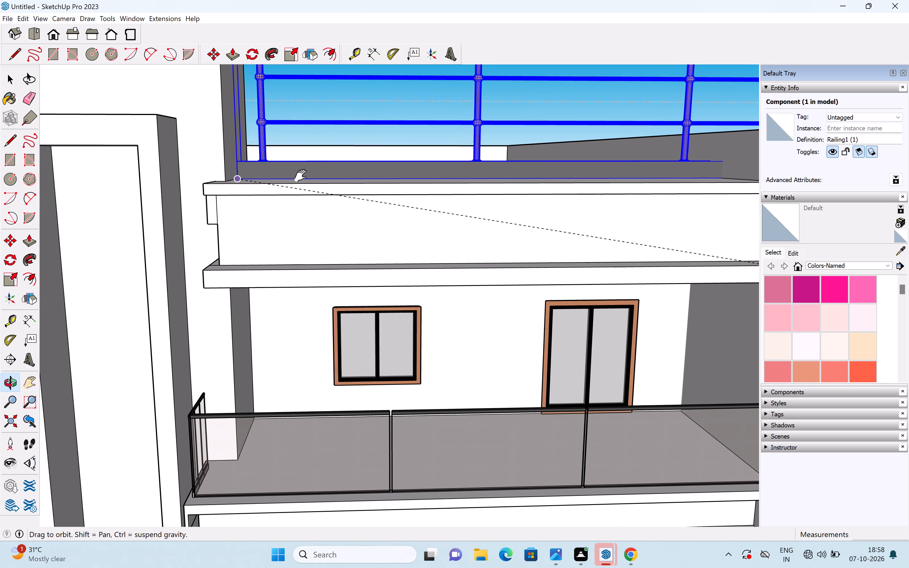
pyautogui.keyDown('shift'); pyautogui.moveTo(300, 176); pyautogui.dragTo(301, 176, button='middle'); pyautogui.keyUp('shift')
pyautogui.scroll(-9, 301, 175)
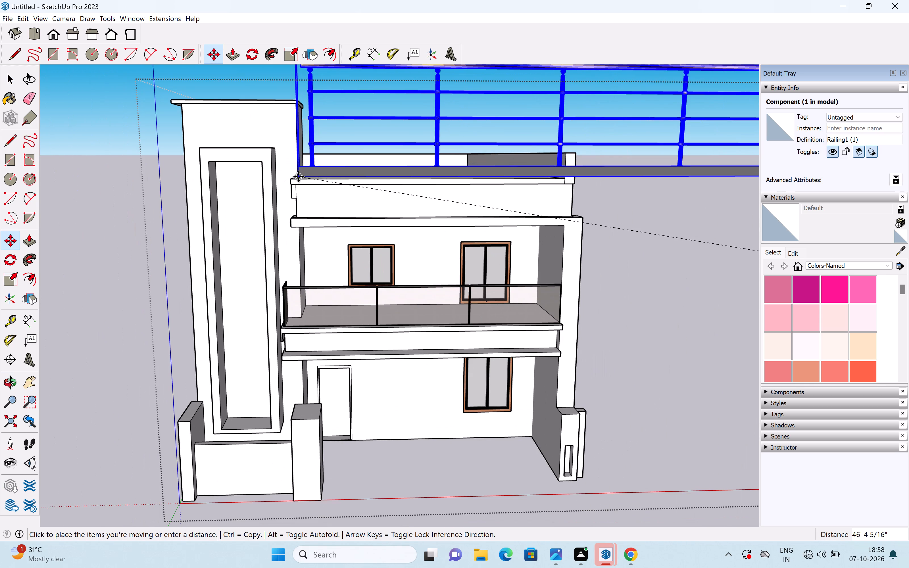
pyautogui.scroll(-4, 298, 177)
pyautogui.scroll(15, 303, 176)
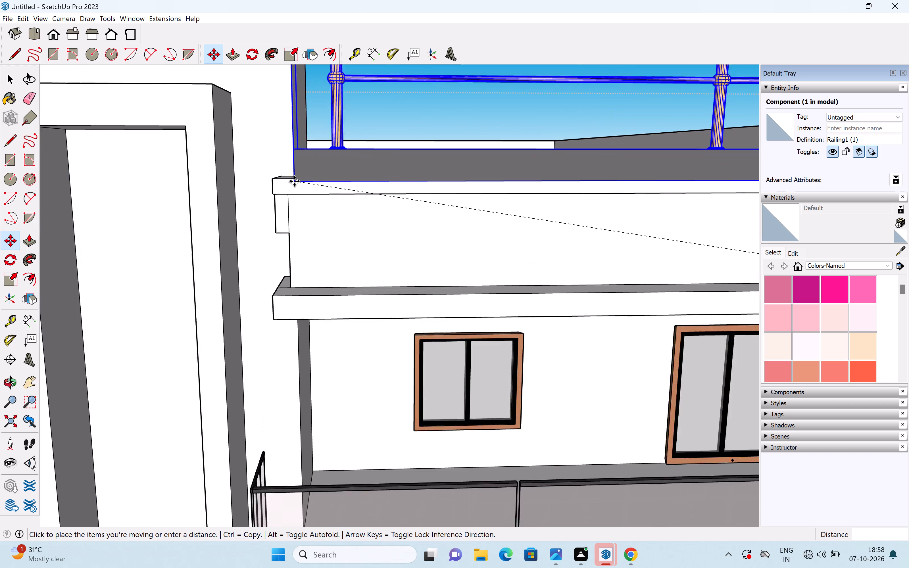
pyautogui.scroll(6, 294, 181)
pyautogui.scroll(-1, 293, 180)
pyautogui.scroll(3, 293, 180)
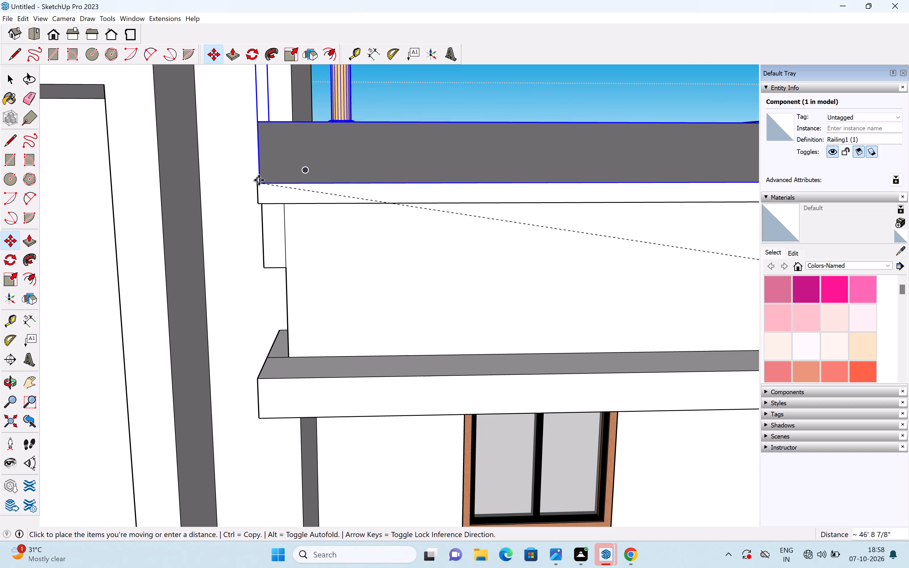
pyautogui.scroll(3, 258, 174)
pyautogui.moveTo(269, 173); pyautogui.dragTo(325, 184, button='middle')
pyautogui.keyDown('shift'); pyautogui.moveTo(257, 161); pyautogui.dragTo(266, 162, button='middle'); pyautogui.keyUp('shift')
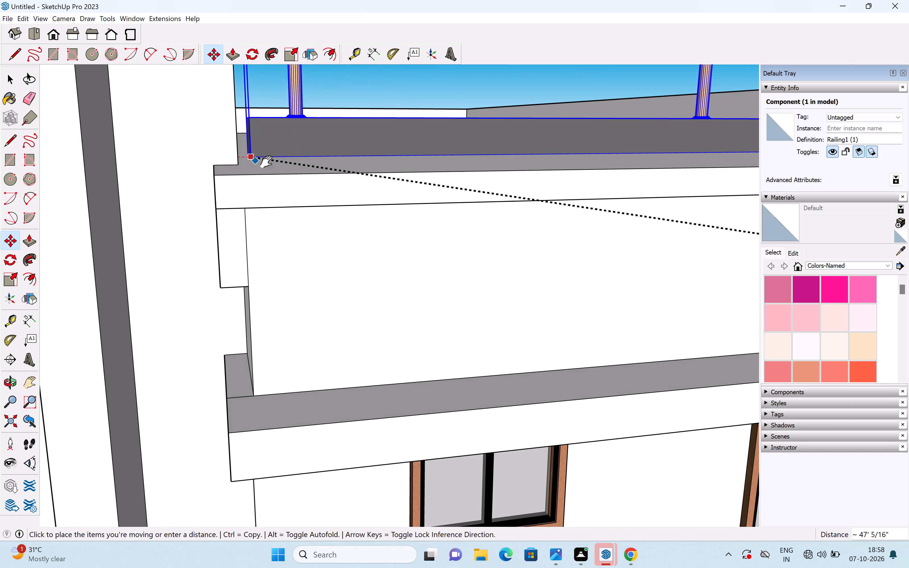
pyautogui.keyDown('shift'); pyautogui.moveTo(266, 162); pyautogui.dragTo(320, 177, button='middle'); pyautogui.keyUp('shift')
pyautogui.scroll(5, 315, 181)
pyautogui.click(356, 195)
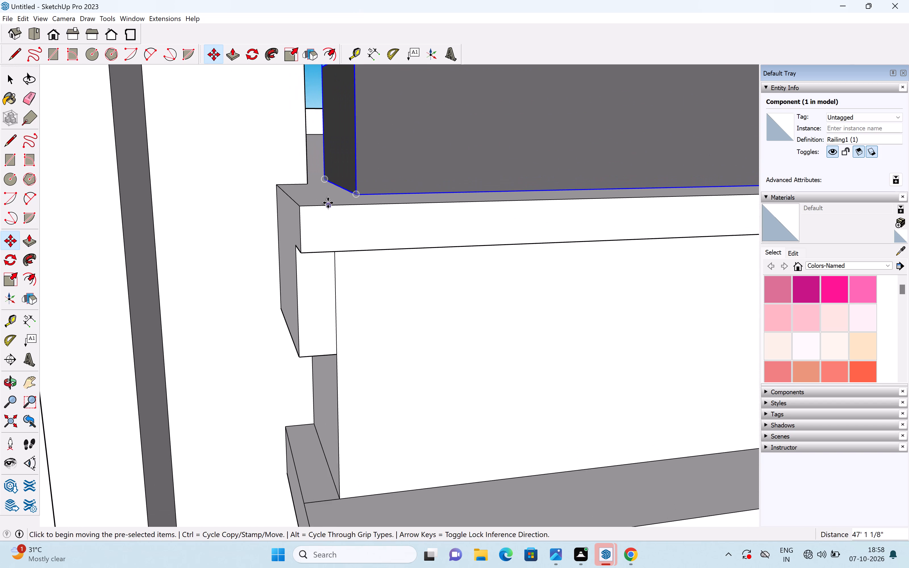
# Move the roof railing about 1' 5 9/16" by its bottom rear corner toward the rear edge of the coping at the tower.
pyautogui.press('space')
pyautogui.moveTo(340, 197); pyautogui.dragTo(422, 217, button='middle')
pyautogui.press('m')
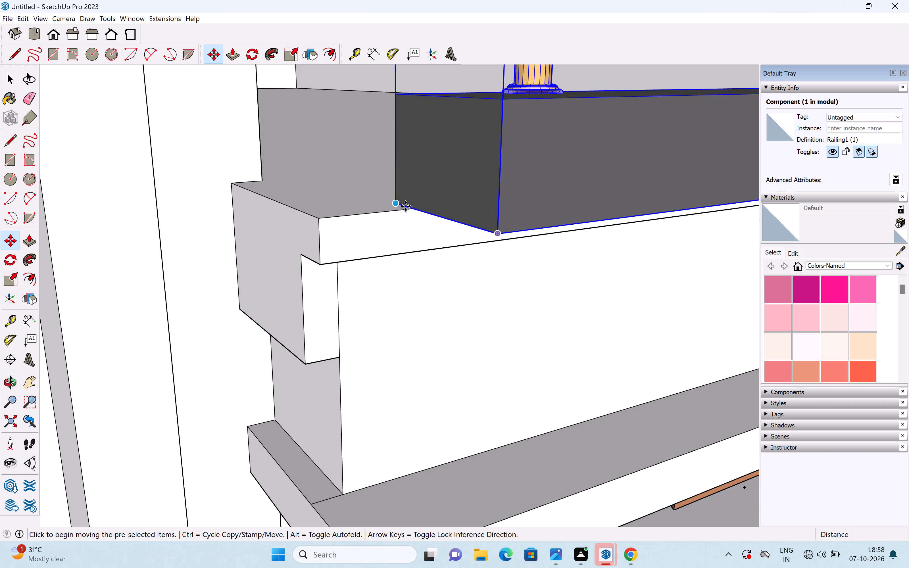
pyautogui.click(395, 201)
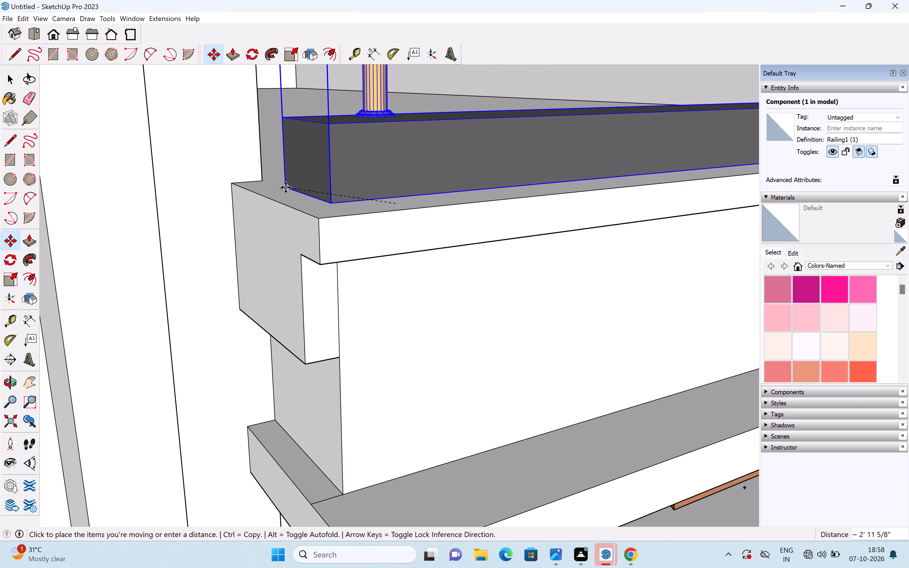
pyautogui.scroll(7, 282, 183)
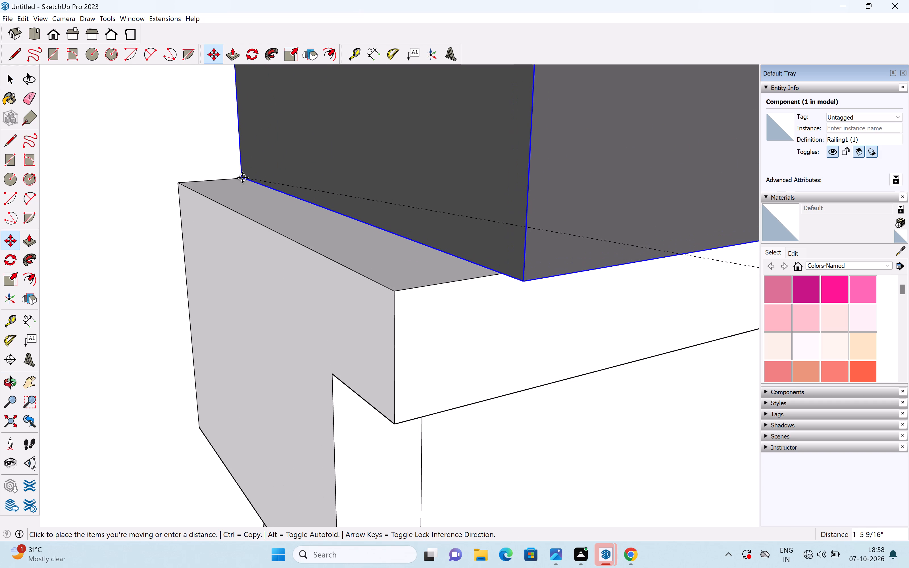
pyautogui.click(242, 177)
# Move the roof railing about 1' 8 3/16" by its bottom rear corner toward the junction of the coping and tower wall.
pyautogui.scroll(-15, 313, 167)
pyautogui.moveTo(312, 158); pyautogui.dragTo(406, 221, button='middle')
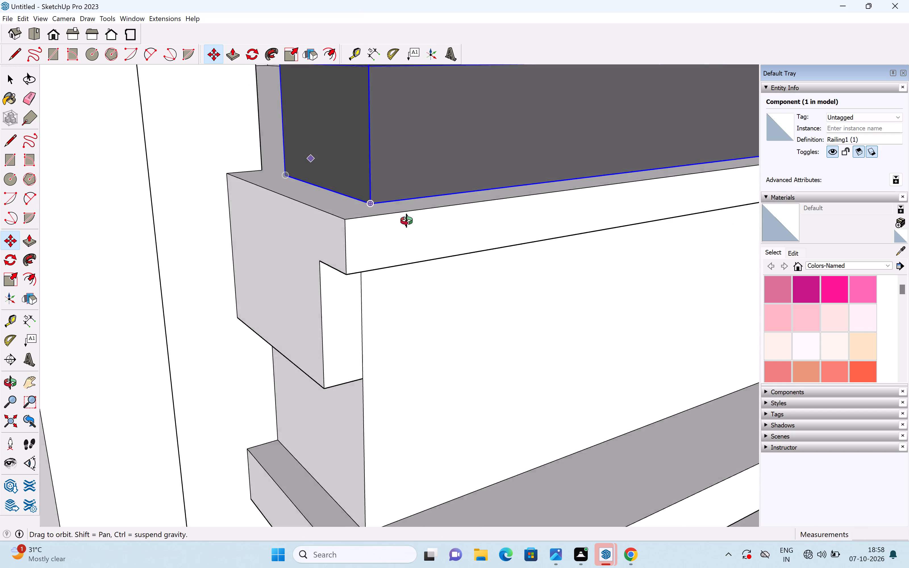
pyautogui.moveTo(406, 221); pyautogui.dragTo(490, 275, button='middle')
pyautogui.scroll(-6, 462, 257)
pyautogui.keyDown('shift'); pyautogui.moveTo(413, 241); pyautogui.dragTo(574, 277, button='middle'); pyautogui.keyUp('shift')
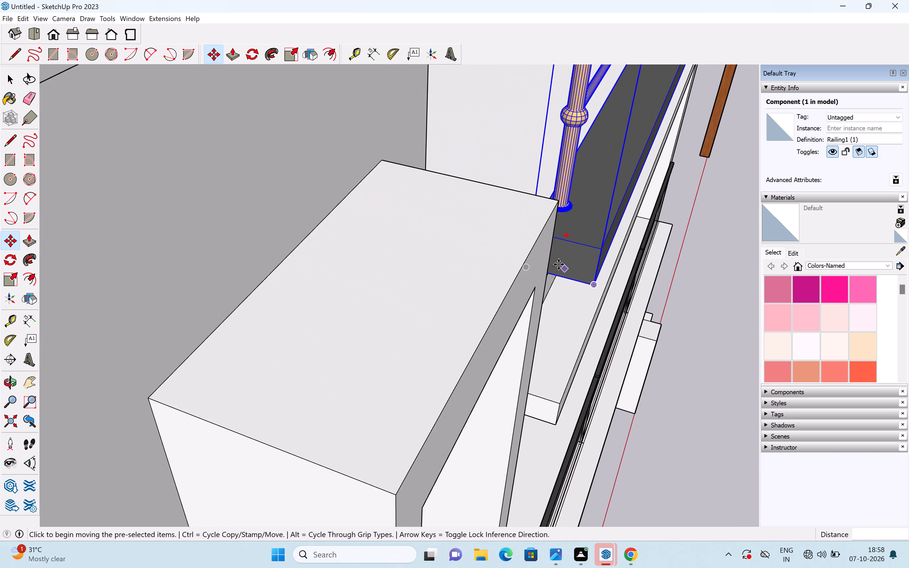
pyautogui.moveTo(556, 264); pyautogui.dragTo(405, 231, button='middle')
pyautogui.scroll(6, 521, 285)
pyautogui.moveTo(538, 311); pyautogui.dragTo(467, 337, button='middle')
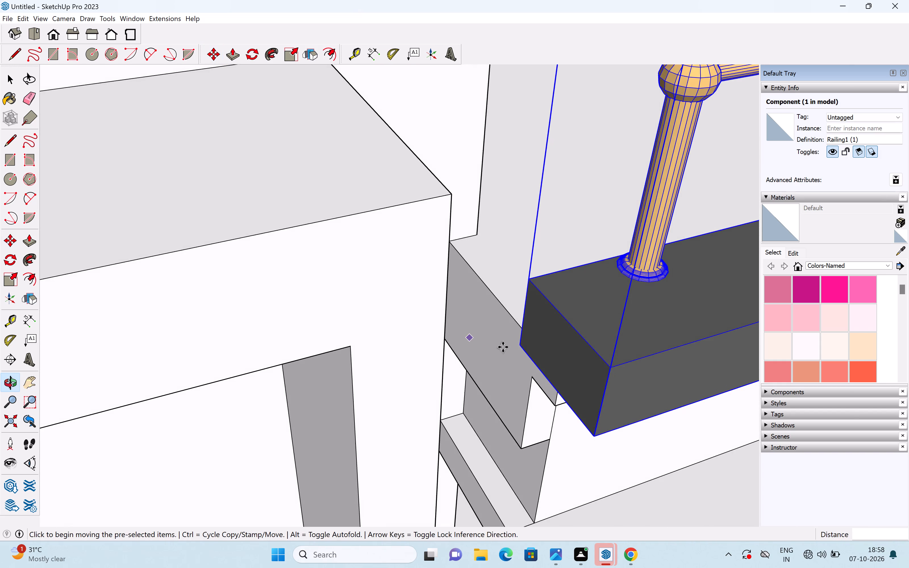
pyautogui.click(517, 345)
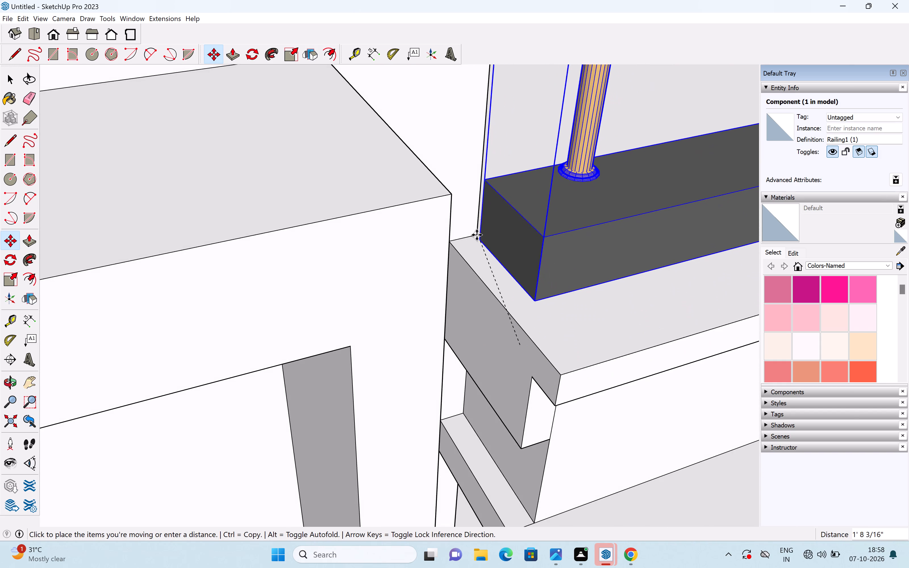
pyautogui.click(476, 233)
# Move the roof railing down by its bottom corner beside the tower so its base sits on the parapet coping.
pyautogui.scroll(-6, 481, 245)
pyautogui.moveTo(484, 251); pyautogui.dragTo(134, 153, button='middle')
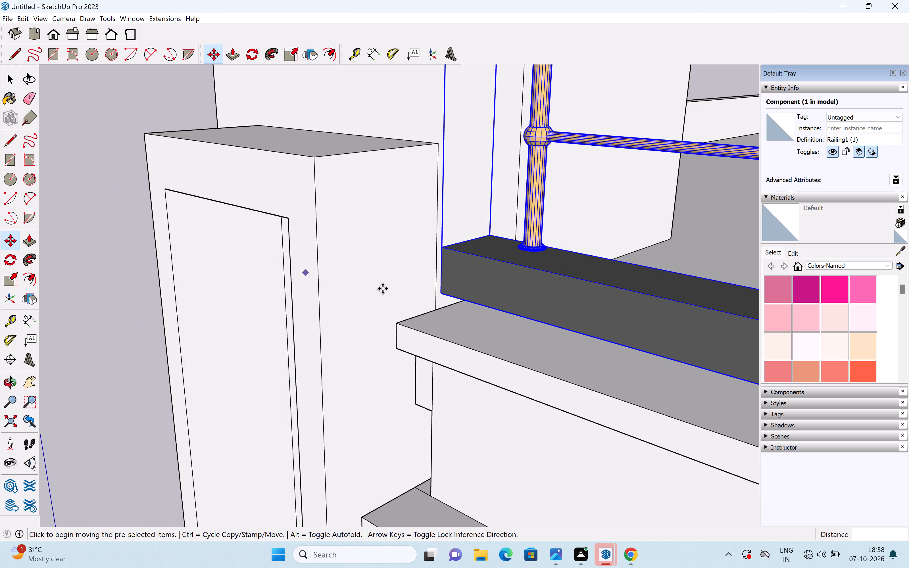
pyautogui.moveTo(456, 290); pyautogui.dragTo(451, 212, button='middle')
pyautogui.moveTo(471, 318); pyautogui.dragTo(579, 316, button='middle')
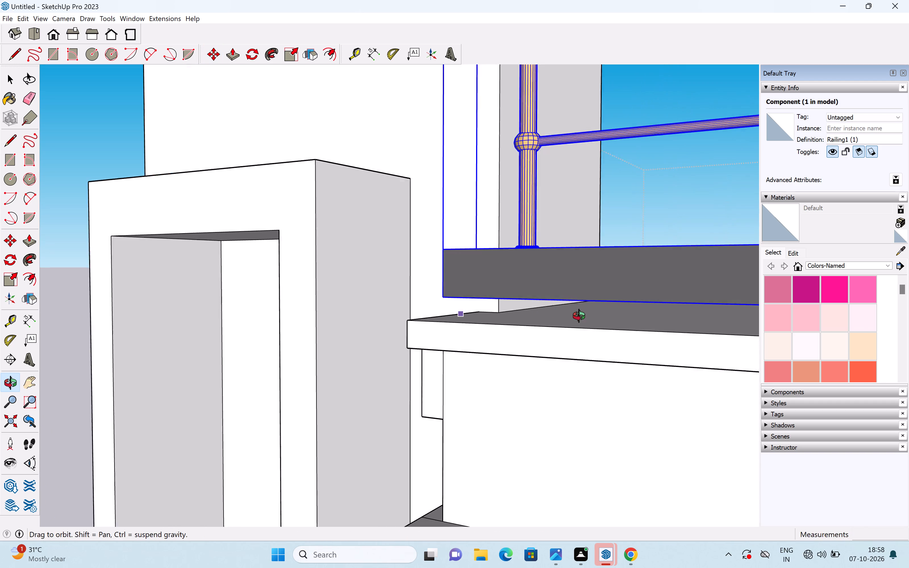
pyautogui.moveTo(579, 316); pyautogui.dragTo(582, 316, button='middle')
pyautogui.moveTo(449, 315); pyautogui.dragTo(537, 303, button='middle')
pyautogui.scroll(5, 457, 305)
pyautogui.moveTo(455, 293); pyautogui.dragTo(495, 239, button='middle')
pyautogui.scroll(1, 495, 239)
pyautogui.moveTo(455, 278); pyautogui.dragTo(496, 303, button='middle')
pyautogui.click(470, 294)
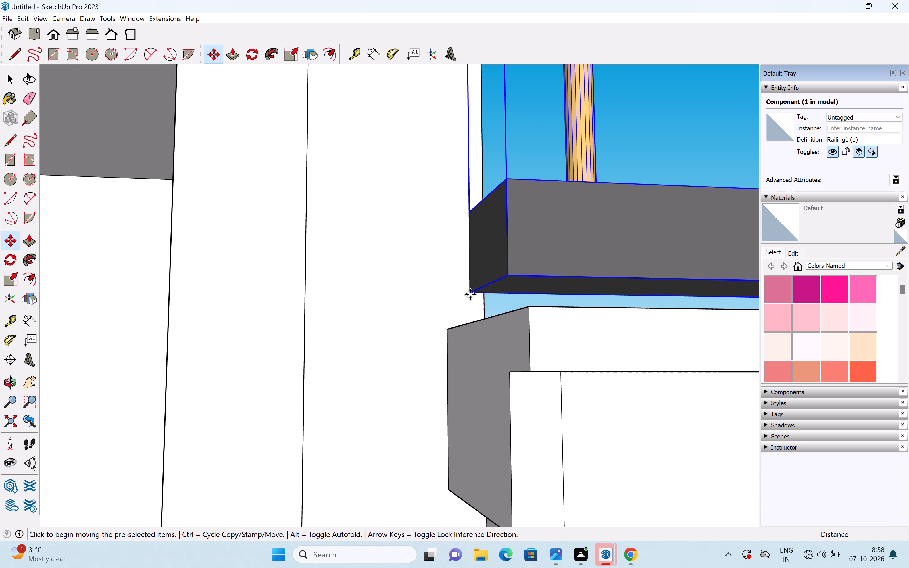
pyautogui.click(484, 319)
# Scale the roof railing's length along the red axis to about 0.56 so it ends at the parapet's outer corner.
pyautogui.moveTo(491, 302); pyautogui.dragTo(349, 435, button='middle')
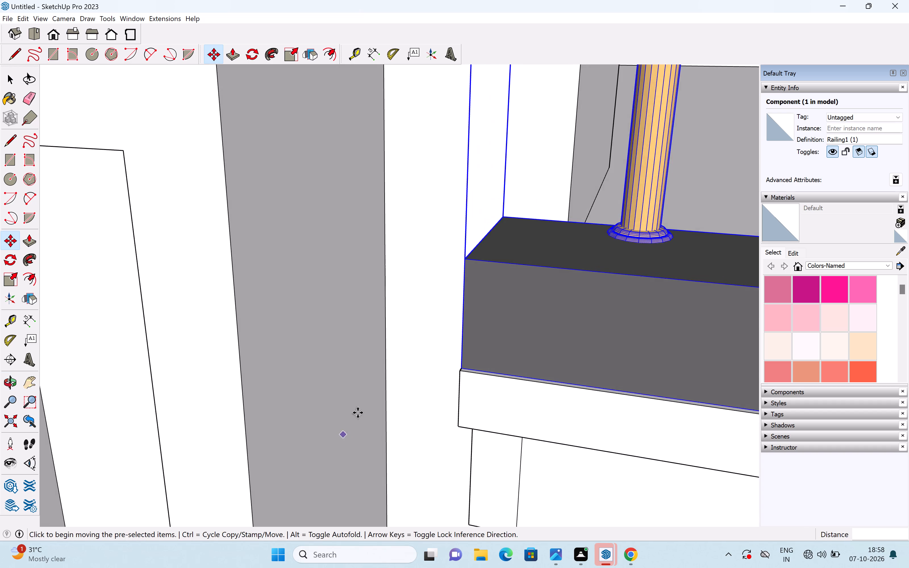
pyautogui.scroll(-17, 368, 407)
pyautogui.scroll(-19, 403, 329)
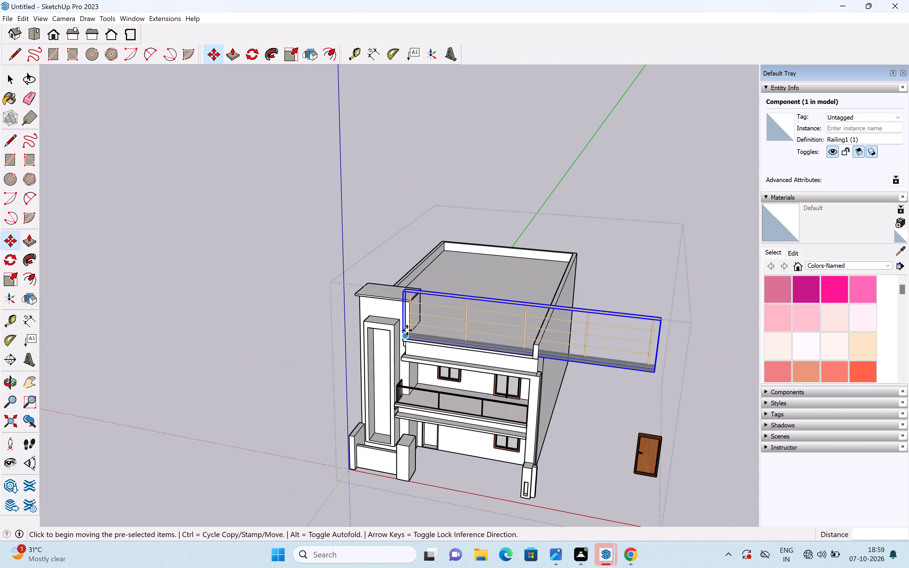
pyautogui.press('space')
pyautogui.moveTo(646, 353); pyautogui.dragTo(530, 408, button='middle')
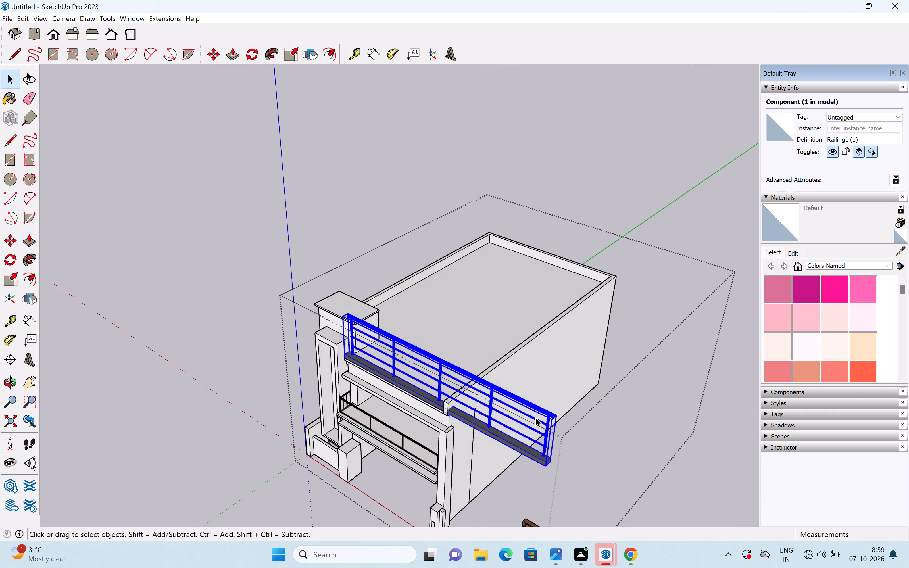
pyautogui.press('s')
pyautogui.scroll(4, 552, 438)
pyautogui.moveTo(553, 443); pyautogui.dragTo(547, 440)
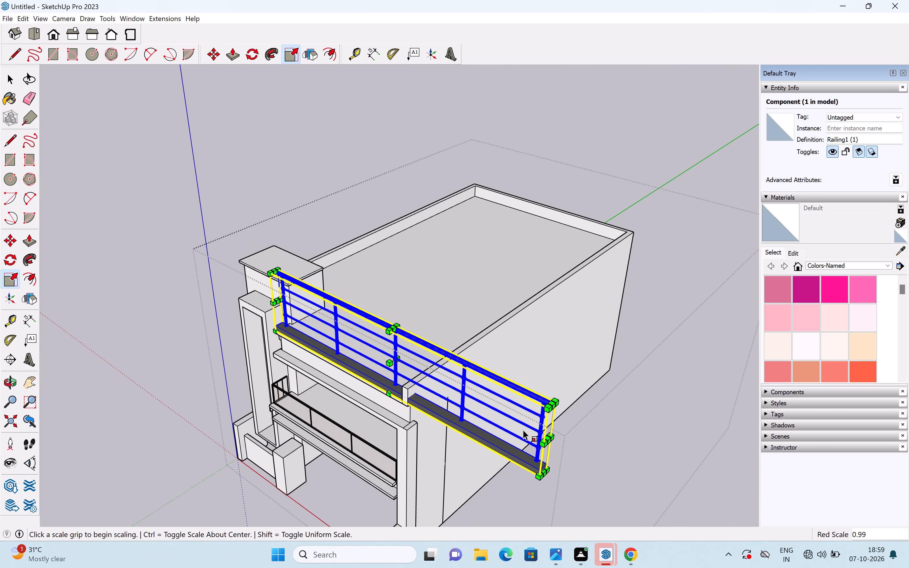
pyautogui.click(547, 441)
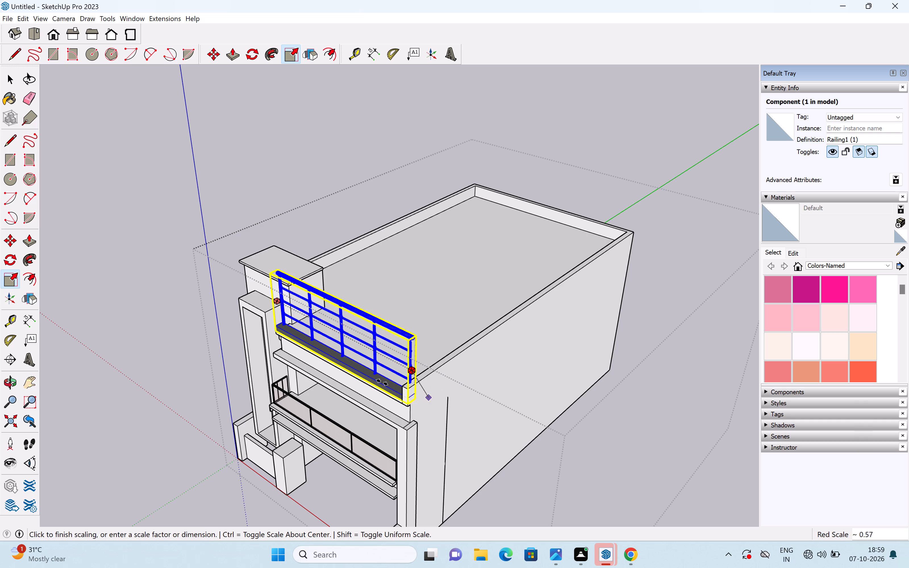
pyautogui.click(397, 391)
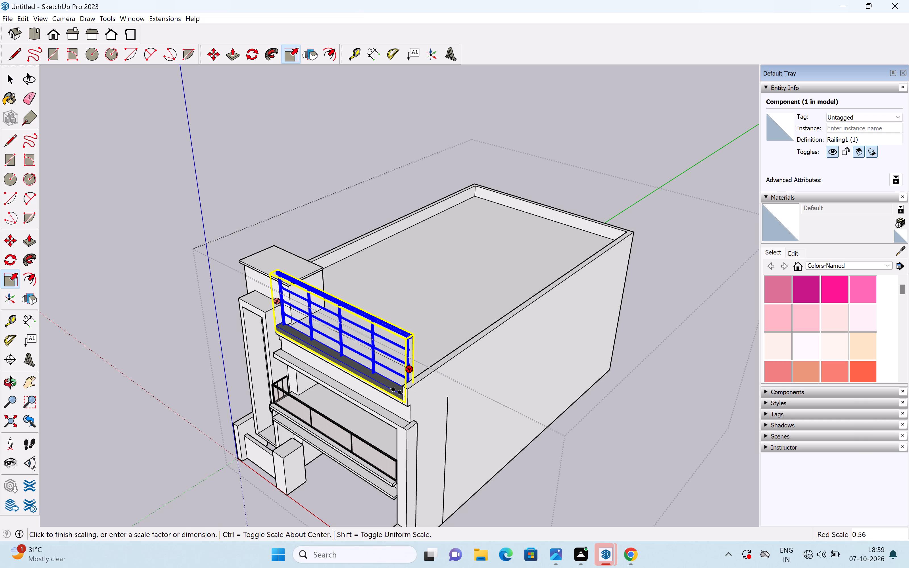
# Scale the roof railing's height down along the blue axis to about 0.3, keeping its base on the parapet coping.
pyautogui.press('space')
pyautogui.moveTo(398, 386); pyautogui.dragTo(528, 297, button='middle')
pyautogui.scroll(3, 508, 302)
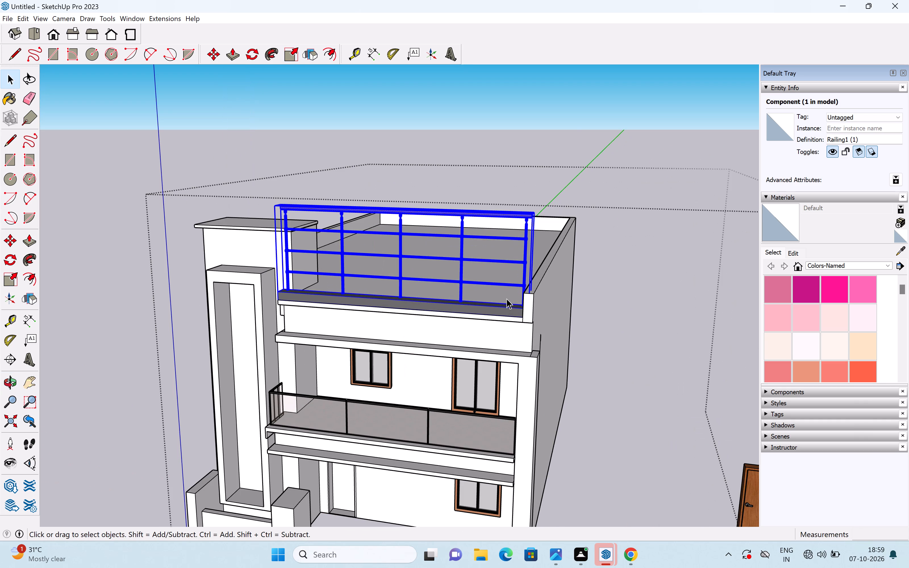
pyautogui.press('s')
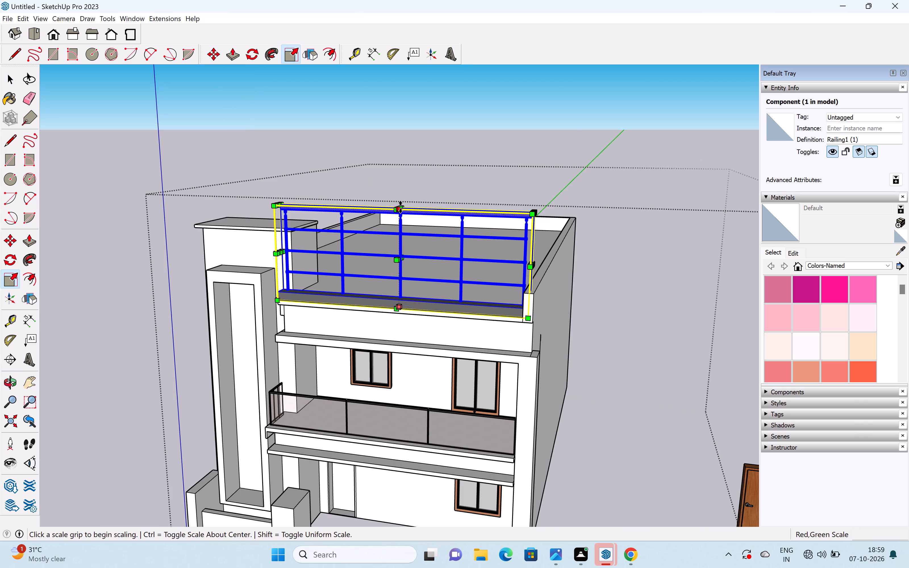
pyautogui.moveTo(401, 207); pyautogui.dragTo(412, 277)
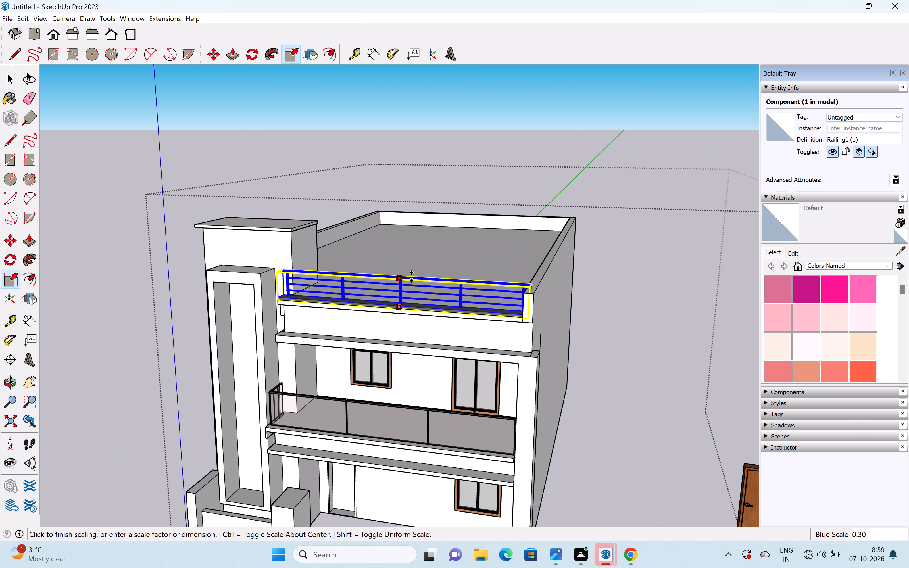
pyautogui.moveTo(412, 277); pyautogui.dragTo(415, 280)
pyautogui.press('space')
# Move the roof railing by its bottom rear corner back to the junction of the coping and the tower wall.
pyautogui.moveTo(293, 316); pyautogui.dragTo(516, 318, button='middle')
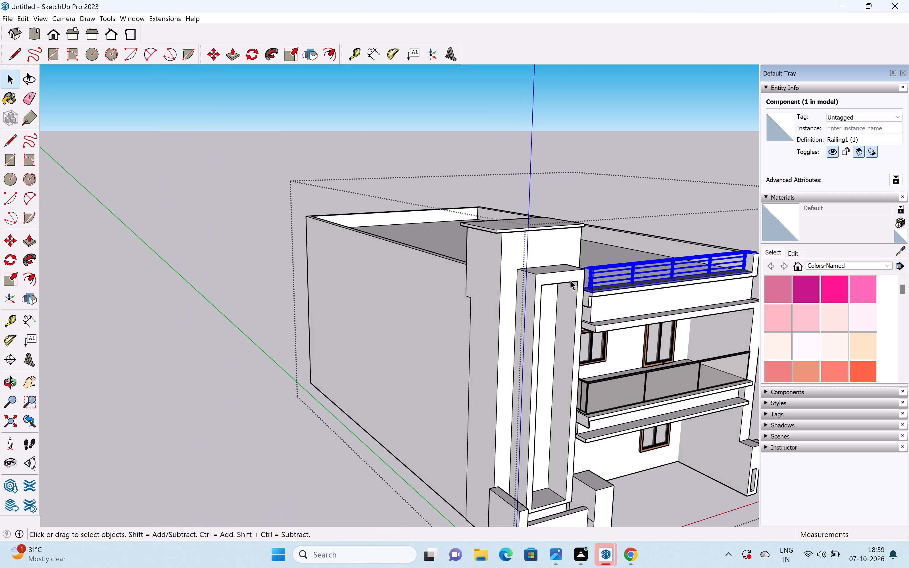
pyautogui.scroll(16, 579, 280)
pyautogui.scroll(-1, 595, 287)
pyautogui.scroll(3, 595, 287)
pyautogui.moveTo(582, 288); pyautogui.dragTo(549, 304, button='middle')
pyautogui.scroll(4, 574, 349)
pyautogui.press('m')
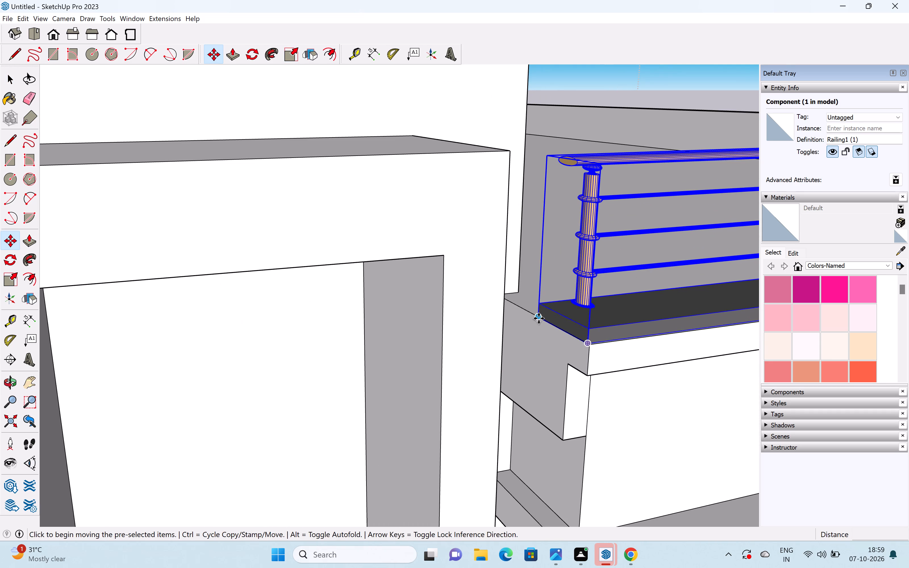
pyautogui.click(539, 318)
pyautogui.click(518, 293)
pyautogui.scroll(-5, 495, 353)
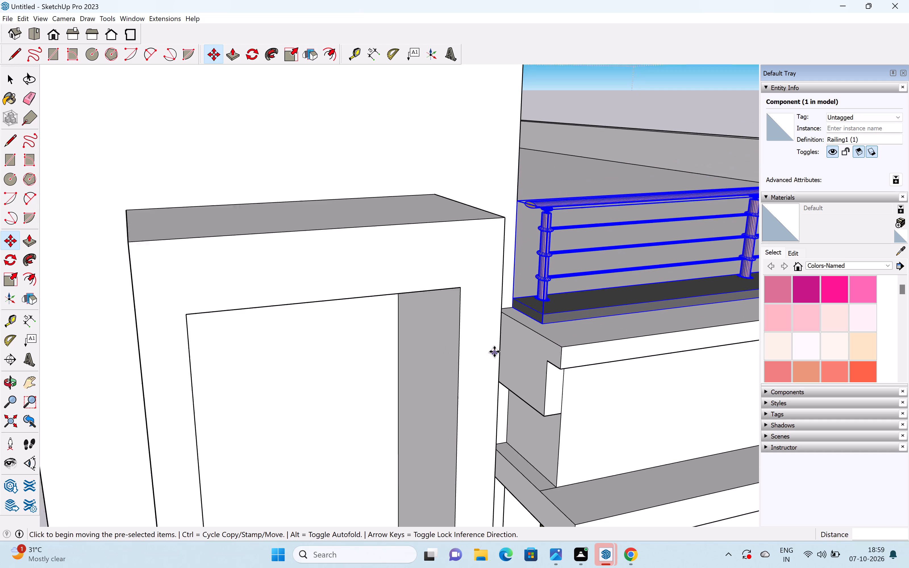
pyautogui.press('space')
pyautogui.scroll(-19, 501, 344)
pyautogui.moveTo(461, 352); pyautogui.dragTo(358, 353, button='middle')
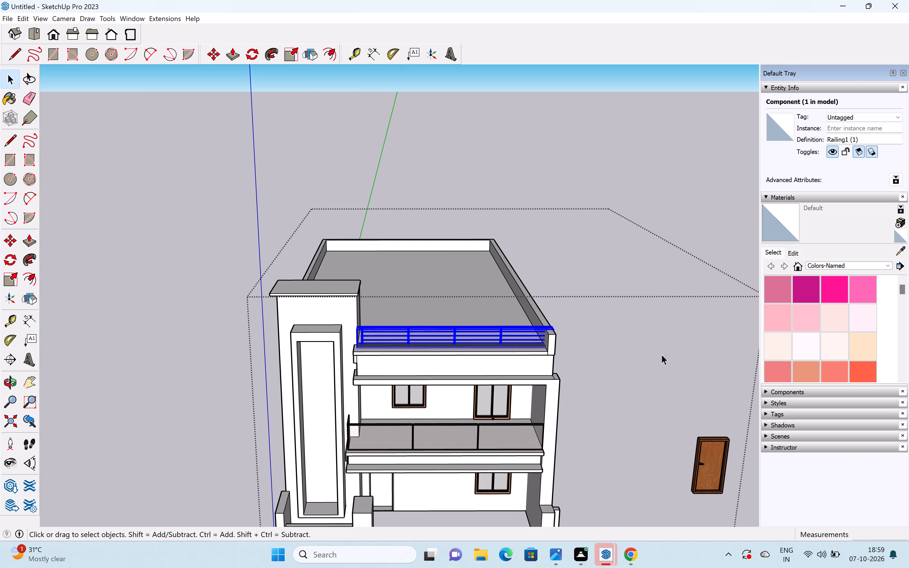
pyautogui.moveTo(658, 357); pyautogui.dragTo(654, 356)
# Scale the roof railing's length along the red axis to about 0.97 so its end post clears the side parapet's inner face.
pyautogui.moveTo(591, 367); pyautogui.dragTo(543, 314, button='middle')
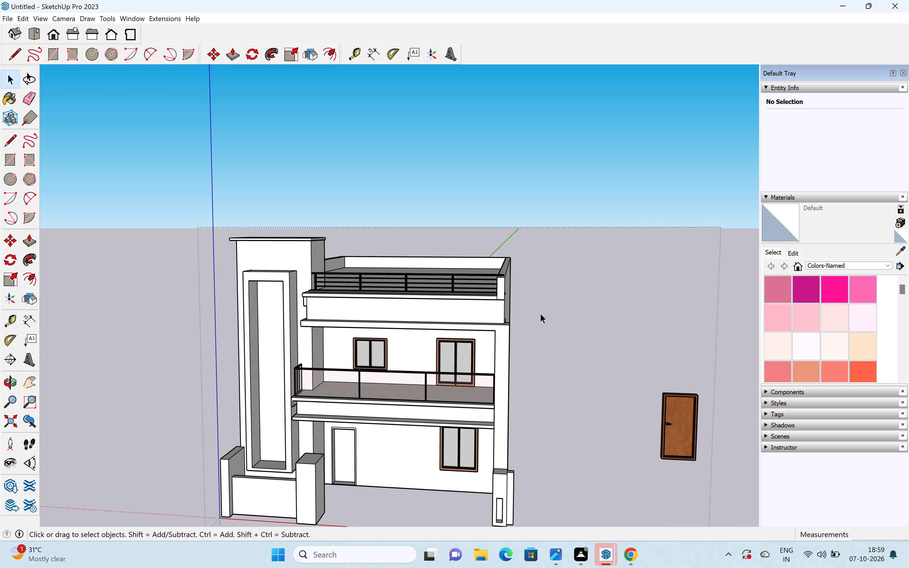
pyautogui.scroll(12, 460, 284)
pyautogui.scroll(4, 522, 259)
pyautogui.moveTo(526, 259); pyautogui.dragTo(534, 225, button='middle')
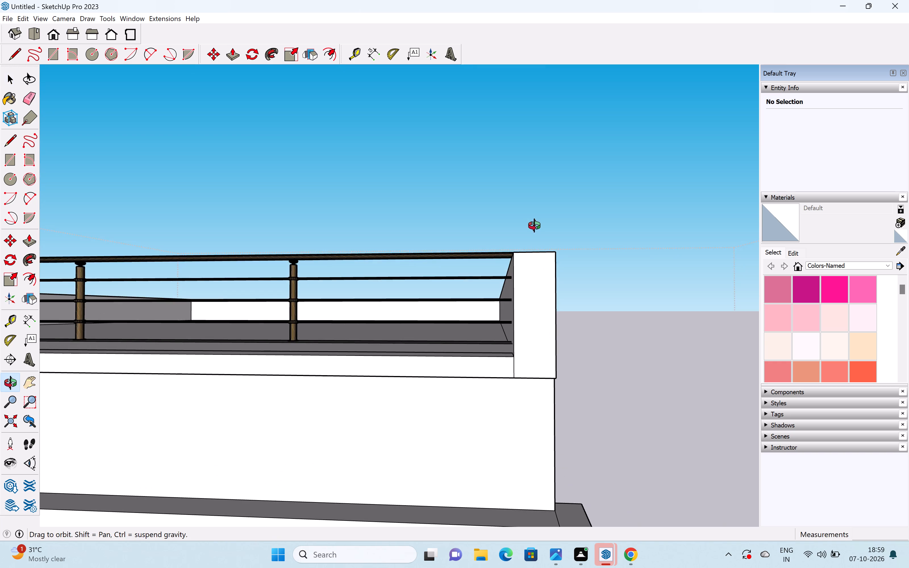
pyautogui.moveTo(534, 225); pyautogui.dragTo(495, 308, button='middle')
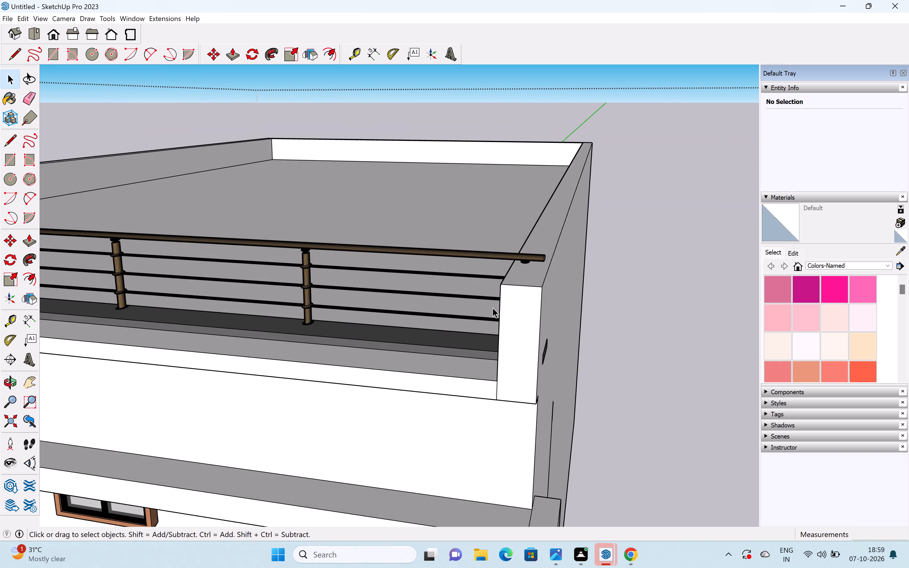
pyautogui.scroll(1, 493, 307)
pyautogui.click(451, 319)
pyautogui.press('s')
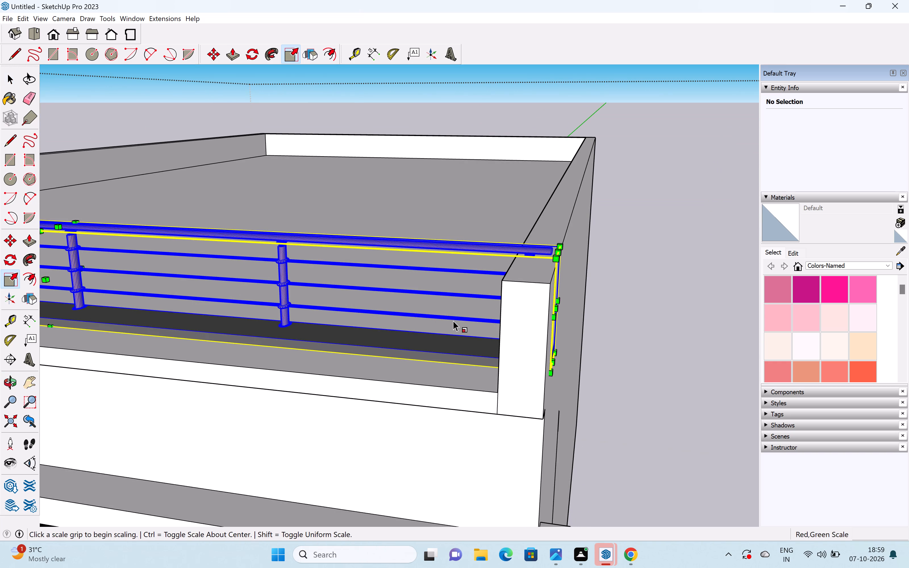
pyautogui.moveTo(557, 310); pyautogui.dragTo(531, 316)
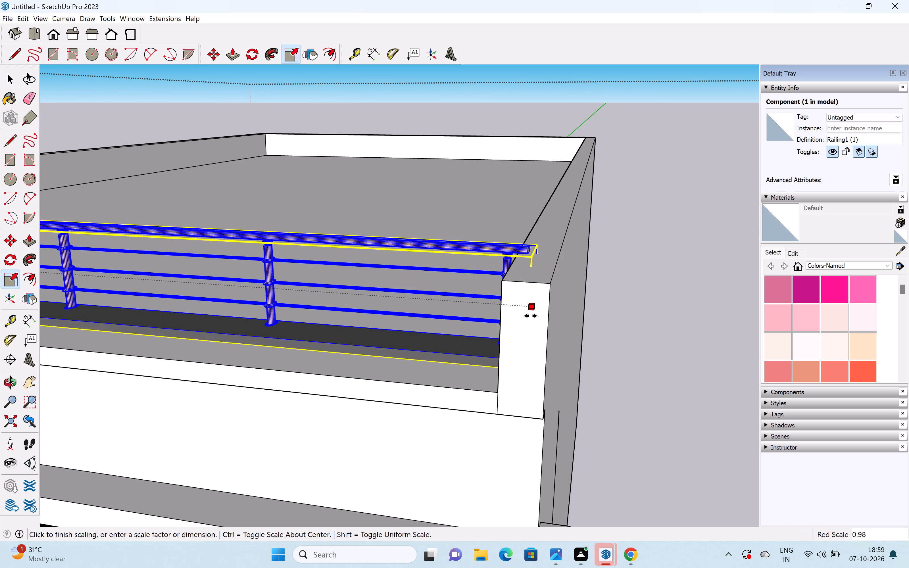
pyautogui.moveTo(531, 316); pyautogui.dragTo(522, 318)
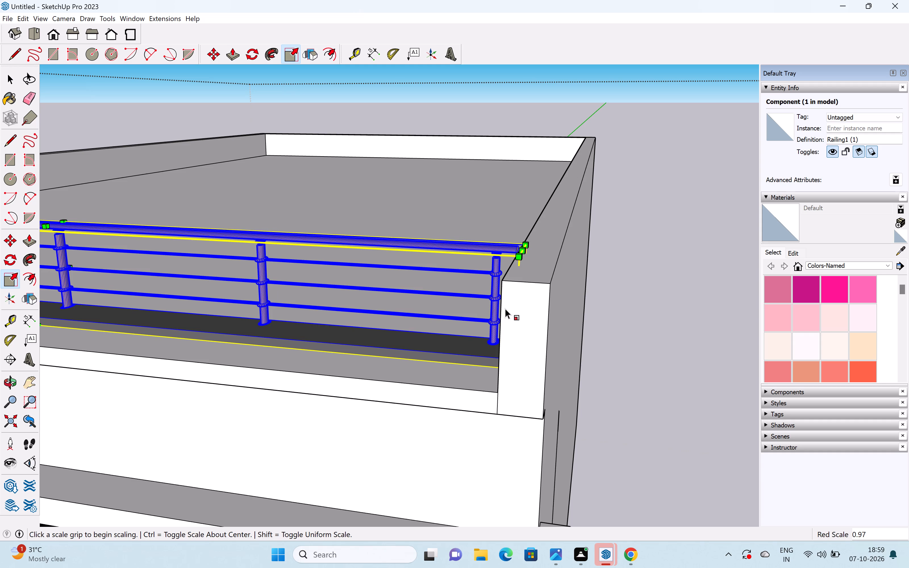
pyautogui.moveTo(508, 308); pyautogui.dragTo(568, 298, button='middle')
pyautogui.scroll(-1, 522, 308)
pyautogui.click(567, 297)
pyautogui.press('space')
pyautogui.scroll(-3, 550, 296)
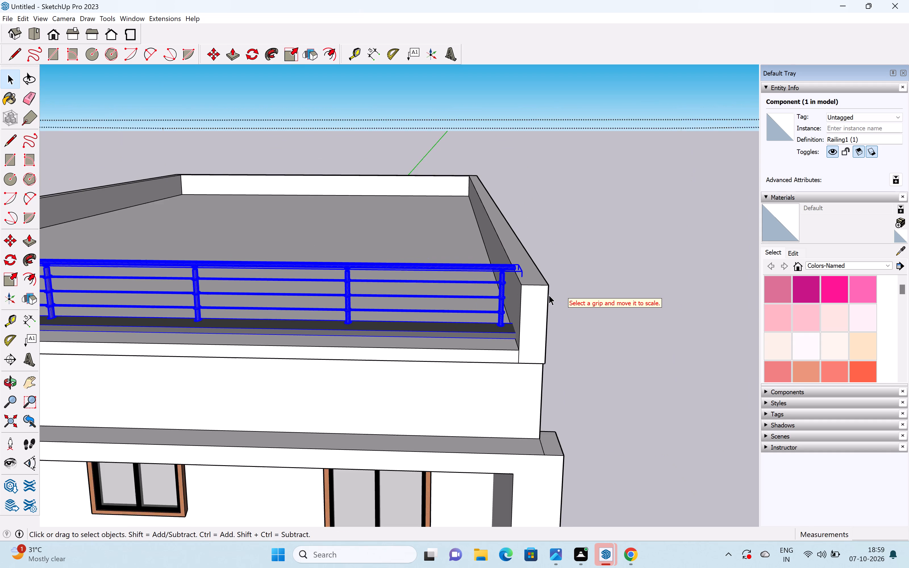
pyautogui.click(595, 391)
# Import the DOOR model from the Downloads folder and place it beside the house.
pyautogui.scroll(-11, 600, 384)
pyautogui.moveTo(588, 383); pyautogui.dragTo(554, 332, button='middle')
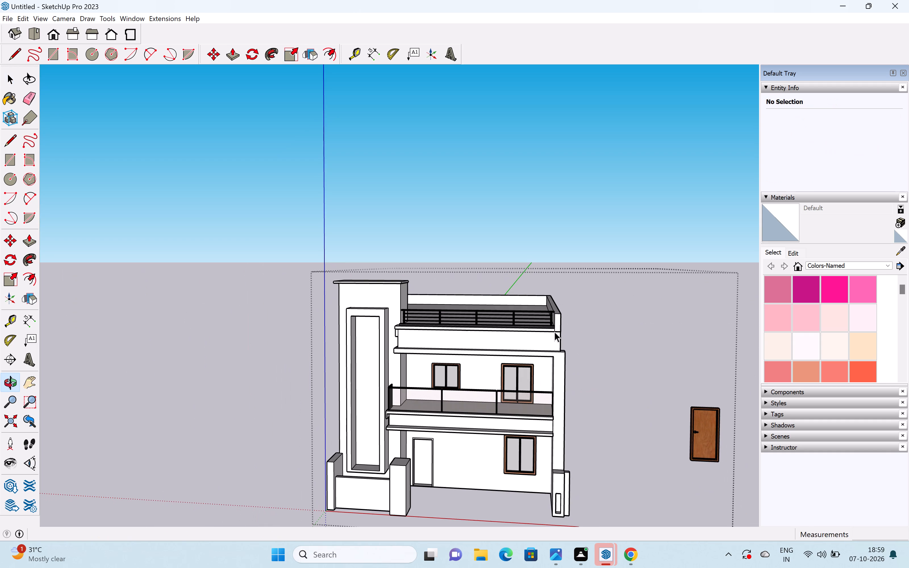
pyautogui.keyDown('shift'); pyautogui.moveTo(573, 457); pyautogui.dragTo(539, 354, button='middle'); pyautogui.keyUp('shift')
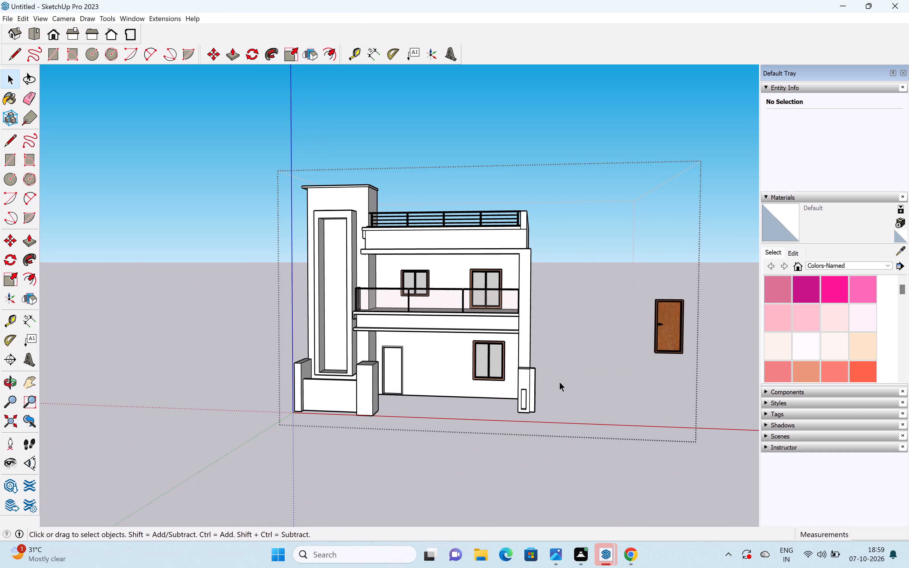
pyautogui.click(1, 15)
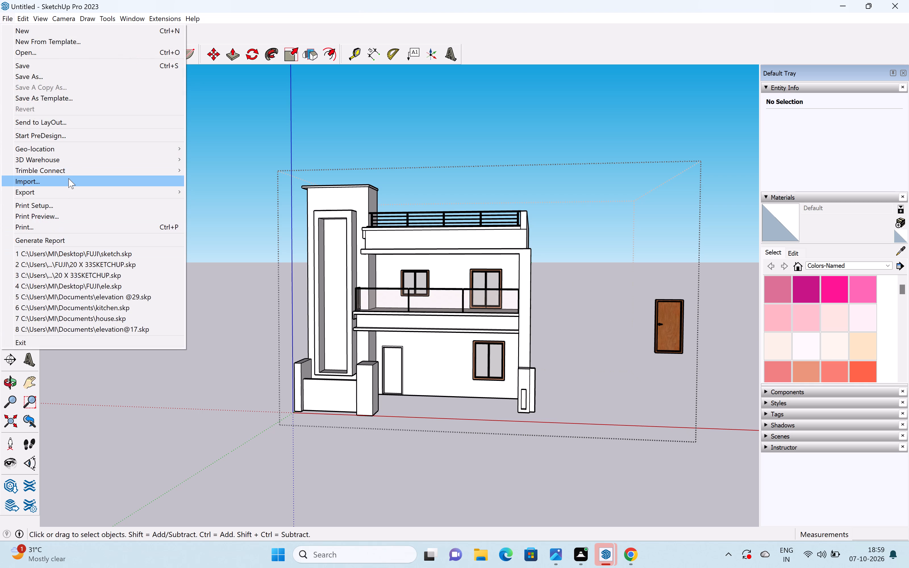
pyautogui.click(68, 178)
pyautogui.scroll(-2, 91, 160)
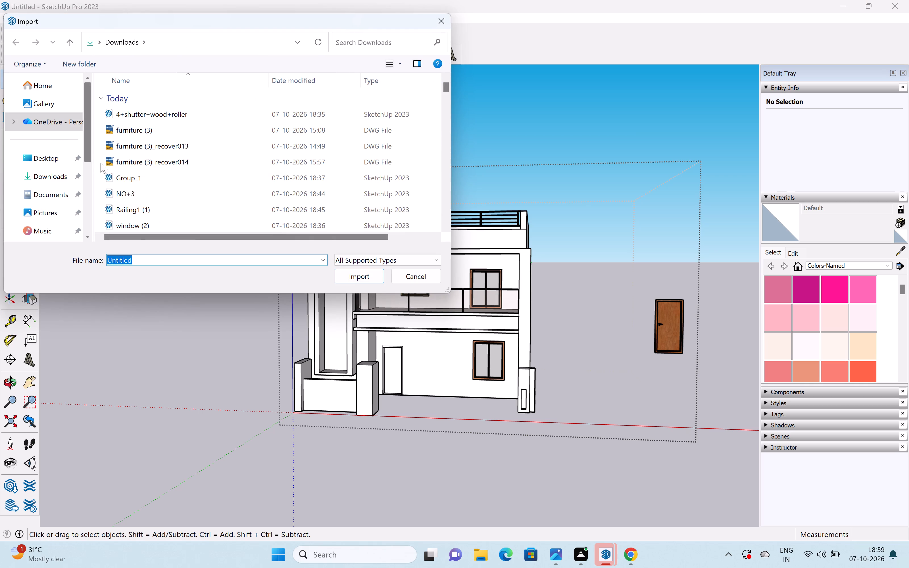
pyautogui.scroll(-3, 101, 163)
pyautogui.click(140, 159)
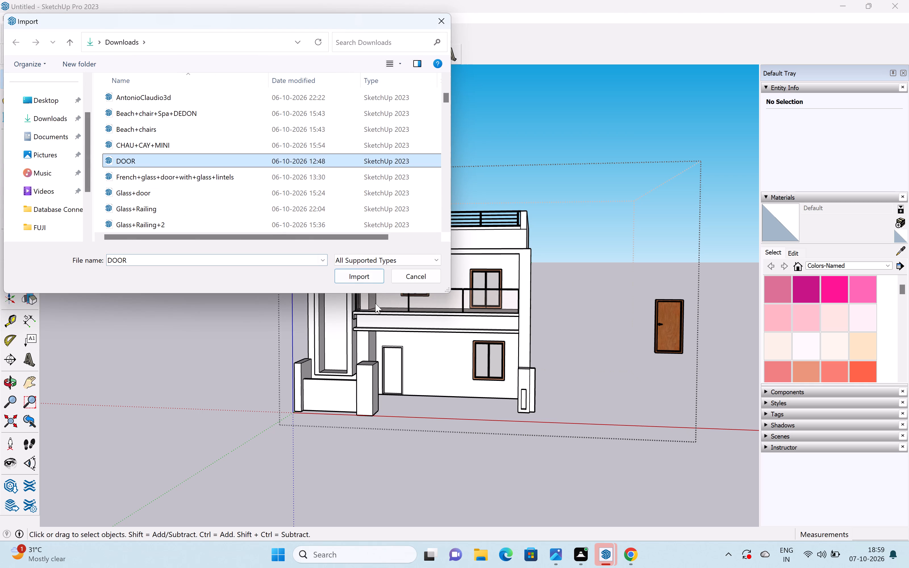
pyautogui.click(361, 279)
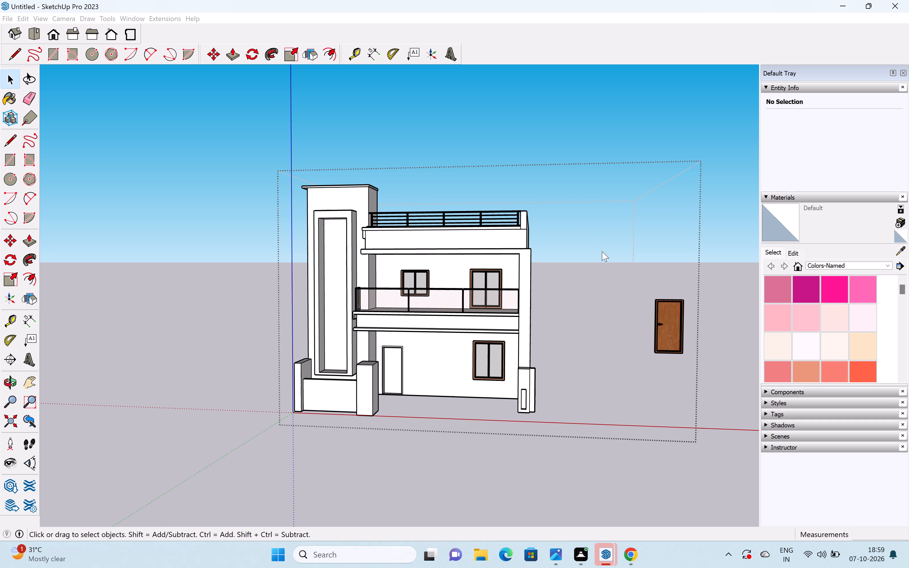
pyautogui.click(502, 332)
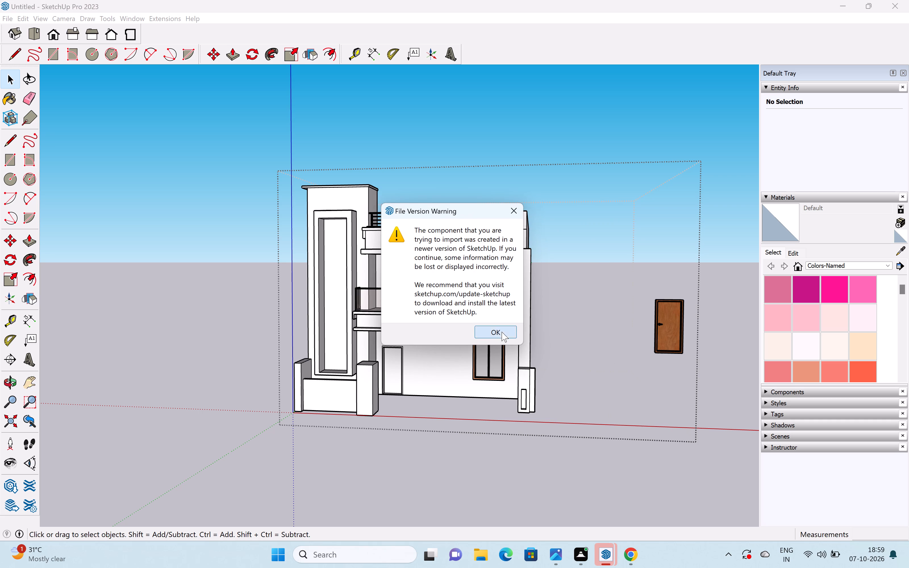
pyautogui.click(617, 400)
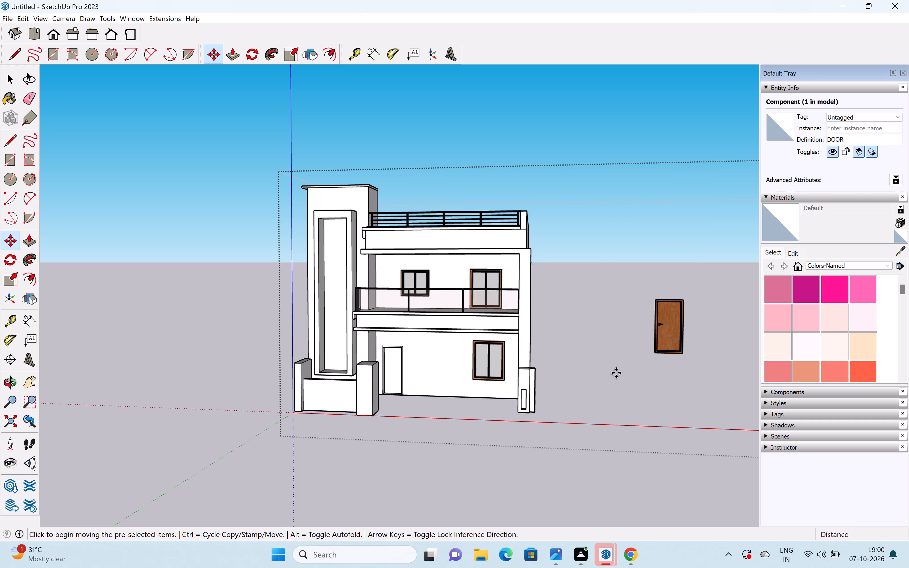
# Move the imported DOOR component closer to the house.
pyautogui.scroll(-5, 619, 402)
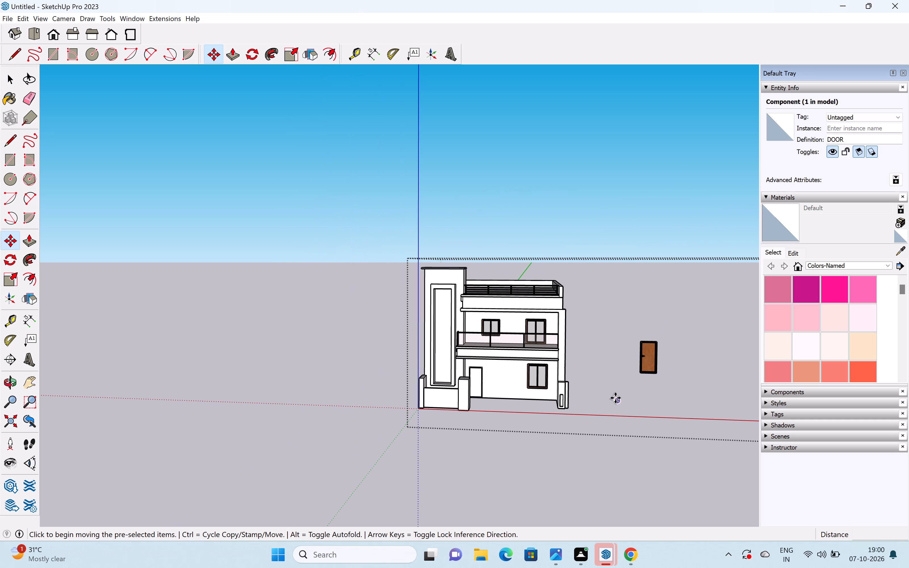
pyautogui.keyDown('shift'); pyautogui.moveTo(613, 397); pyautogui.dragTo(527, 373, button='middle'); pyautogui.keyUp('shift')
pyautogui.click(571, 382)
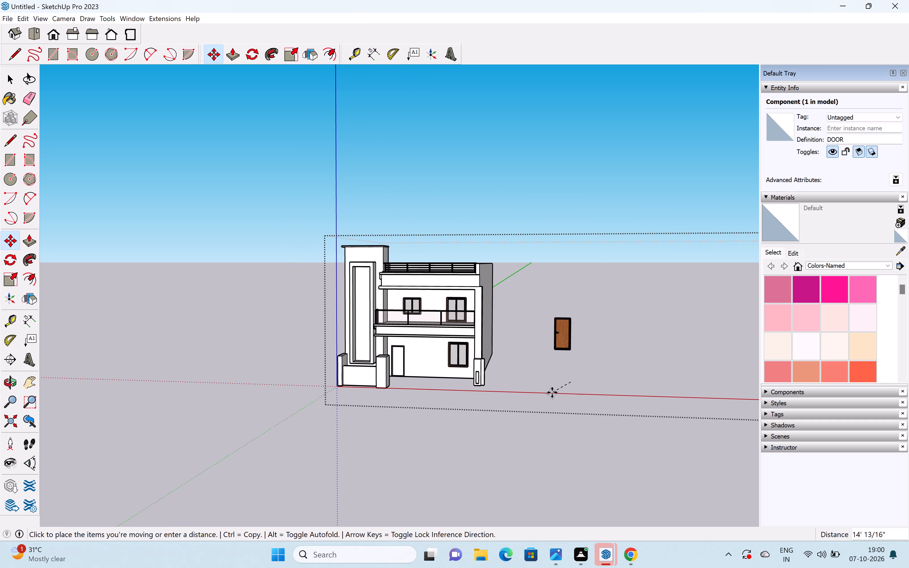
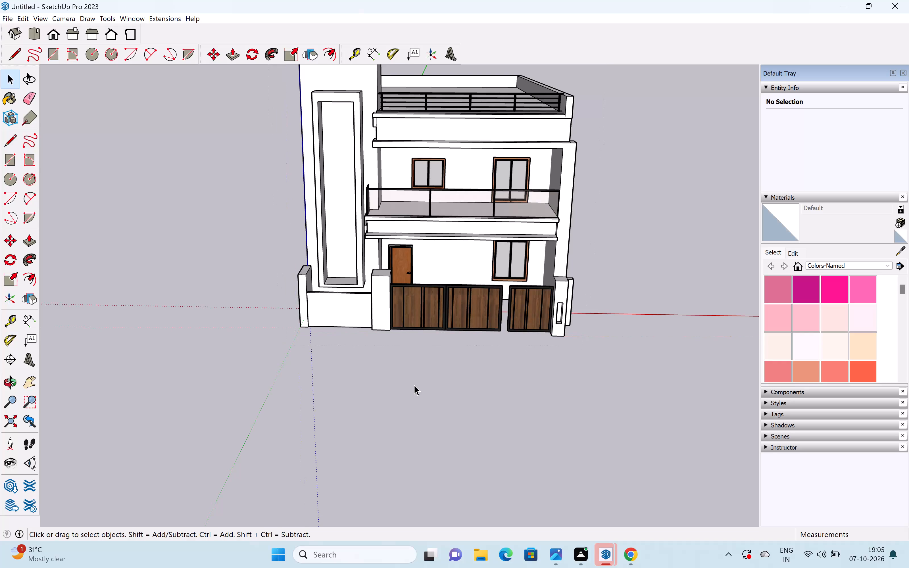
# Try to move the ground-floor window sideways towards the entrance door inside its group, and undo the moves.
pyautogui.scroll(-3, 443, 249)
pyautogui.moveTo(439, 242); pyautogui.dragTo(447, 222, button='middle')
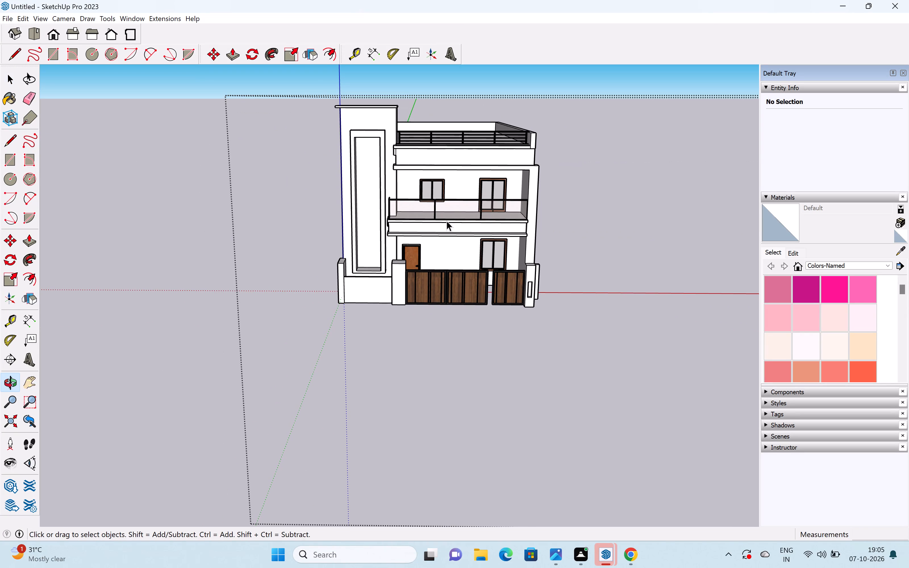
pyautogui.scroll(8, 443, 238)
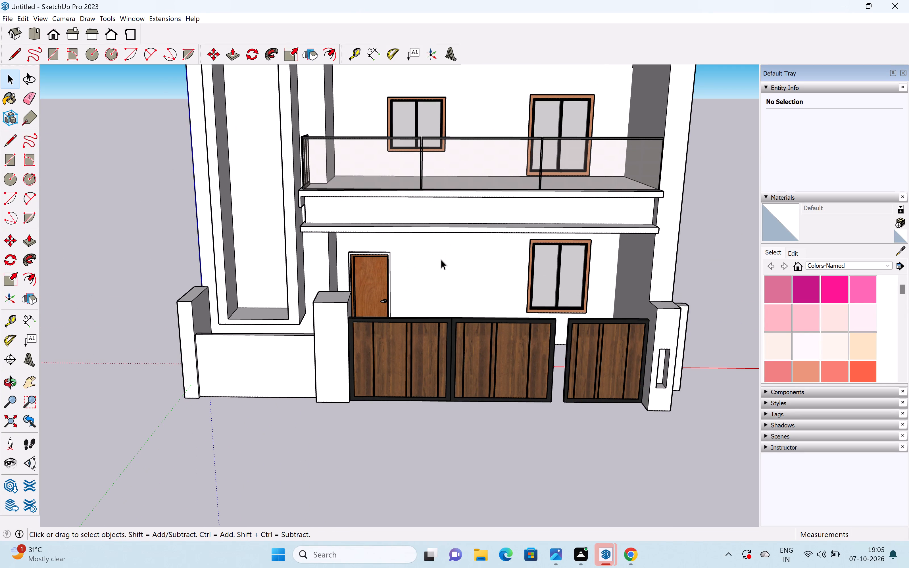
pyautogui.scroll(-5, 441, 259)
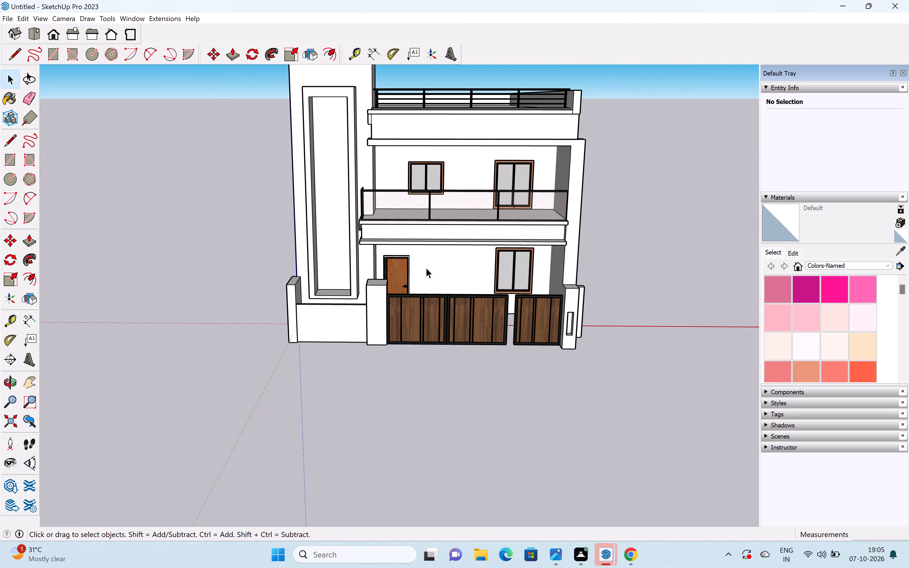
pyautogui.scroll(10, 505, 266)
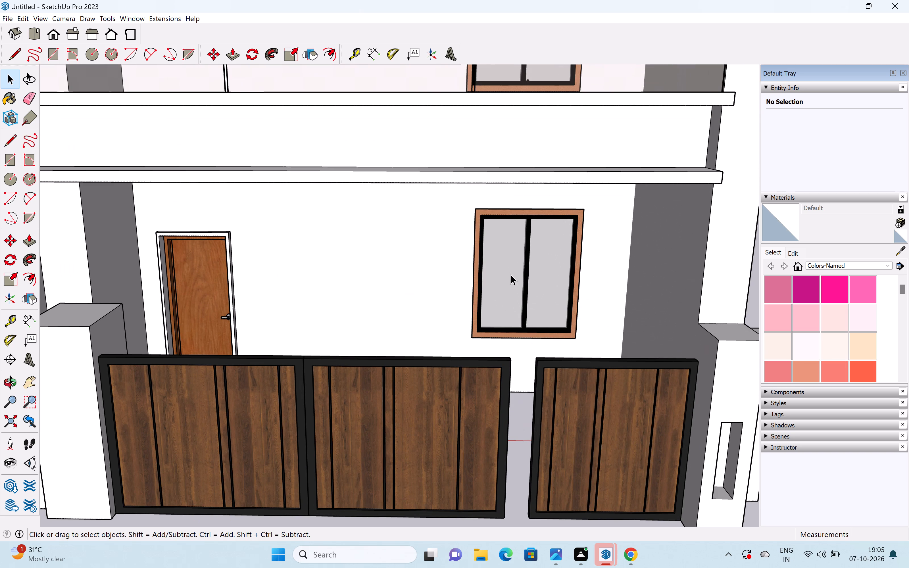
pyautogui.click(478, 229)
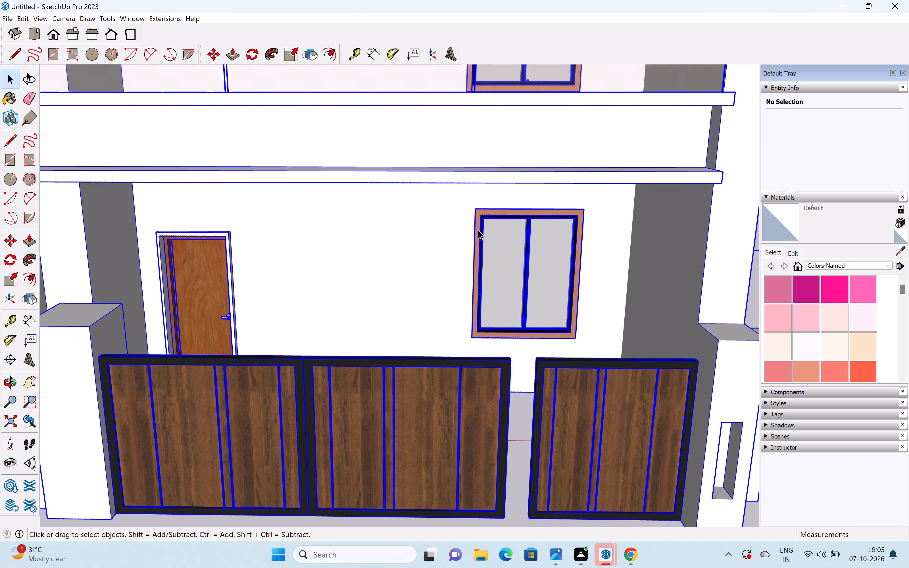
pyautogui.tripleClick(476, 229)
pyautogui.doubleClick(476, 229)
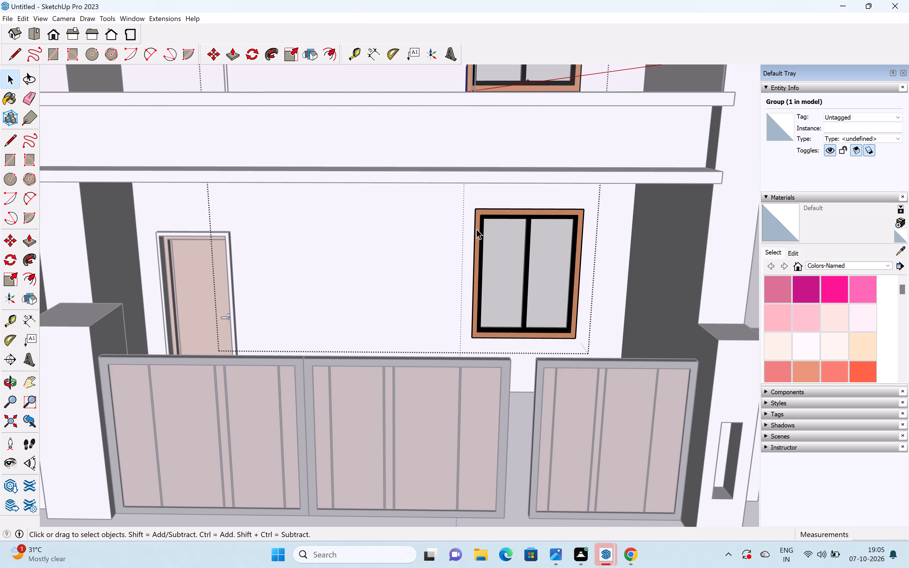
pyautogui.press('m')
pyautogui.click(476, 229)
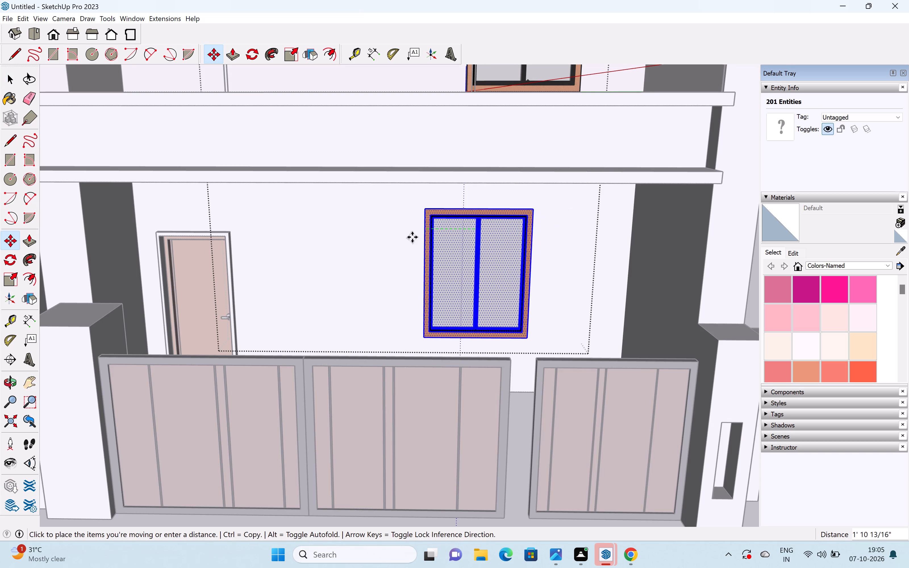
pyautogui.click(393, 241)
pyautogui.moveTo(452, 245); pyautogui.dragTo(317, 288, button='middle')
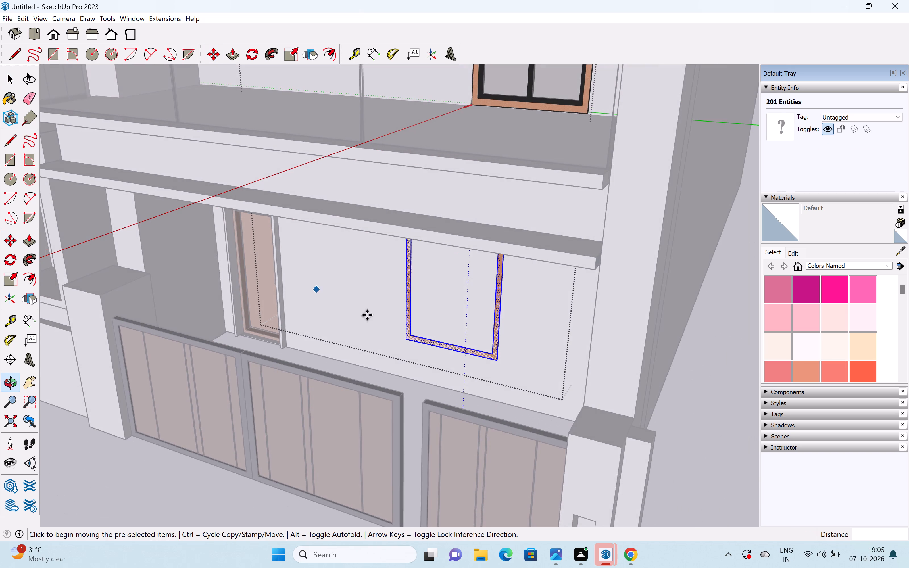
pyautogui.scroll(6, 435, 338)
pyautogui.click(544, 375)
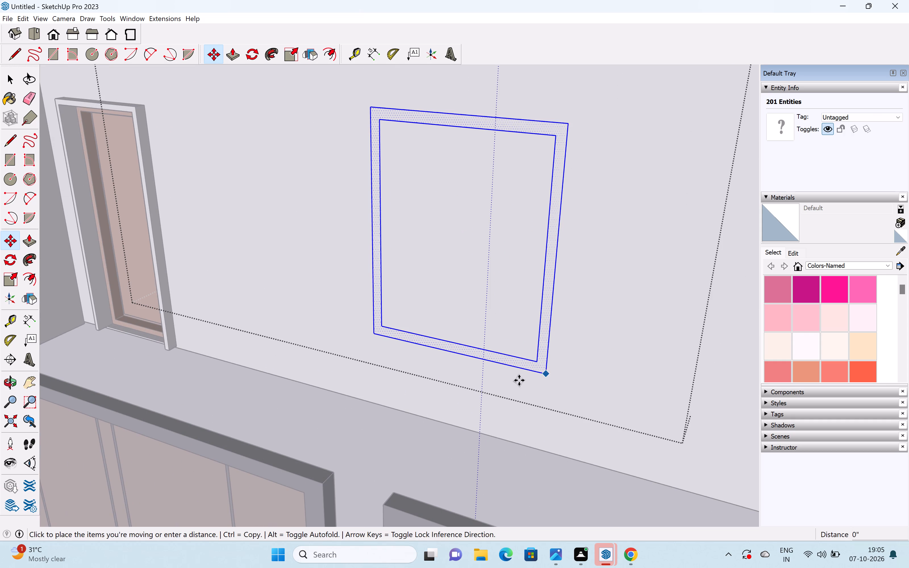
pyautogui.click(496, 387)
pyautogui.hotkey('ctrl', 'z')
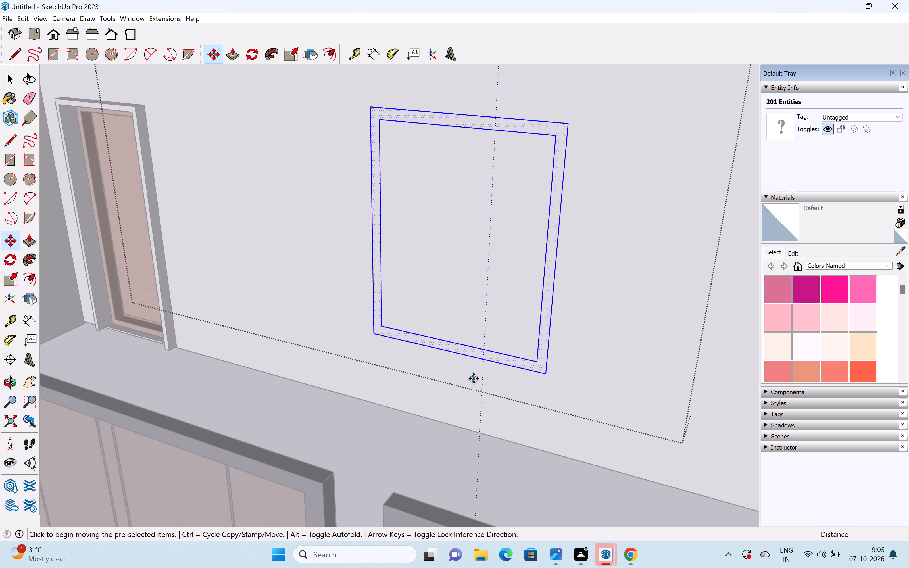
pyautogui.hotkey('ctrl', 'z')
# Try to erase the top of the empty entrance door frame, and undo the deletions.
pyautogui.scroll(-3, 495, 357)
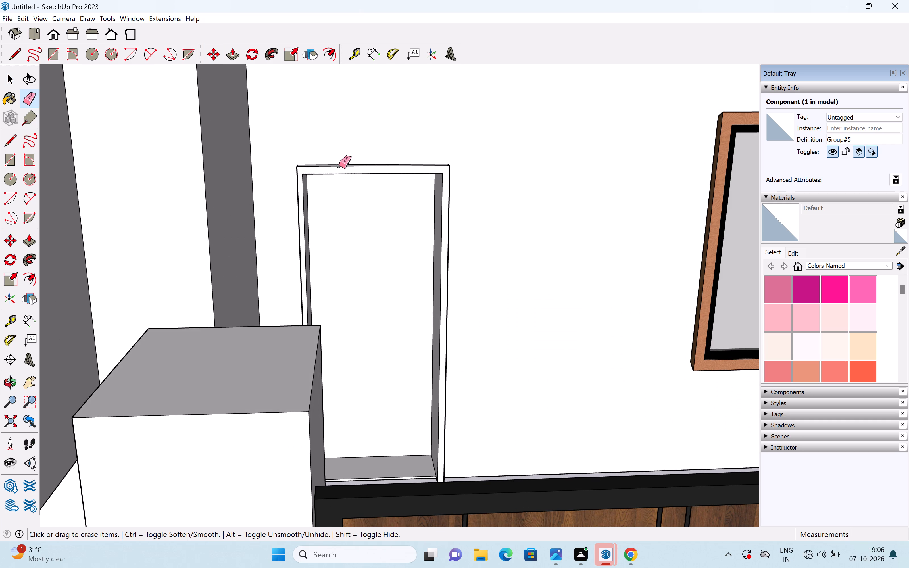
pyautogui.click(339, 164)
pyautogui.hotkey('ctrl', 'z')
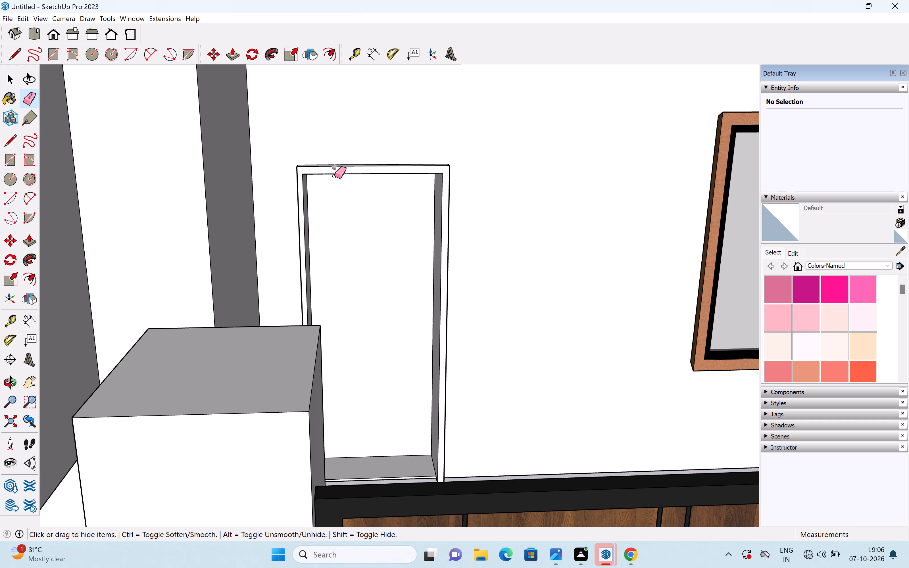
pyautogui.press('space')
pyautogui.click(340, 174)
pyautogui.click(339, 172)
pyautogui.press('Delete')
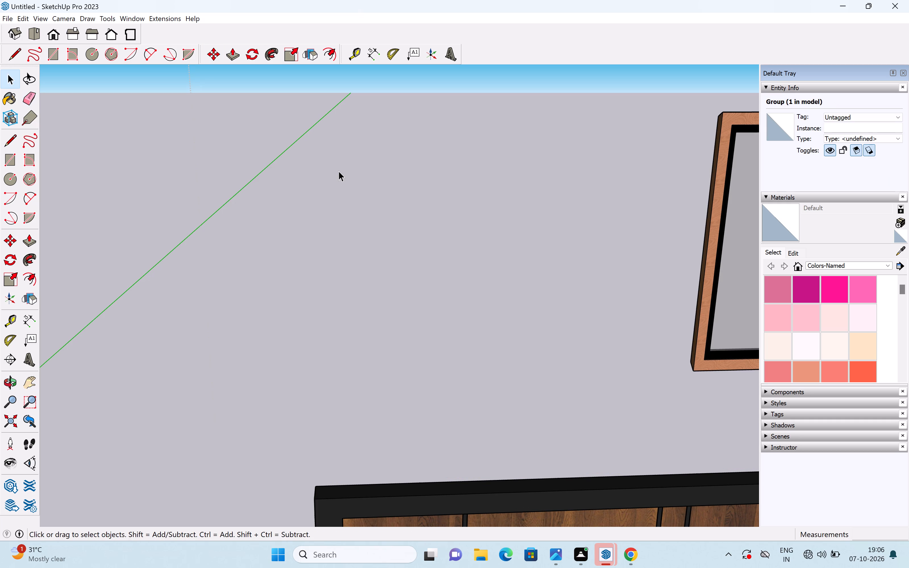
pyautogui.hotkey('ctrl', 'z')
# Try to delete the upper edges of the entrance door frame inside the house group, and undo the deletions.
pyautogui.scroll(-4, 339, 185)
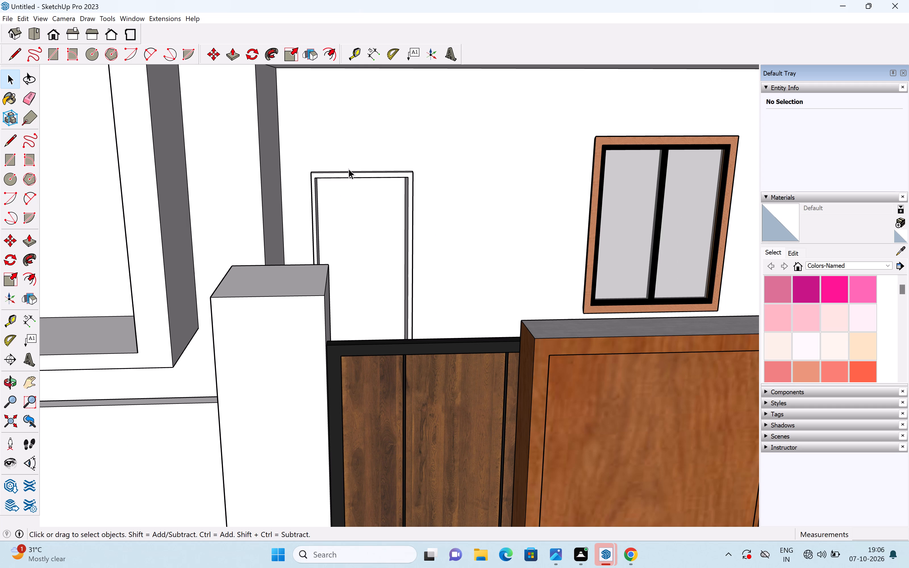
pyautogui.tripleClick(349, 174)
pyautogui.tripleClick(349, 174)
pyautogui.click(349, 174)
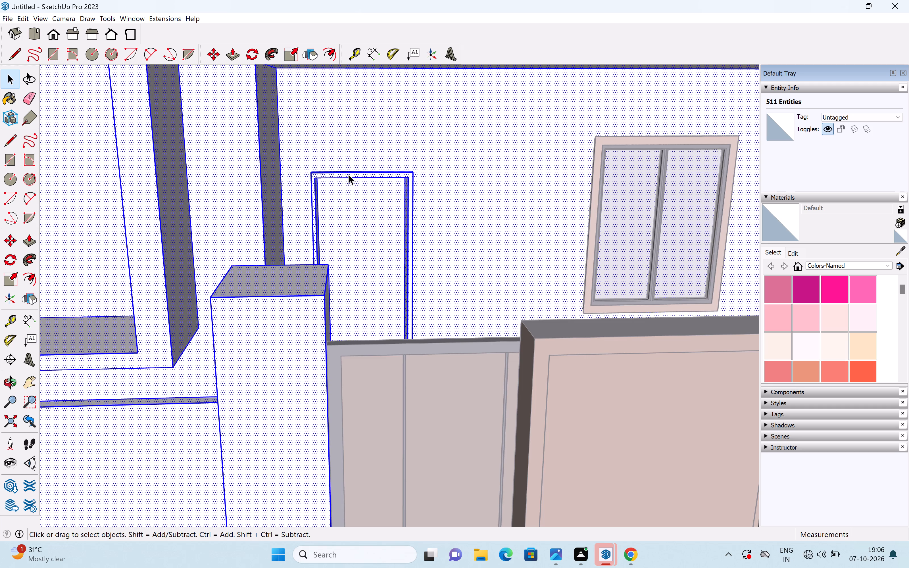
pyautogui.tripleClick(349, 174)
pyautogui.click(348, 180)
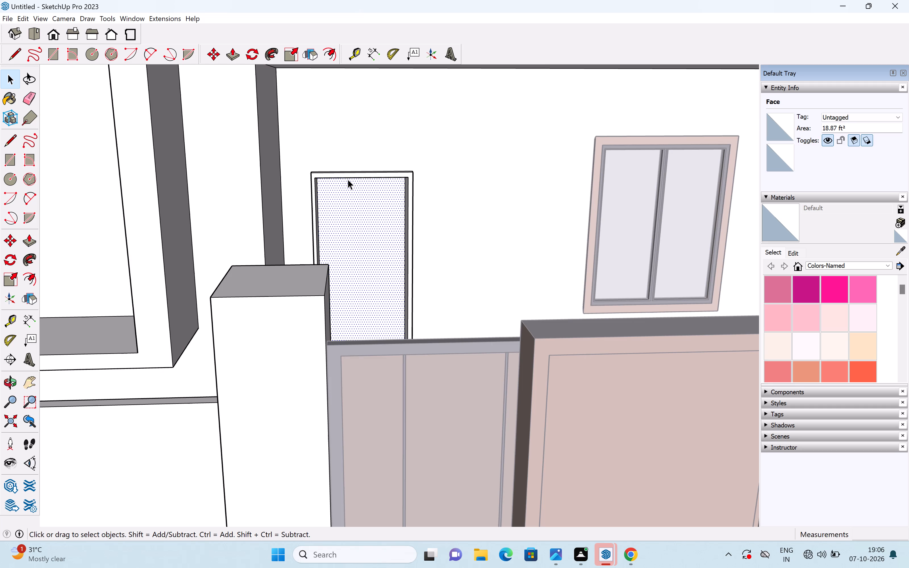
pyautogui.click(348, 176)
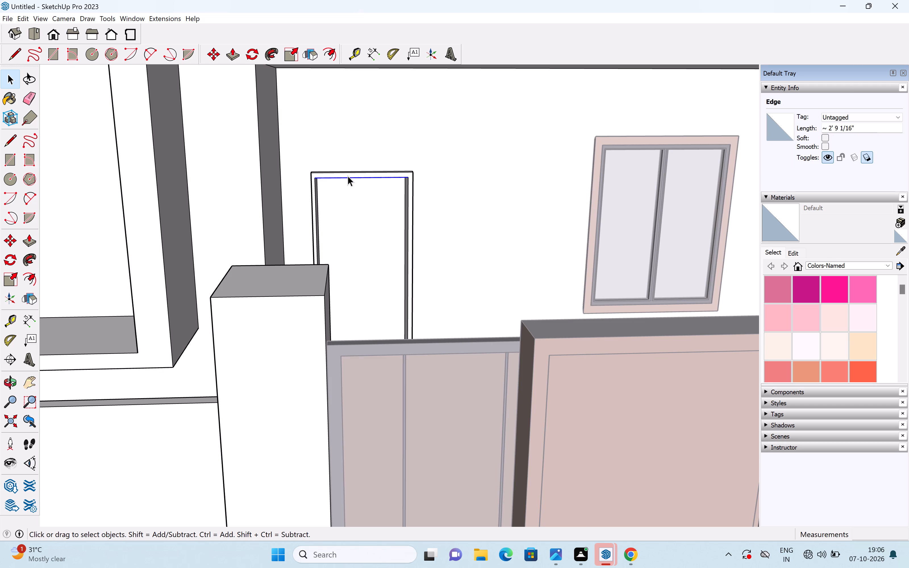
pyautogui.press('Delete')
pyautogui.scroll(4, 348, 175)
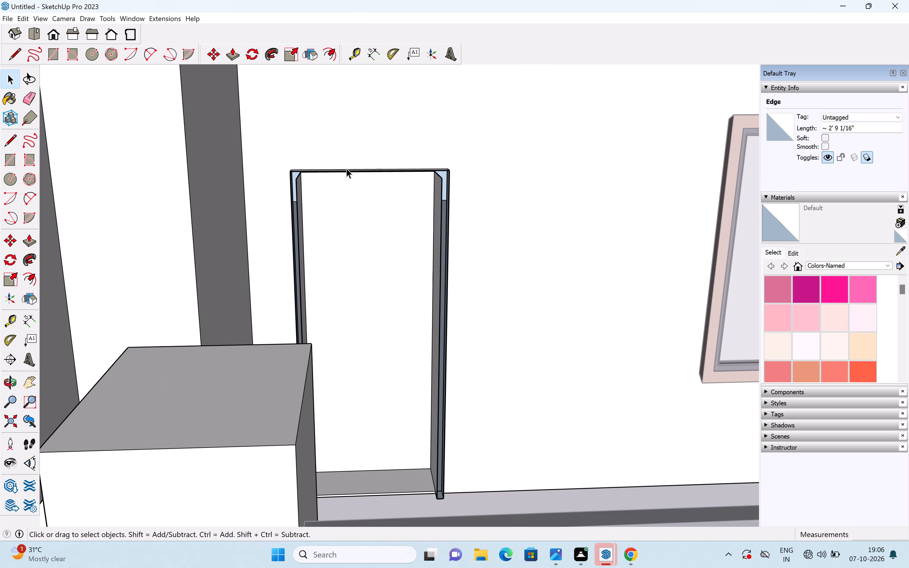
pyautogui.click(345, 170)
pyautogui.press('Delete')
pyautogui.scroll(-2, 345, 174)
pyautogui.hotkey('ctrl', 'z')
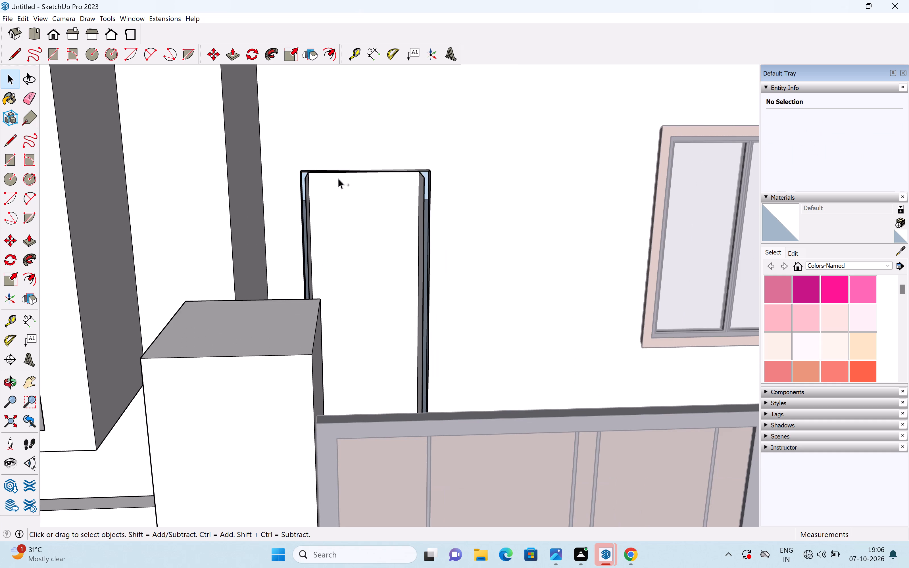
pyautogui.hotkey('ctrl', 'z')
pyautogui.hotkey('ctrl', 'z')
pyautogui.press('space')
# Push/Pull the entrance door frame's outer side face towards the ground-floor window by about 1' 7", and slightly further.
pyautogui.scroll(-1, 358, 205)
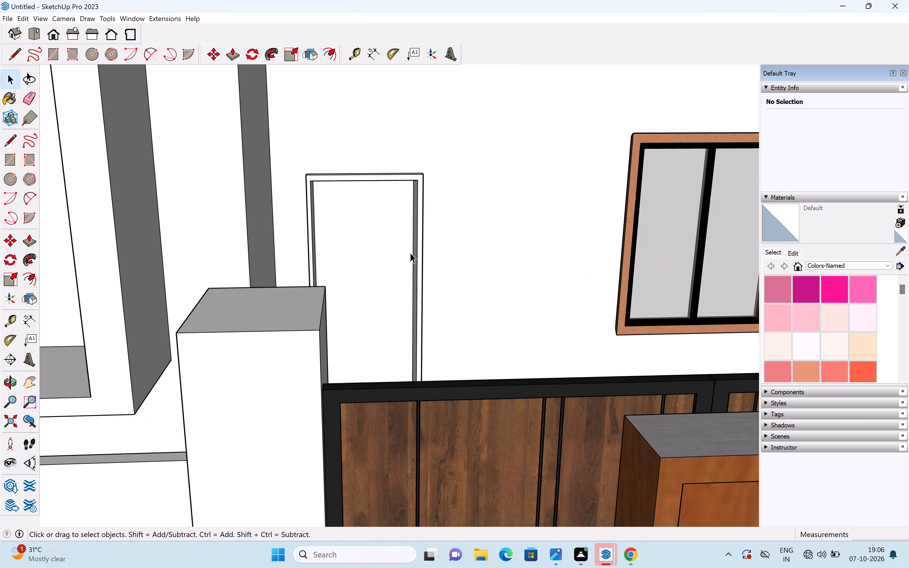
pyautogui.moveTo(422, 261); pyautogui.dragTo(463, 272, button='middle')
pyautogui.press('p')
pyautogui.moveTo(450, 266); pyautogui.dragTo(264, 302, button='middle')
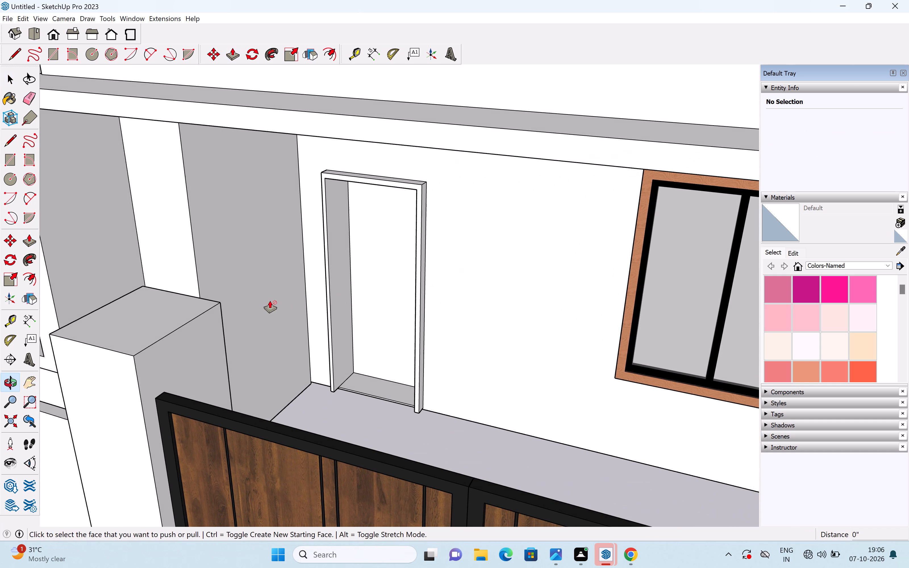
pyautogui.press('space')
pyautogui.scroll(6, 432, 300)
pyautogui.tripleClick(410, 302)
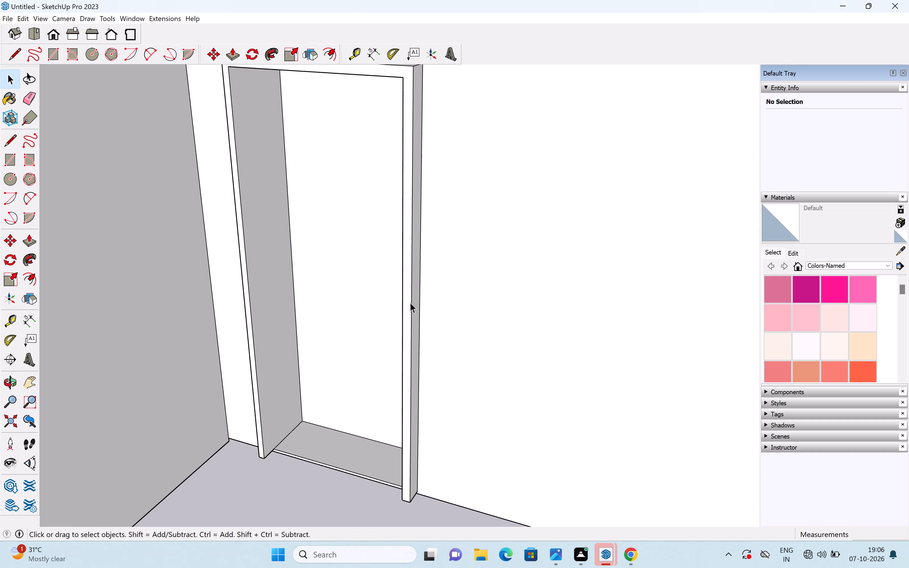
pyautogui.click(410, 302)
pyautogui.click(412, 304)
pyautogui.click(416, 304)
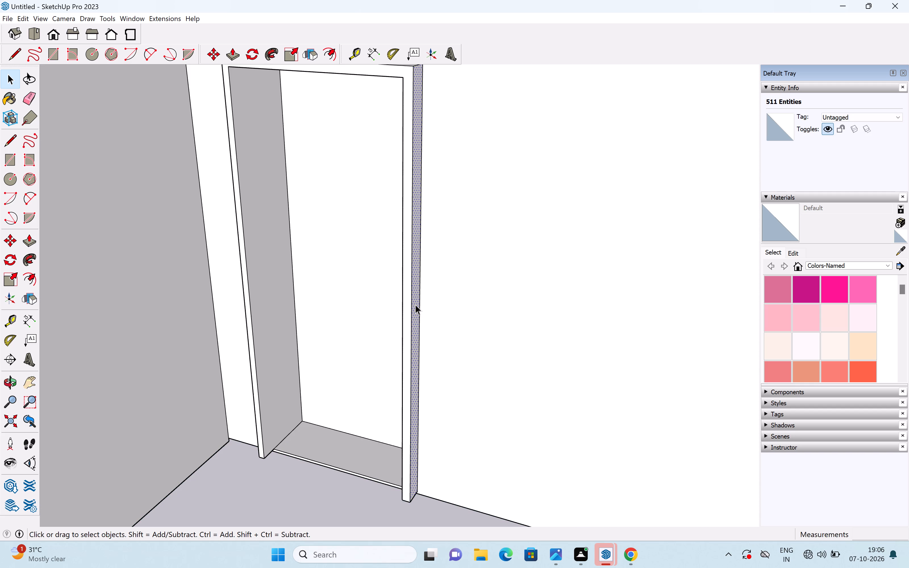
pyautogui.press('p')
pyautogui.moveTo(415, 305); pyautogui.dragTo(510, 367)
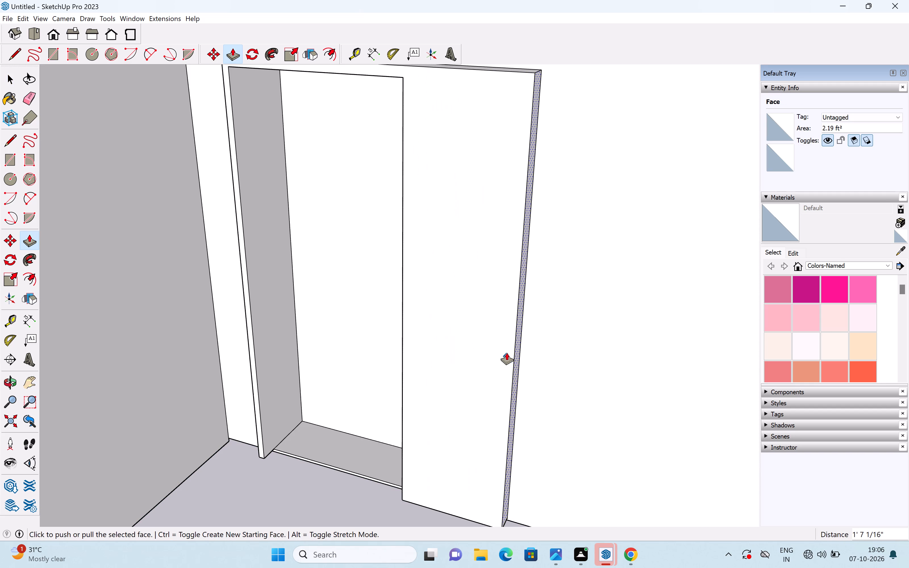
pyautogui.scroll(-7, 507, 351)
pyautogui.moveTo(455, 321); pyautogui.dragTo(708, 277, button='middle')
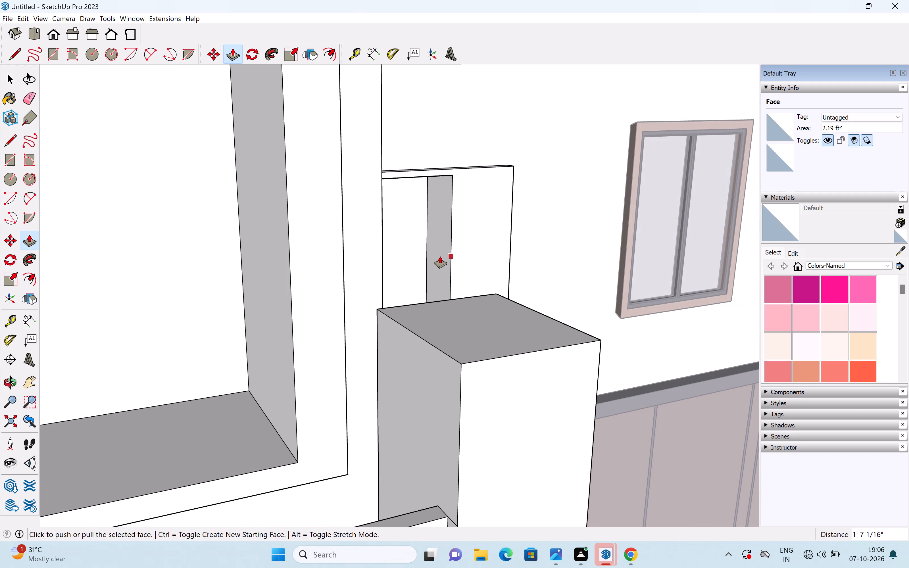
pyautogui.moveTo(440, 256); pyautogui.dragTo(467, 263)
# Push/Pull the door opening's inner side face towards the ground-floor window by about 2' 2" to widen the opening.
pyautogui.press('space')
pyautogui.click(440, 257)
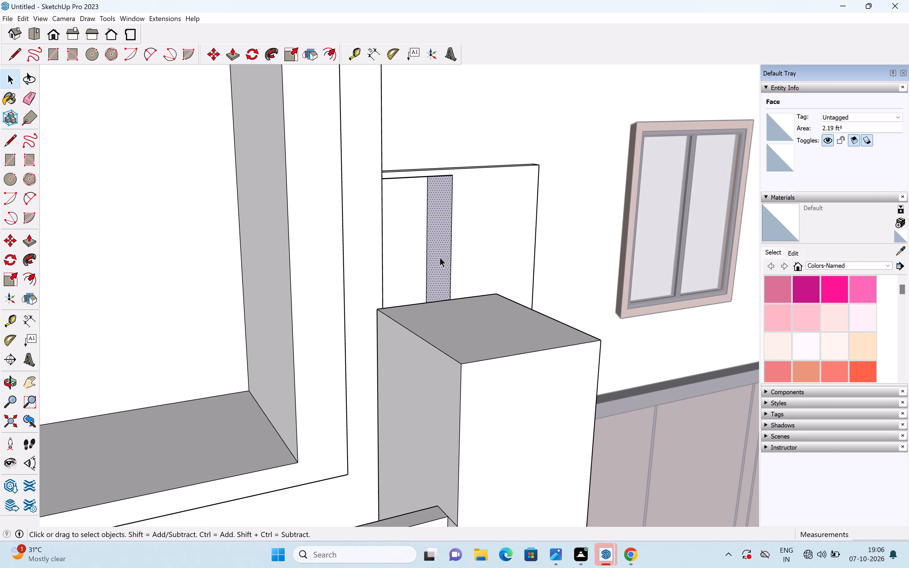
pyautogui.press('p')
pyautogui.moveTo(439, 253); pyautogui.dragTo(506, 250)
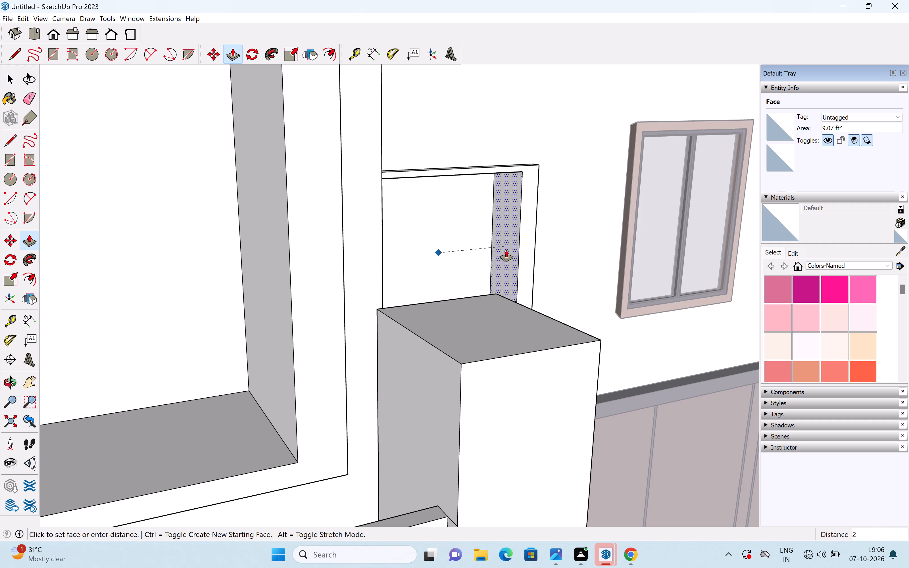
pyautogui.moveTo(506, 250); pyautogui.dragTo(511, 250)
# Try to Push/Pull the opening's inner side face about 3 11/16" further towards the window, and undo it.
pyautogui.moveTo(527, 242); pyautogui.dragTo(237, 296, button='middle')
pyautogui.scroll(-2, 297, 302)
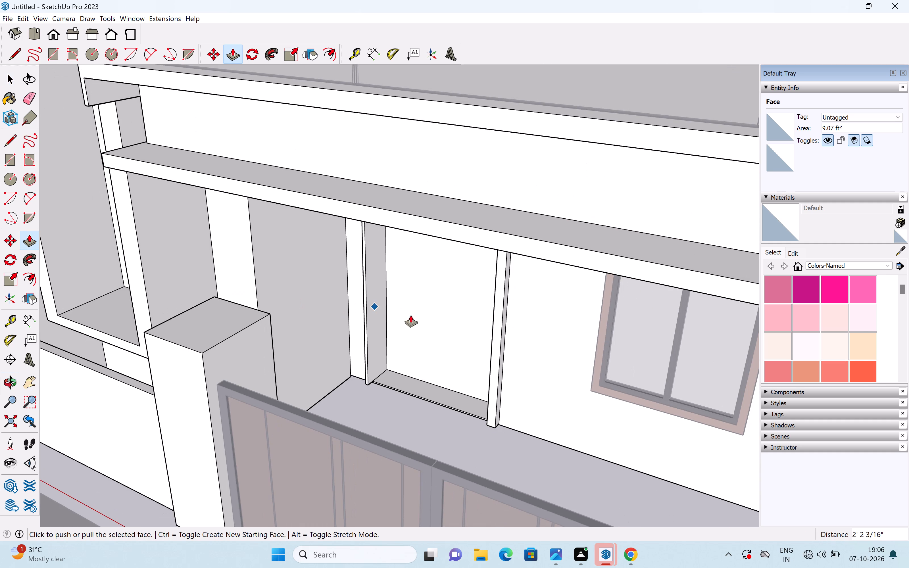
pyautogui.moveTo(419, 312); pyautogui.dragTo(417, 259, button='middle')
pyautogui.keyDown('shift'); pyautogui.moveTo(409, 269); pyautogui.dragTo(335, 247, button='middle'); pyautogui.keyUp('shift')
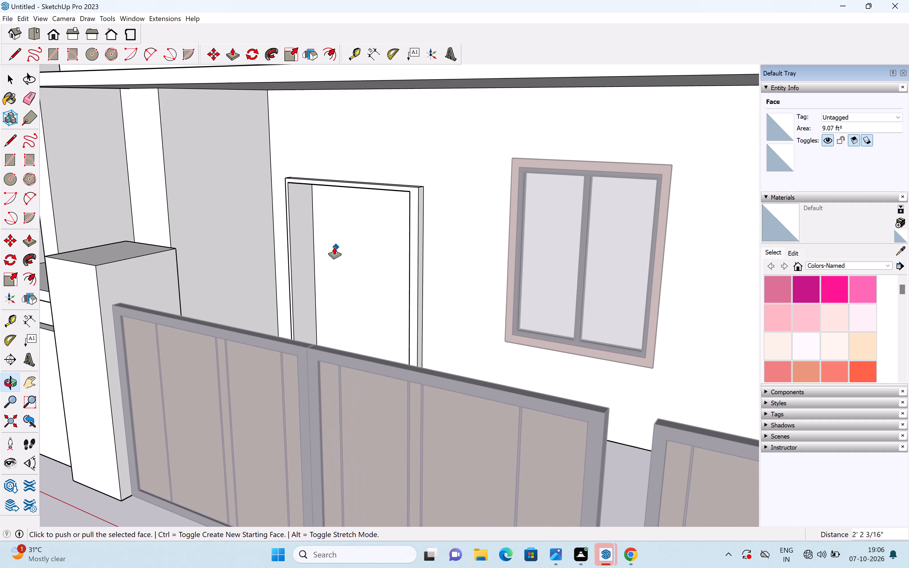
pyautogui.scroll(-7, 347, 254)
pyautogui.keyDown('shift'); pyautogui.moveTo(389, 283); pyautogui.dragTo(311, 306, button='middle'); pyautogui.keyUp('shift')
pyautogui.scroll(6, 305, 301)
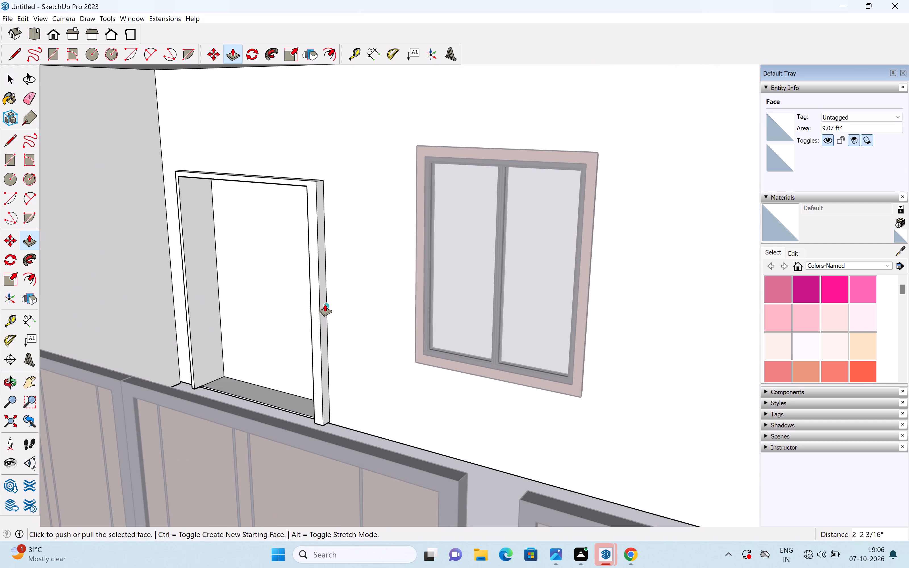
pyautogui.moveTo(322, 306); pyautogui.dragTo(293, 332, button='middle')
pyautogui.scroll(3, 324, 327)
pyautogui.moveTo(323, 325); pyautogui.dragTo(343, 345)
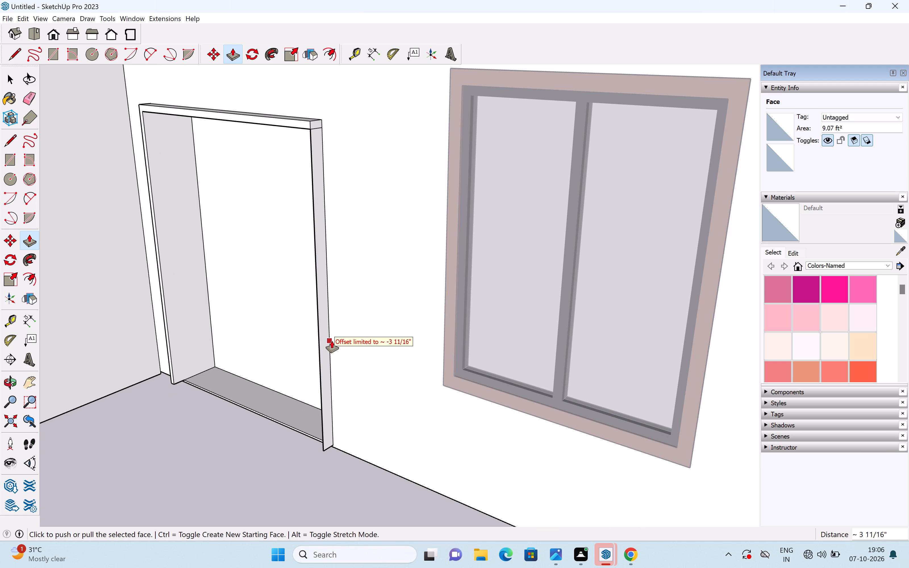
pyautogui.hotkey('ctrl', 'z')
# Push/Pull the door frame's outer side face further towards the ground-floor window, leaving a wider jamb.
pyautogui.press('space')
pyautogui.click(321, 343)
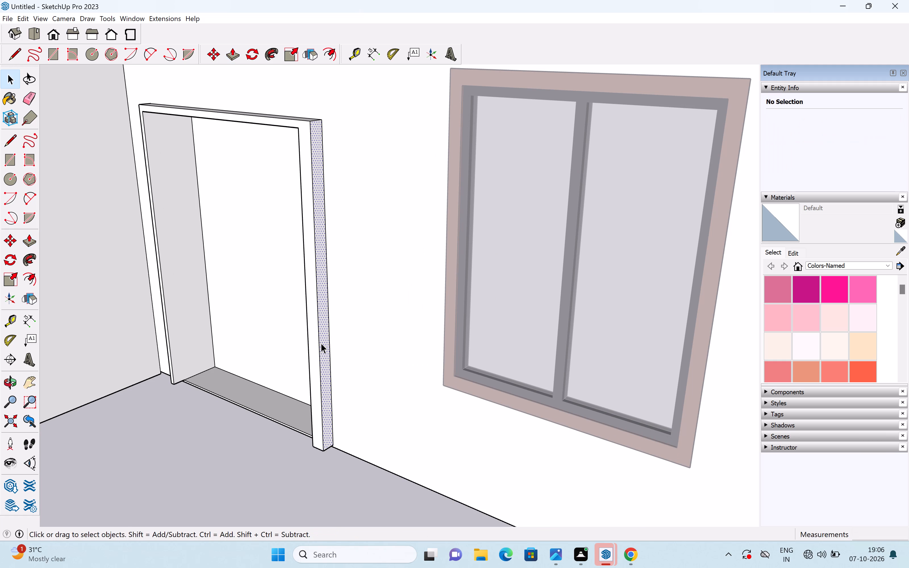
pyautogui.press('p')
pyautogui.moveTo(321, 343); pyautogui.dragTo(341, 355)
pyautogui.scroll(-3, 313, 337)
pyautogui.moveTo(316, 338); pyautogui.dragTo(534, 351, button='middle')
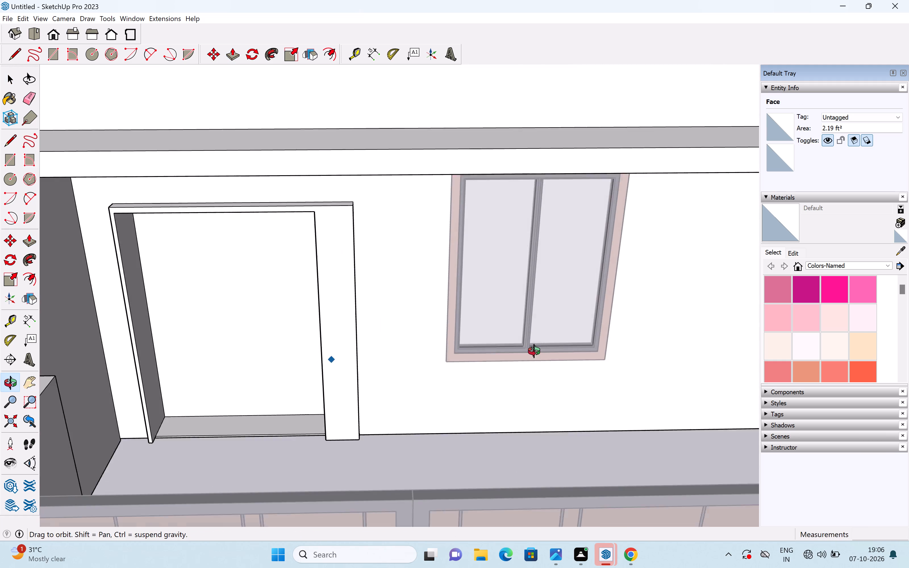
pyautogui.moveTo(534, 351); pyautogui.dragTo(534, 350, button='middle')
pyautogui.moveTo(241, 332); pyautogui.dragTo(343, 328, button='middle')
pyautogui.scroll(-1, 241, 332)
pyautogui.scroll(2, 339, 326)
pyautogui.moveTo(324, 331); pyautogui.dragTo(335, 331)
# Push/Pull the opening's inner side face further towards the window so the frame's side becomes narrow again.
pyautogui.press('space')
pyautogui.click(318, 337)
pyautogui.press('p')
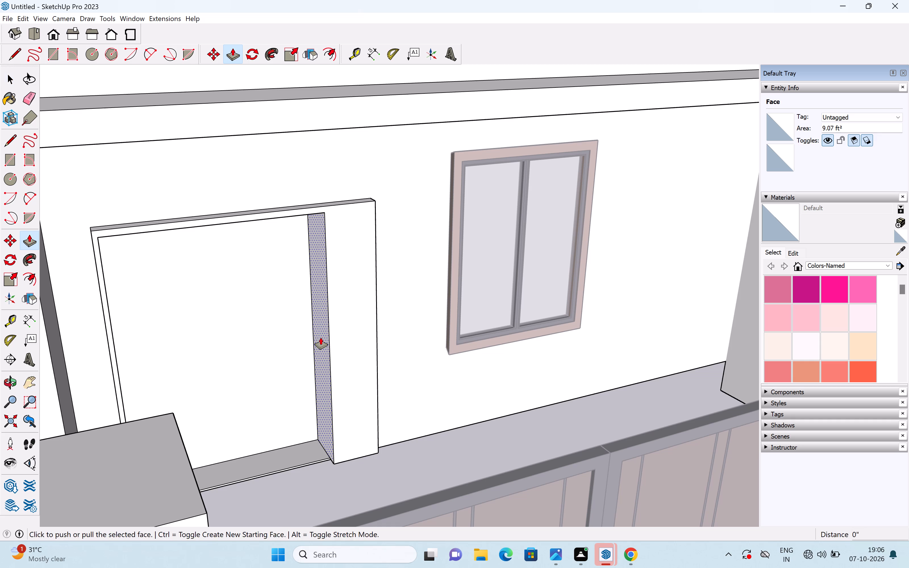
pyautogui.moveTo(321, 337); pyautogui.dragTo(357, 342)
pyautogui.scroll(-5, 349, 331)
pyautogui.moveTo(390, 320); pyautogui.dragTo(337, 320, button='middle')
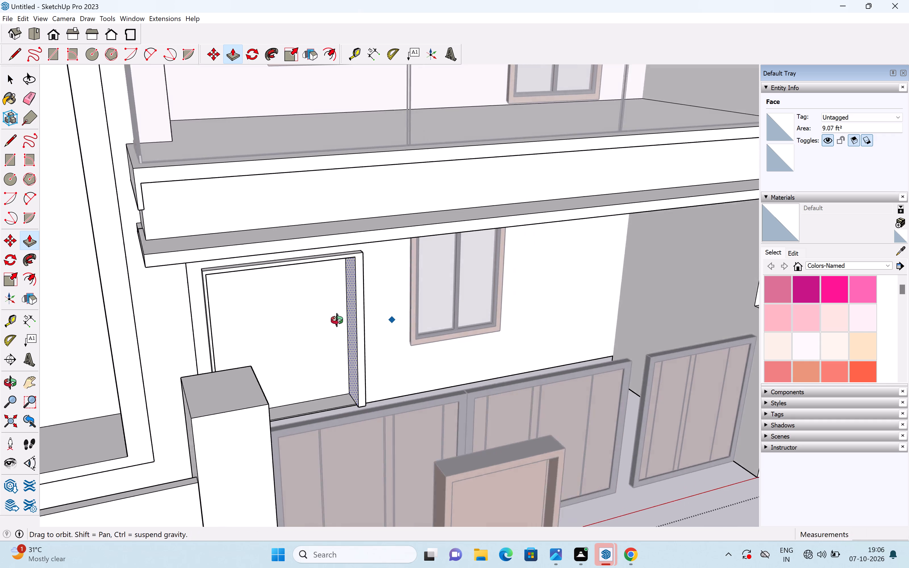
# Push/Pull the door opening's inner side face on the tower side about 1' 4 5/8" towards the ground-floor window, narrowing the opening.
pyautogui.moveTo(337, 320); pyautogui.dragTo(158, 333, button='middle')
pyautogui.scroll(5, 234, 309)
pyautogui.press('space')
pyautogui.click(245, 306)
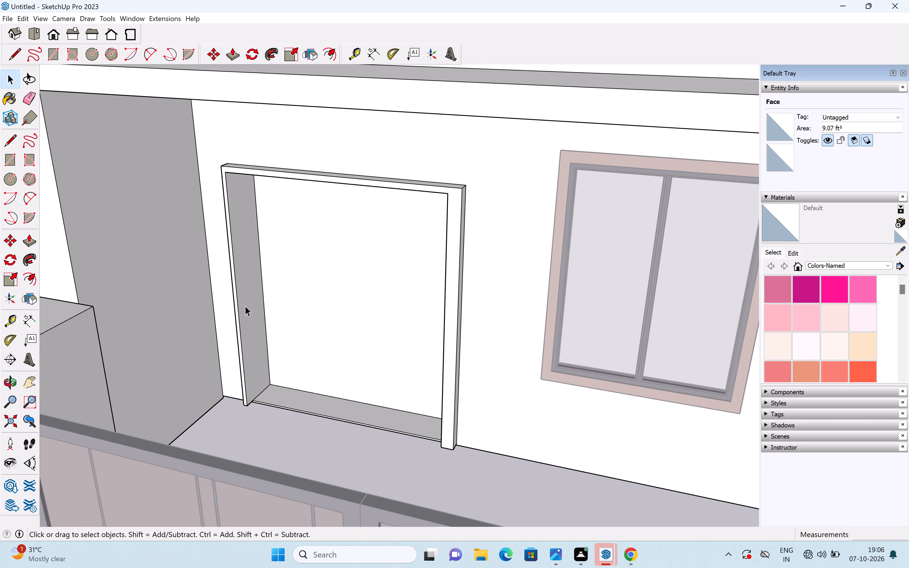
pyautogui.press('p')
pyautogui.moveTo(244, 306); pyautogui.dragTo(287, 325)
pyautogui.scroll(-3, 226, 295)
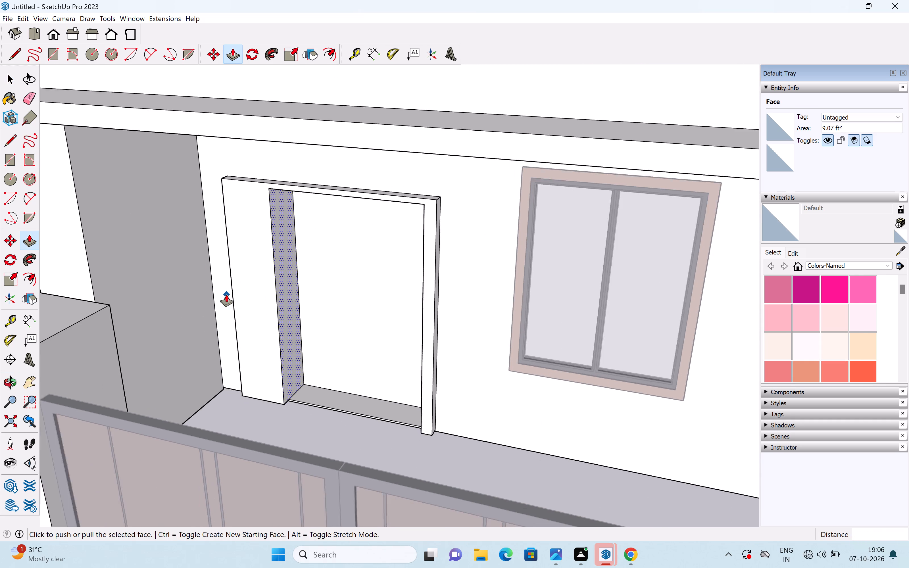
# Push/Pull the door frame's outer side face on the tower side about 1' 3 5/16" towards the opening, leaving a narrow jamb.
pyautogui.scroll(-1, 226, 295)
pyautogui.moveTo(227, 295); pyautogui.dragTo(362, 302, button='middle')
pyautogui.scroll(4, 216, 313)
pyautogui.moveTo(247, 321); pyautogui.dragTo(270, 325, button='middle')
pyautogui.scroll(3, 270, 325)
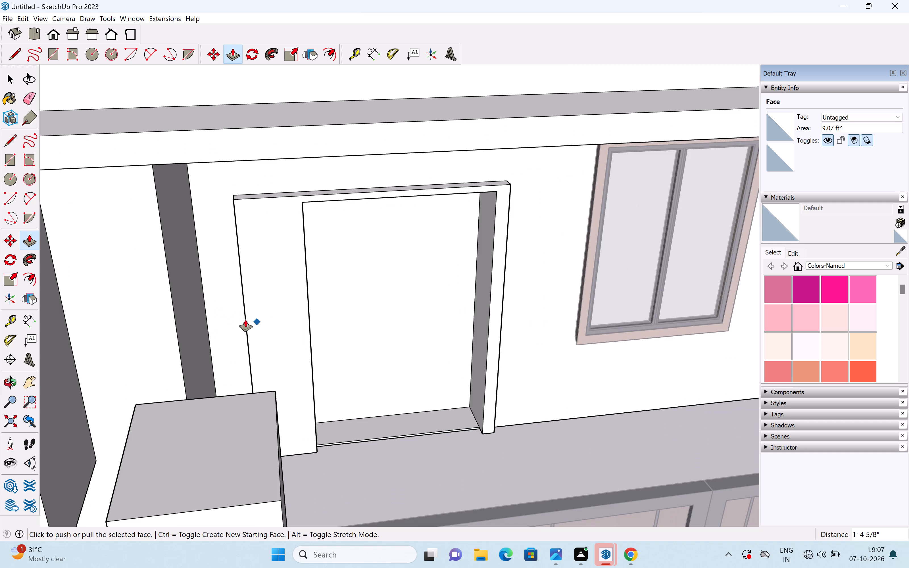
pyautogui.scroll(6, 245, 319)
pyautogui.scroll(-1, 236, 313)
pyautogui.scroll(2, 236, 313)
pyautogui.moveTo(244, 311); pyautogui.dragTo(330, 323, button='middle')
pyautogui.scroll(-1, 324, 318)
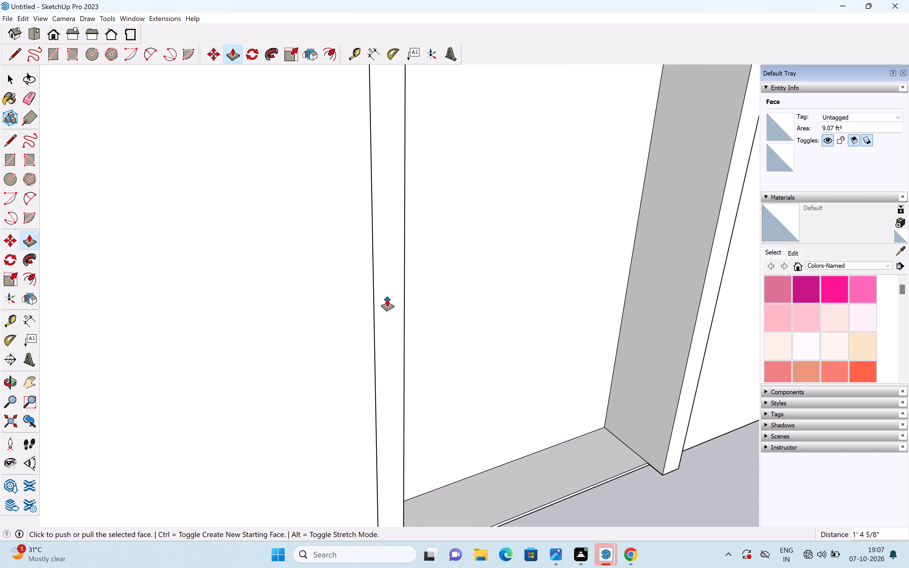
pyautogui.scroll(-5, 387, 299)
pyautogui.moveTo(375, 294); pyautogui.dragTo(308, 287, button='middle')
pyautogui.scroll(2, 394, 305)
pyautogui.moveTo(376, 305); pyautogui.dragTo(307, 313, button='middle')
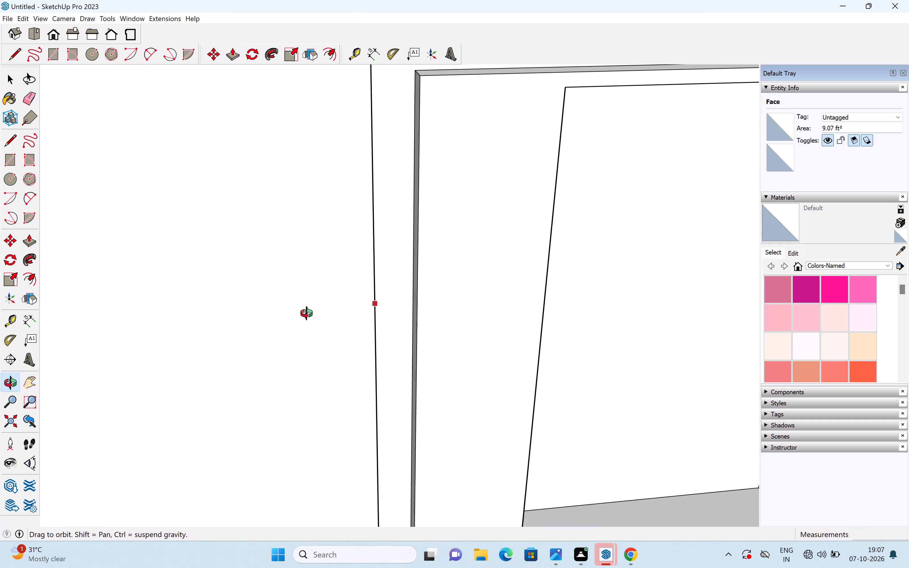
pyautogui.moveTo(307, 313); pyautogui.dragTo(302, 314, button='middle')
pyautogui.scroll(4, 437, 315)
pyautogui.press('space')
pyautogui.click(488, 321)
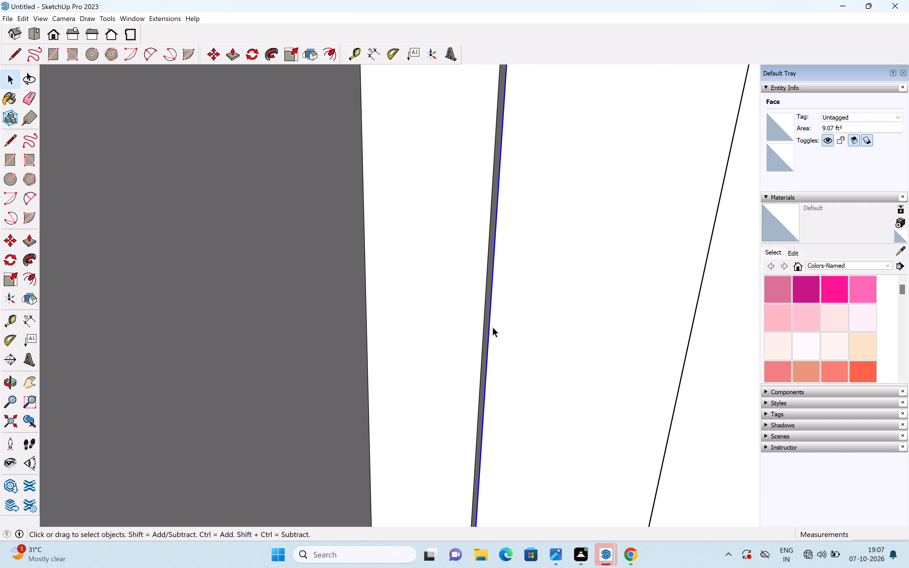
pyautogui.click(486, 326)
pyautogui.scroll(3, 485, 326)
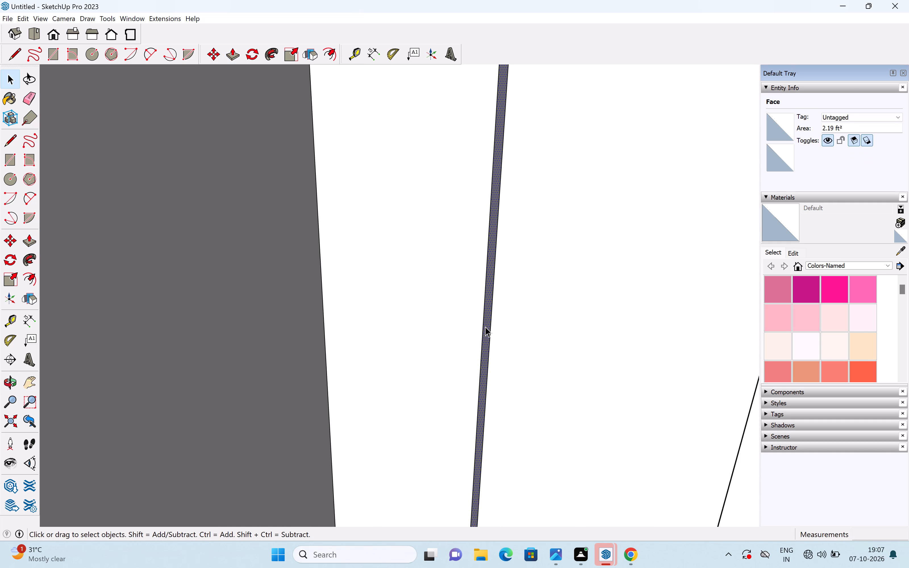
pyautogui.press('p')
pyautogui.moveTo(488, 327); pyautogui.dragTo(698, 374)
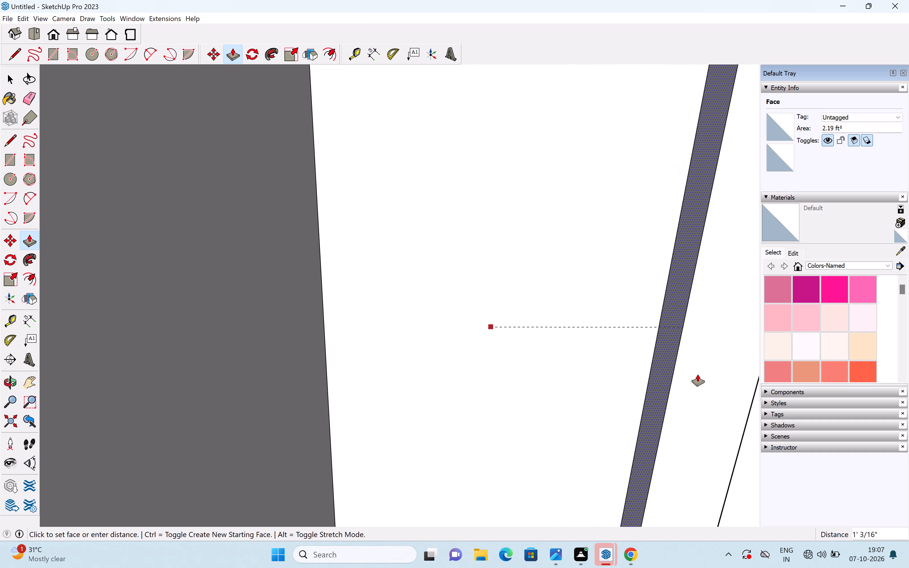
pyautogui.moveTo(698, 374); pyautogui.dragTo(736, 408)
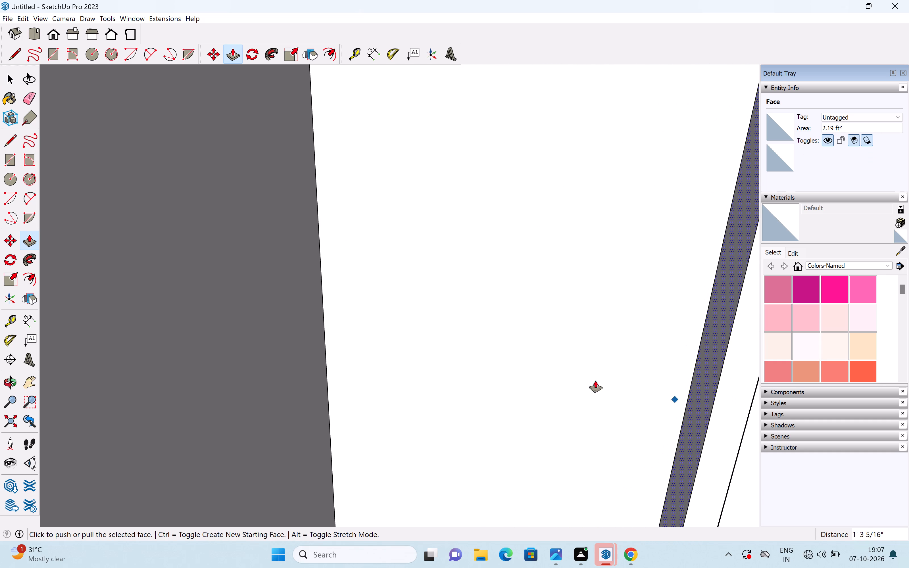
# Push/Pull the opening's inner side face on the window side about 11 3/16" into the opening.
pyautogui.scroll(-20, 582, 376)
pyautogui.scroll(-5, 582, 376)
pyautogui.moveTo(584, 364); pyautogui.dragTo(424, 312, button='middle')
pyautogui.scroll(1, 424, 312)
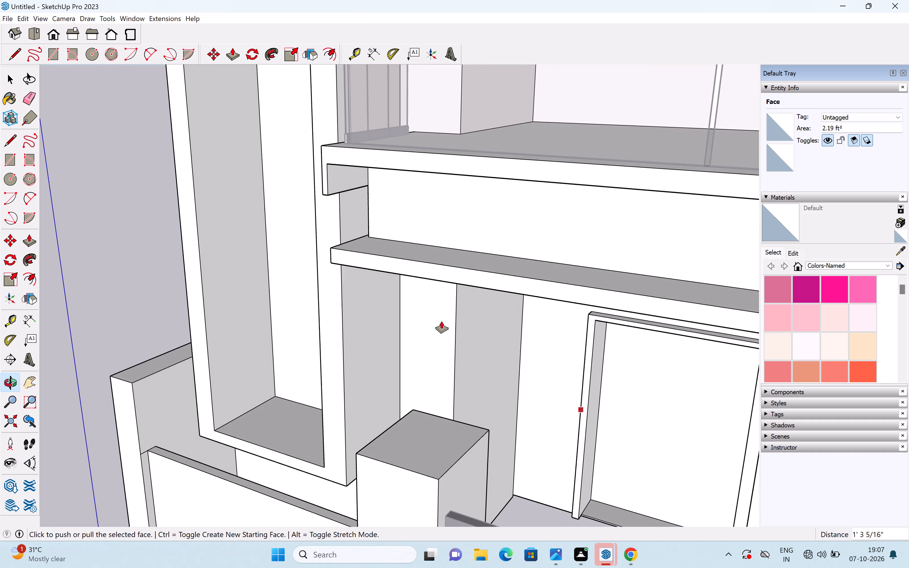
pyautogui.scroll(-4, 618, 421)
pyautogui.scroll(1, 595, 406)
pyautogui.scroll(-10, 592, 408)
pyautogui.moveTo(596, 423); pyautogui.dragTo(665, 312, button='middle')
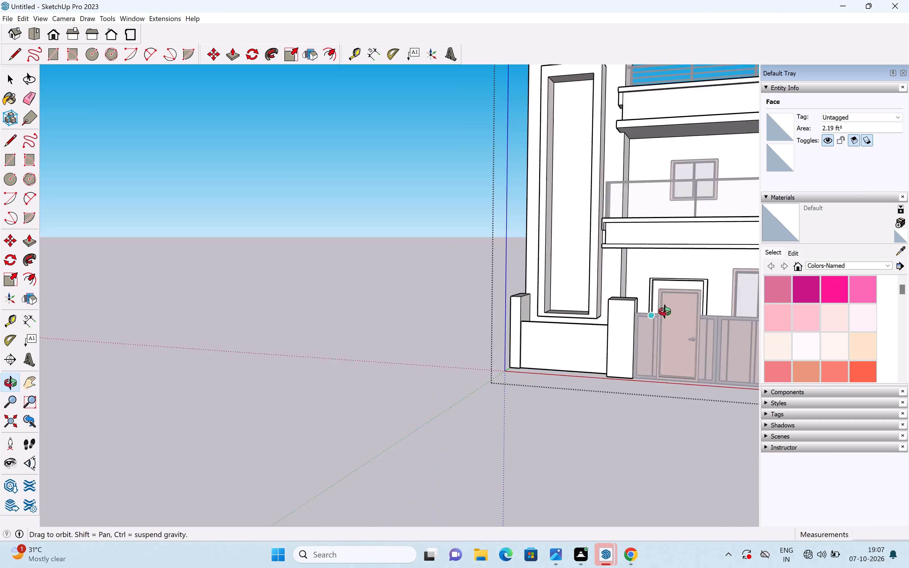
pyautogui.moveTo(665, 312); pyautogui.dragTo(688, 390, button='middle')
pyautogui.scroll(-1, 664, 311)
pyautogui.keyDown('shift'); pyautogui.moveTo(647, 354); pyautogui.dragTo(452, 353, button='middle'); pyautogui.keyUp('shift')
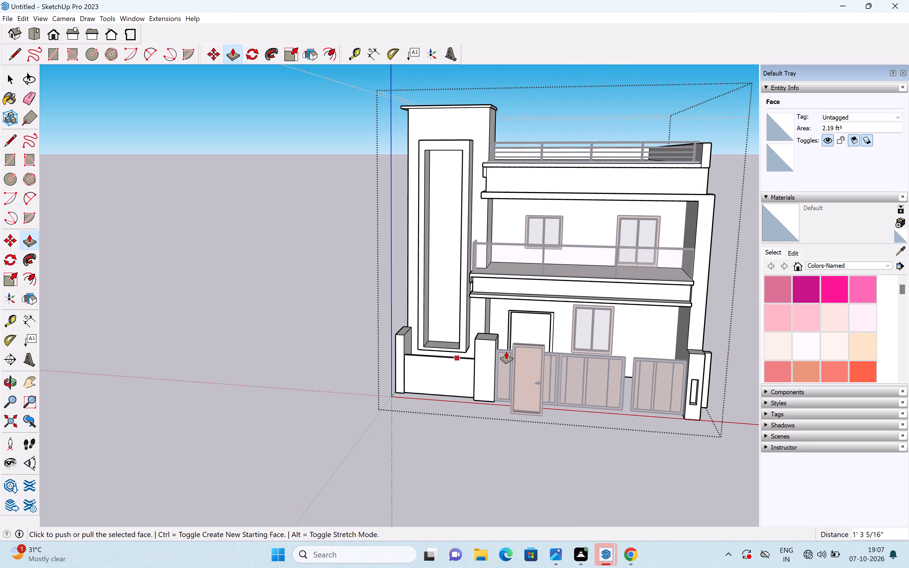
pyautogui.moveTo(560, 334); pyautogui.dragTo(491, 382, button='middle')
pyautogui.scroll(18, 443, 428)
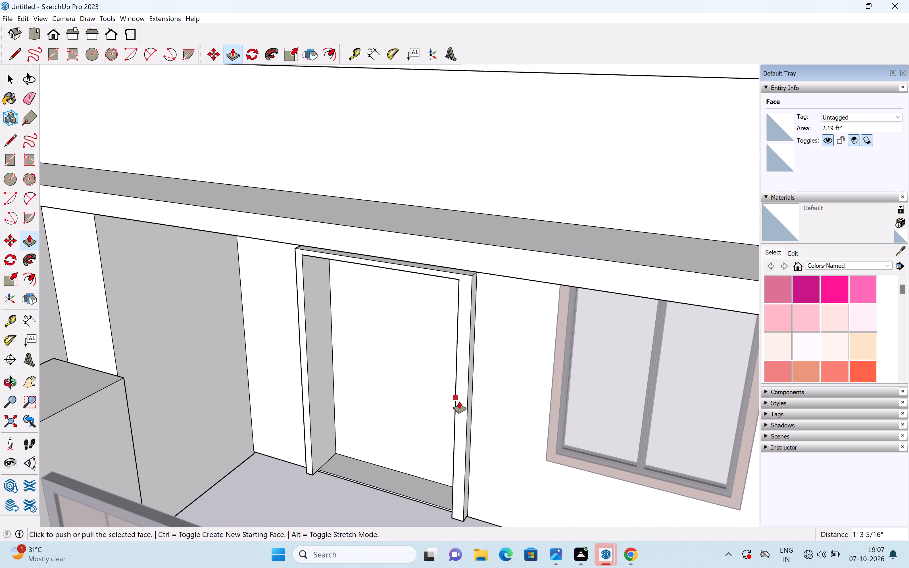
pyautogui.moveTo(447, 401); pyautogui.dragTo(685, 340, button='middle')
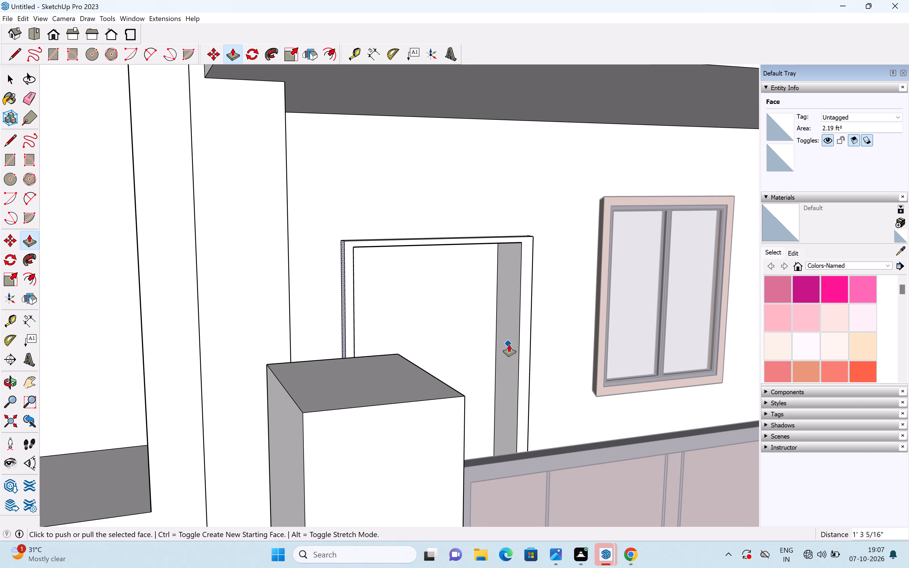
pyautogui.press('space')
pyautogui.click(508, 345)
pyautogui.press('p')
pyautogui.moveTo(508, 345); pyautogui.dragTo(505, 345)
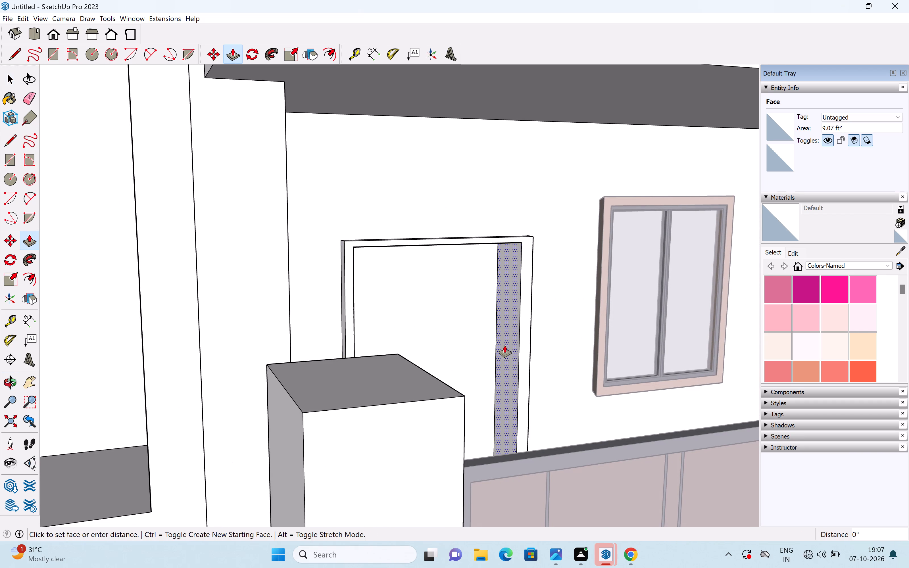
pyautogui.moveTo(505, 345); pyautogui.dragTo(477, 354)
# Push/Pull the frame's outer side face on the window side inwards until that jamb is narrow again.
pyautogui.scroll(-5, 514, 335)
pyautogui.moveTo(519, 341); pyautogui.dragTo(238, 346, button='middle')
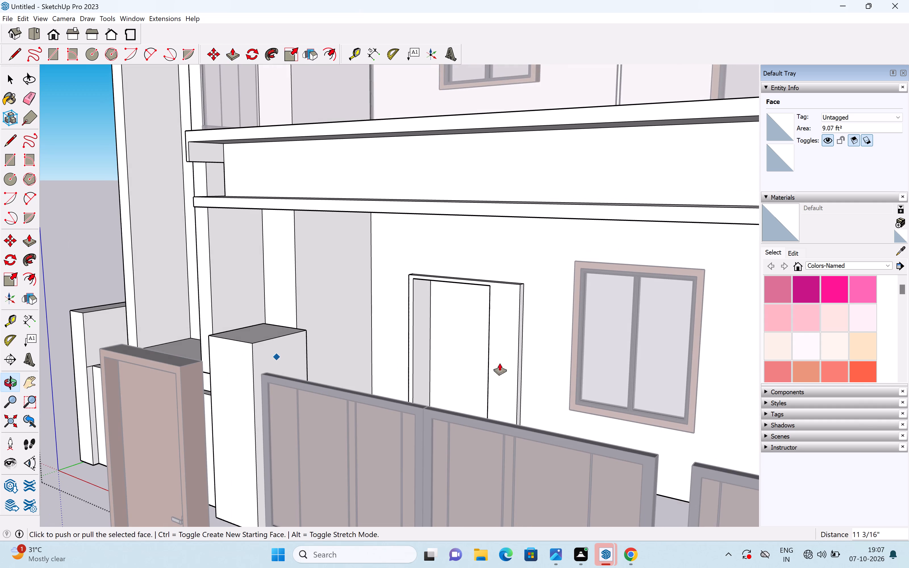
pyautogui.scroll(6, 524, 360)
pyautogui.moveTo(510, 358); pyautogui.dragTo(478, 360, button='middle')
pyautogui.scroll(5, 518, 363)
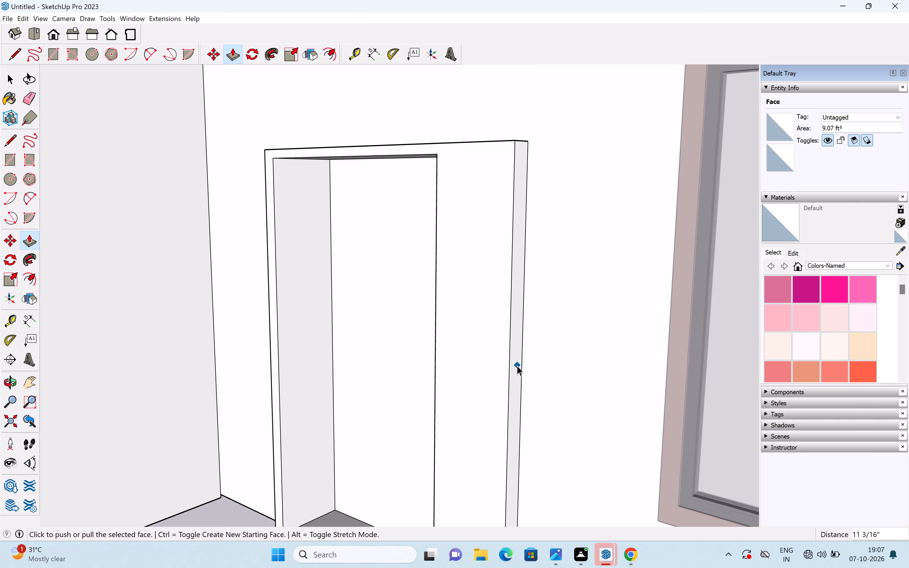
pyautogui.press('space')
pyautogui.click(513, 365)
pyautogui.press('p')
pyautogui.moveTo(512, 365); pyautogui.dragTo(465, 364)
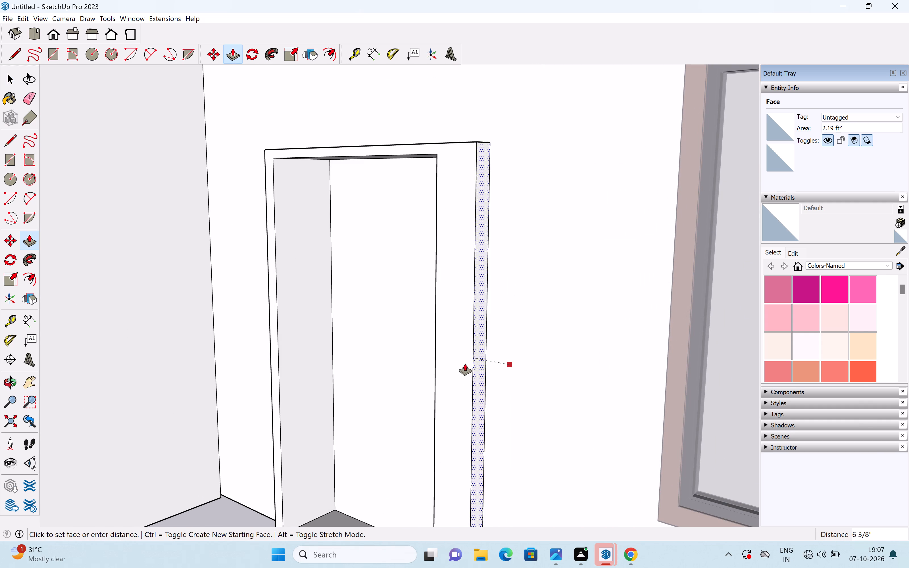
pyautogui.moveTo(465, 364); pyautogui.dragTo(446, 366)
pyautogui.press('space')
# Move the wooden door by its bottom corner about 15' 2 7/8" to the opening's lower inner corner on the tower side.
pyautogui.scroll(-15, 439, 362)
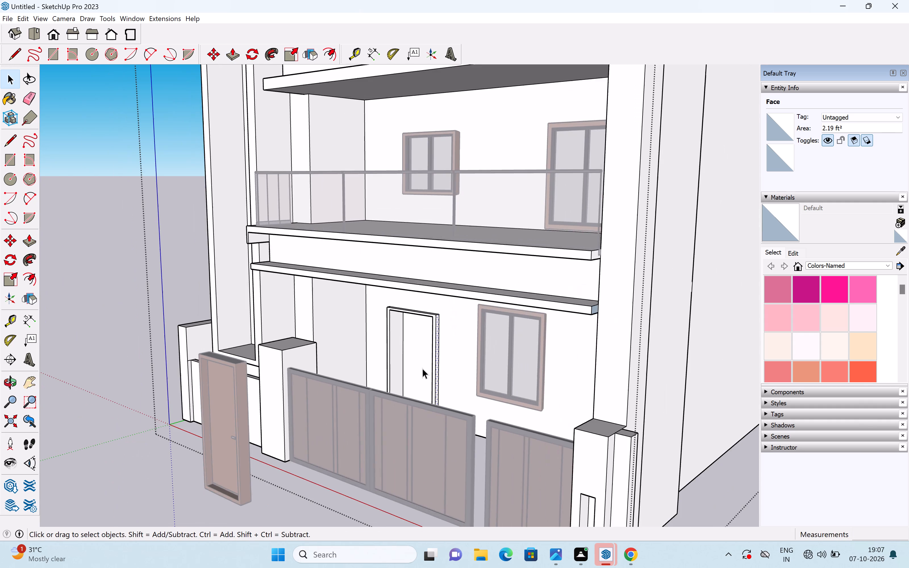
pyautogui.moveTo(342, 405); pyautogui.dragTo(495, 399, button='middle')
pyautogui.scroll(-6, 493, 395)
pyautogui.click(409, 497)
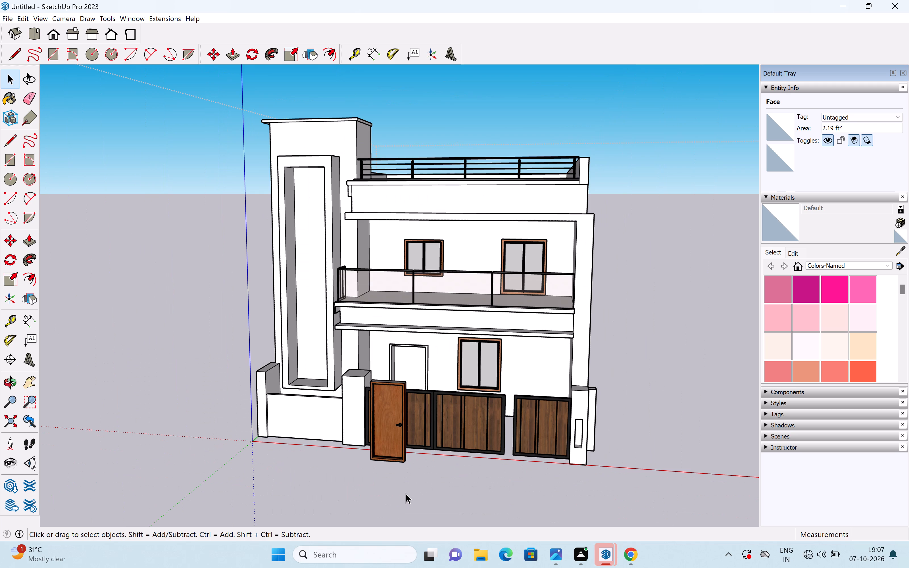
pyautogui.click(404, 492)
pyautogui.click(389, 447)
pyautogui.scroll(6, 391, 447)
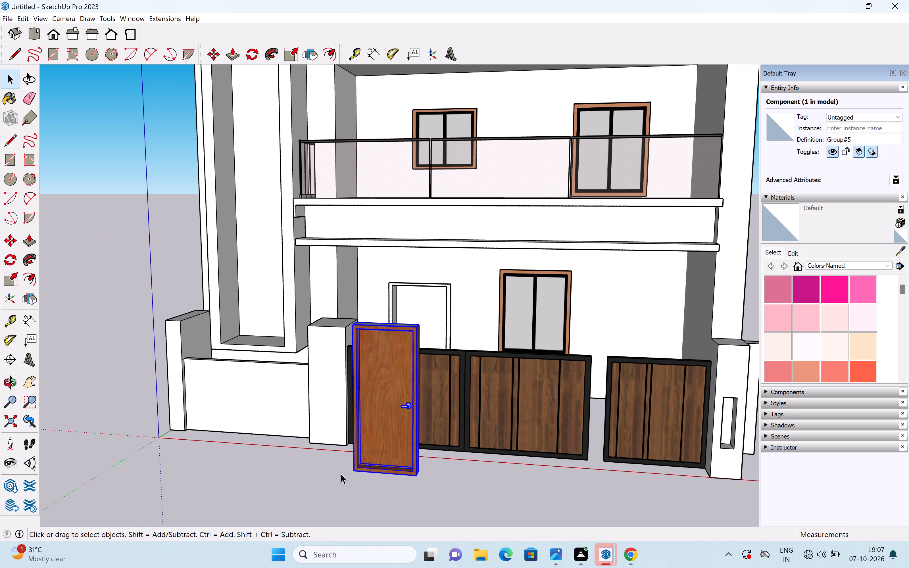
pyautogui.press('m')
pyautogui.scroll(3, 345, 511)
pyautogui.moveTo(354, 454); pyautogui.dragTo(361, 428)
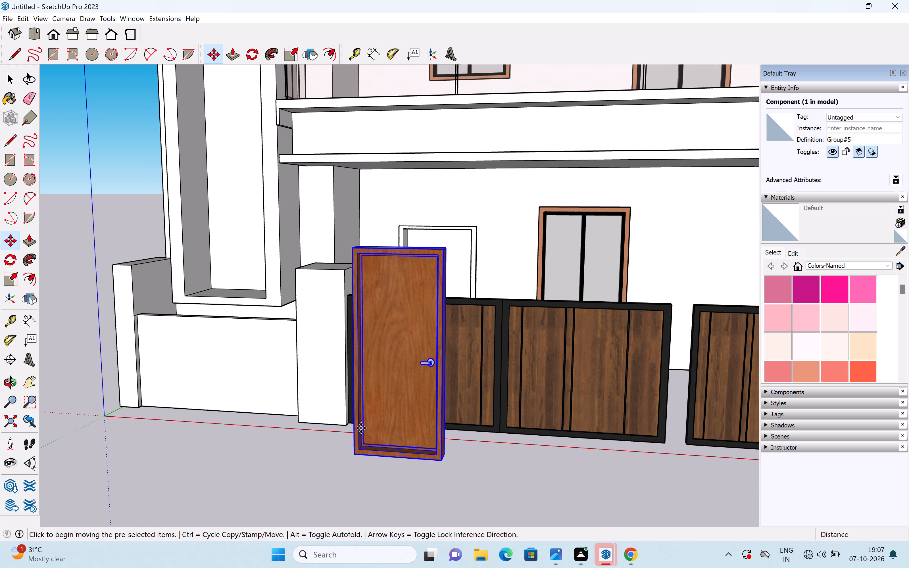
pyautogui.moveTo(361, 428); pyautogui.dragTo(356, 448)
pyautogui.moveTo(399, 265); pyautogui.dragTo(381, 392, button='middle')
pyautogui.scroll(10, 390, 373)
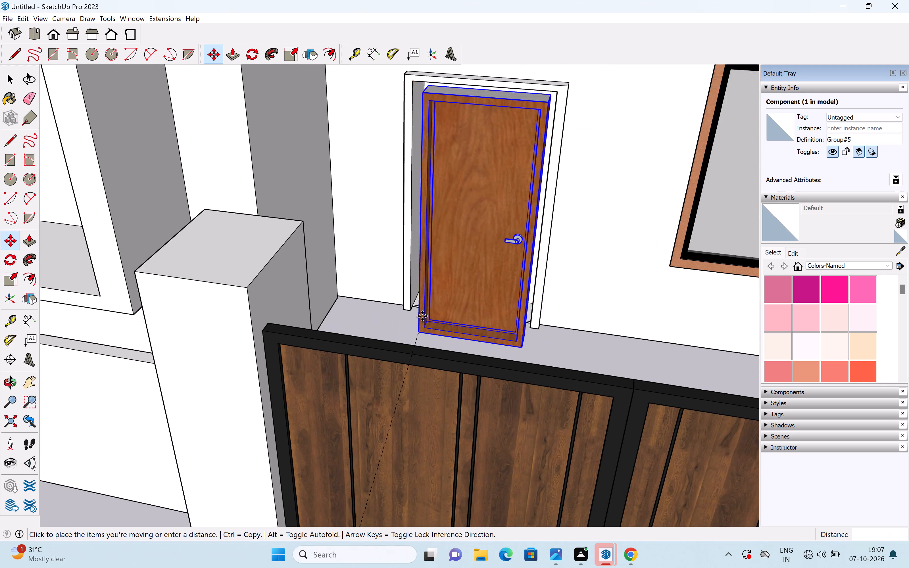
pyautogui.scroll(13, 422, 316)
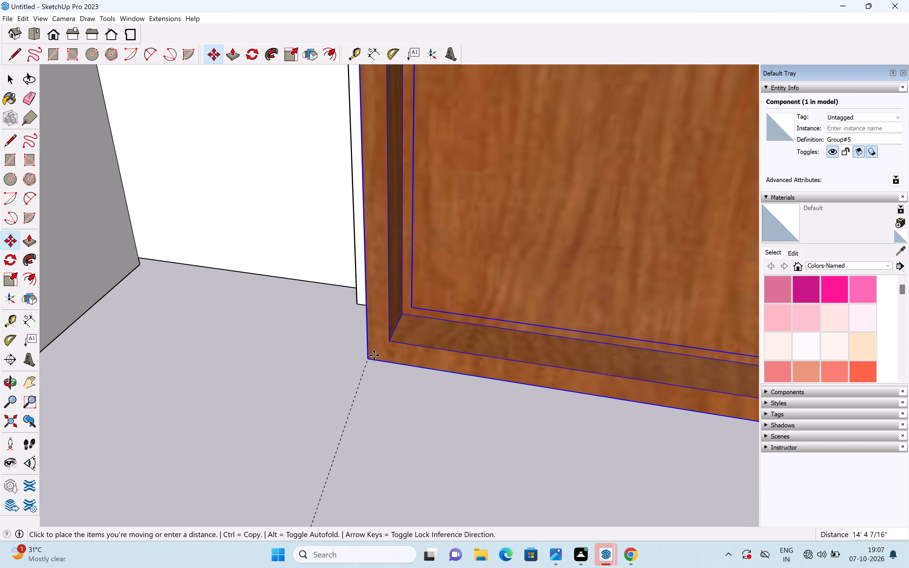
pyautogui.click(392, 290)
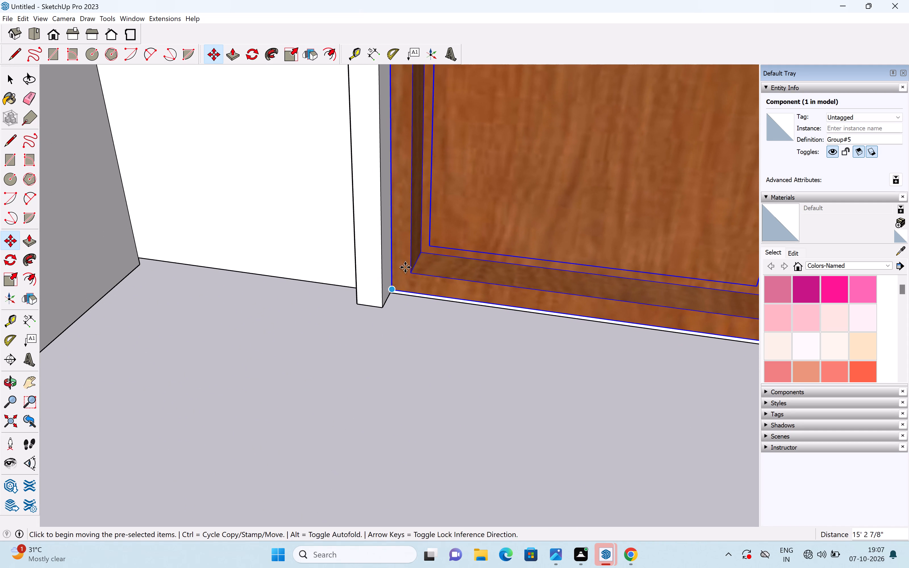
pyautogui.press('space')
# Push/Pull the white door frame's front face back about 3 1/8" towards the wall.
pyautogui.scroll(-5, 388, 302)
pyautogui.scroll(-1, 323, 322)
pyautogui.moveTo(324, 323); pyautogui.dragTo(603, 285, button='middle')
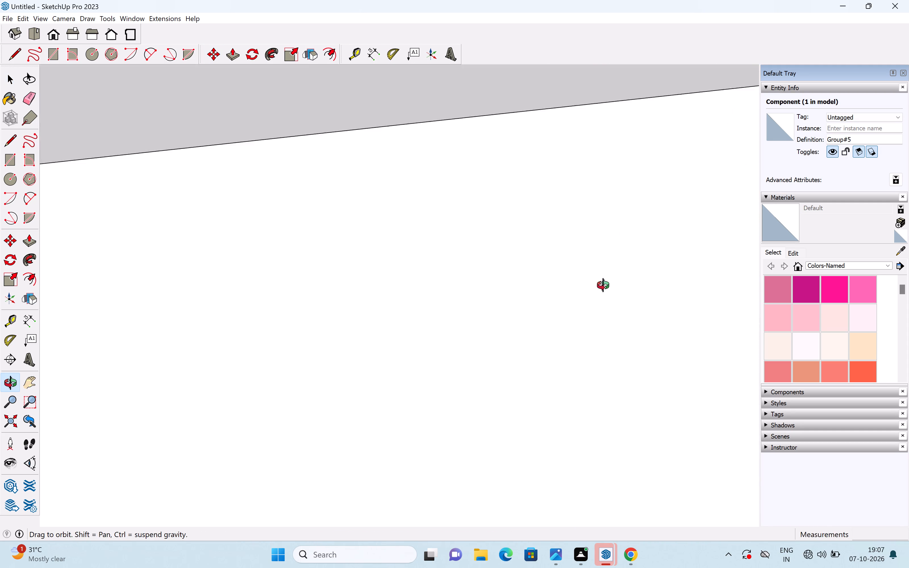
pyautogui.moveTo(603, 285); pyautogui.dragTo(394, 335, button='middle')
pyautogui.moveTo(511, 307); pyautogui.dragTo(383, 319, button='middle')
pyautogui.press('p')
pyautogui.press('space')
pyautogui.tripleClick(627, 370)
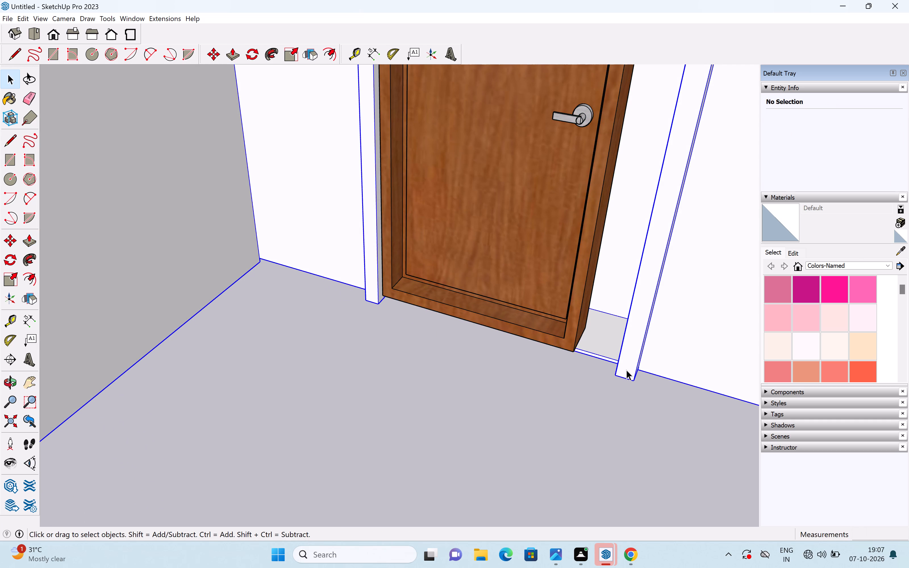
pyautogui.click(626, 370)
pyautogui.press('p')
pyautogui.moveTo(624, 369); pyautogui.dragTo(635, 360)
pyautogui.scroll(-9, 505, 342)
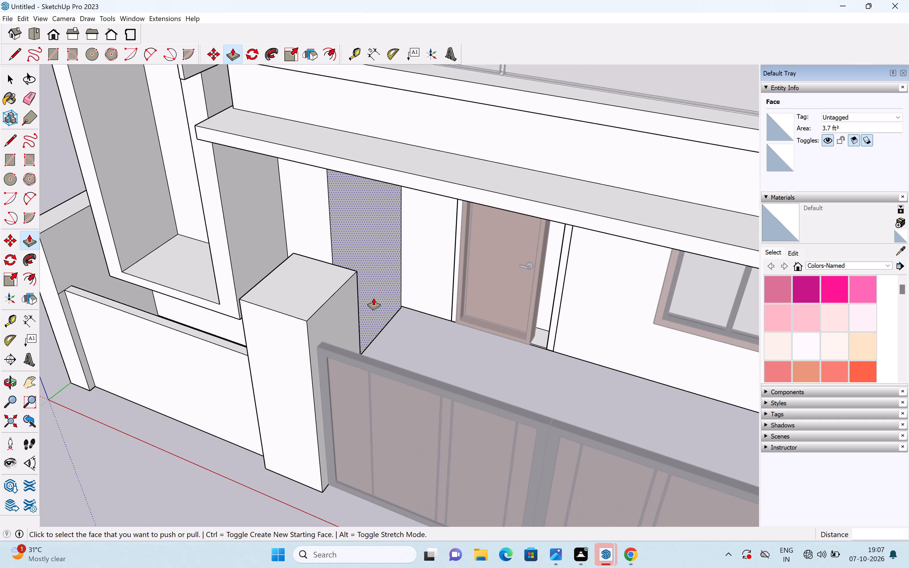
pyautogui.moveTo(374, 298); pyautogui.dragTo(577, 270, button='middle')
pyautogui.scroll(10, 512, 206)
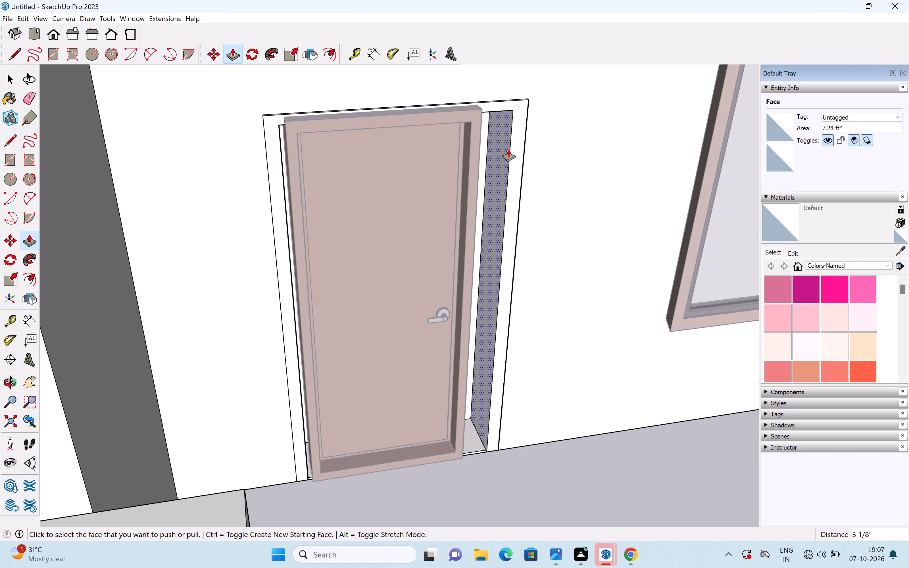
pyautogui.press('space')
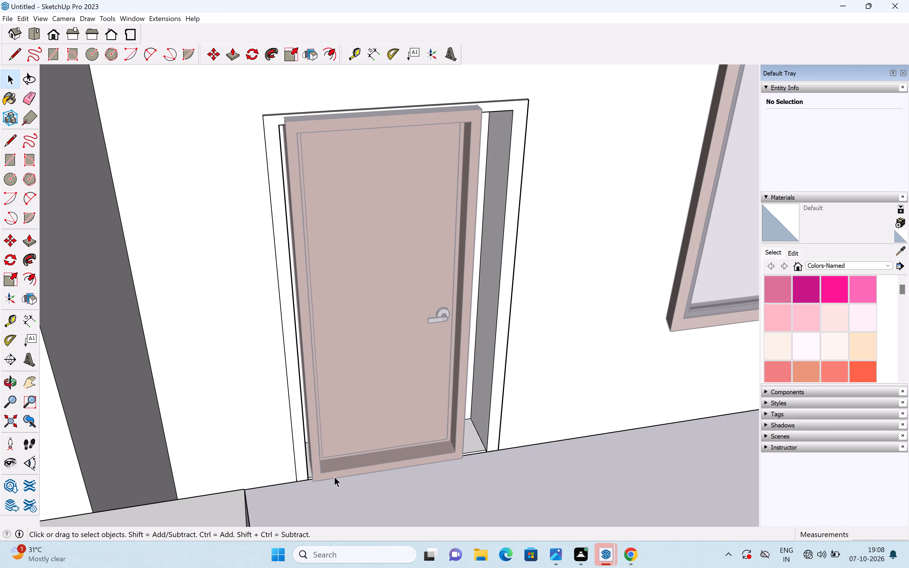
# Open the wooden door component for editing.
pyautogui.click(334, 475)
pyautogui.press('space')
pyautogui.doubleClick(336, 449)
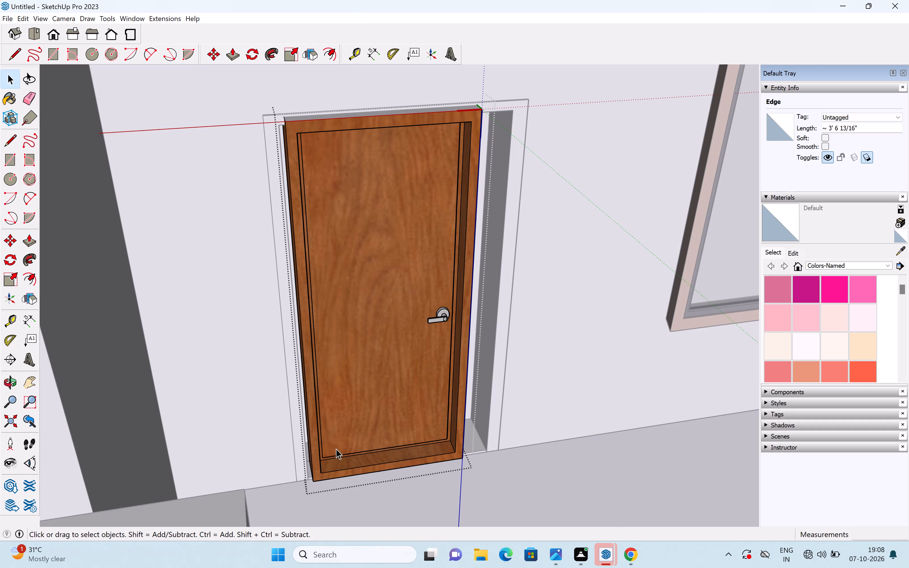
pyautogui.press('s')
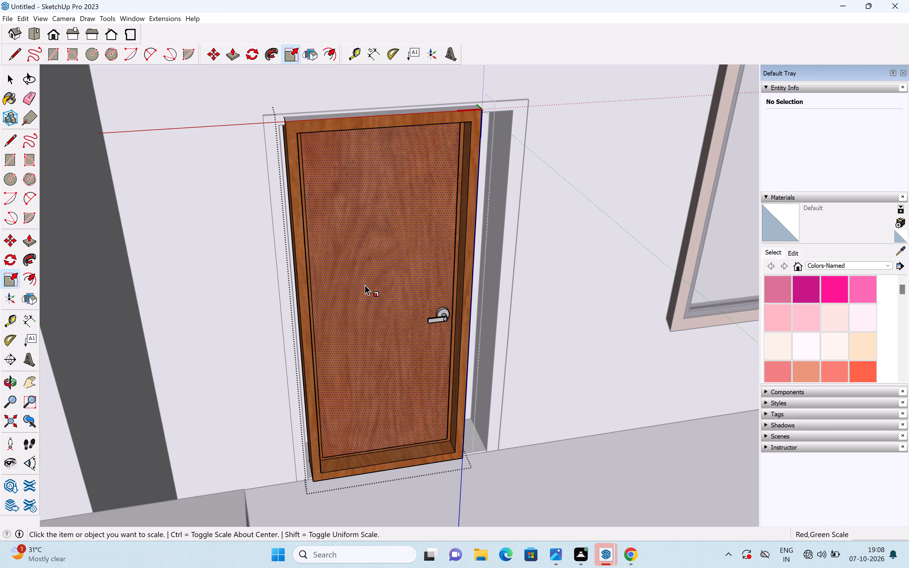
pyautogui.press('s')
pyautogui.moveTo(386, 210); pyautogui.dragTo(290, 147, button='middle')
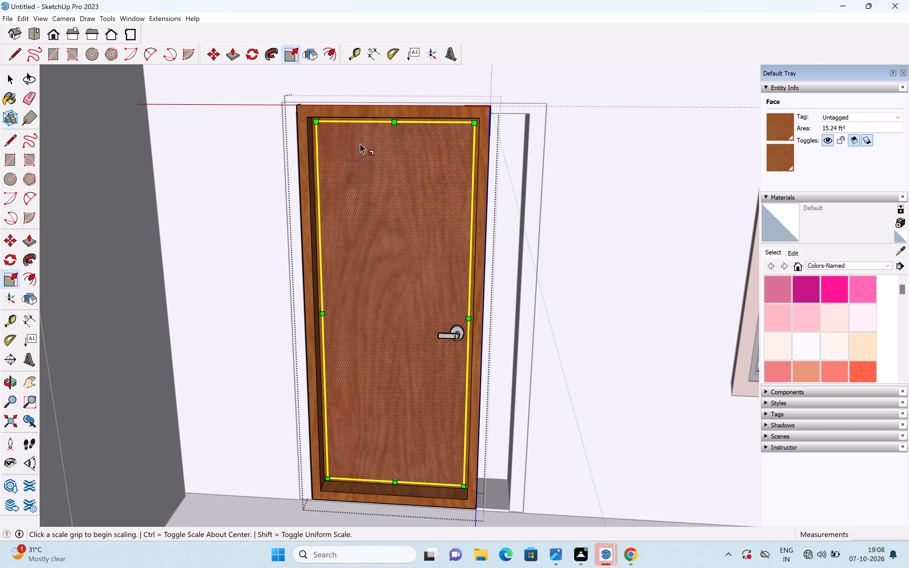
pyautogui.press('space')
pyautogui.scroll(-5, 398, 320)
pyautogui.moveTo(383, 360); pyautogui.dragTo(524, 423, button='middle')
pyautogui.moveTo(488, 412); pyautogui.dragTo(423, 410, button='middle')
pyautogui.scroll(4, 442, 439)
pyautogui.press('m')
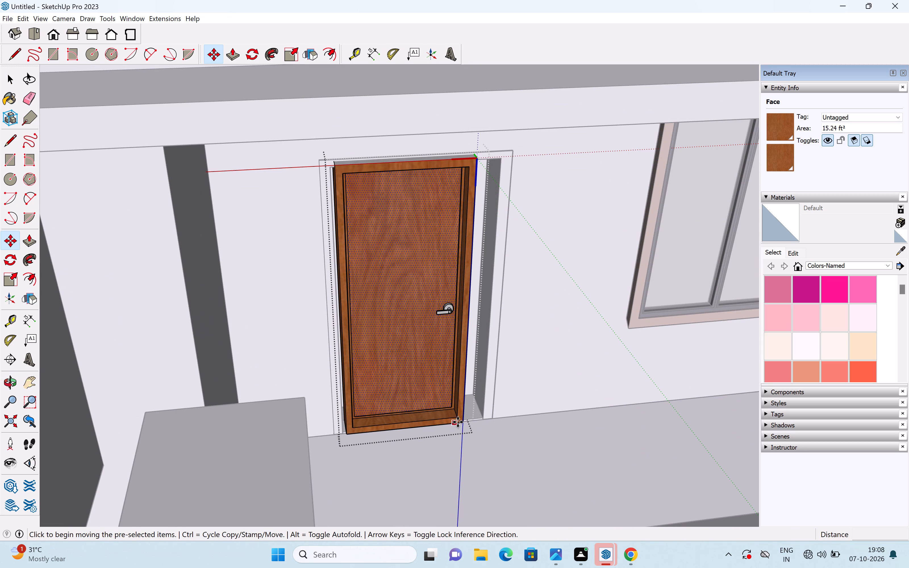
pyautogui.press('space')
# Select all the door panel geometry inside the component and move it forward, out of the opening.
pyautogui.click(458, 422)
pyautogui.click(455, 420)
pyautogui.tripleClick(453, 418)
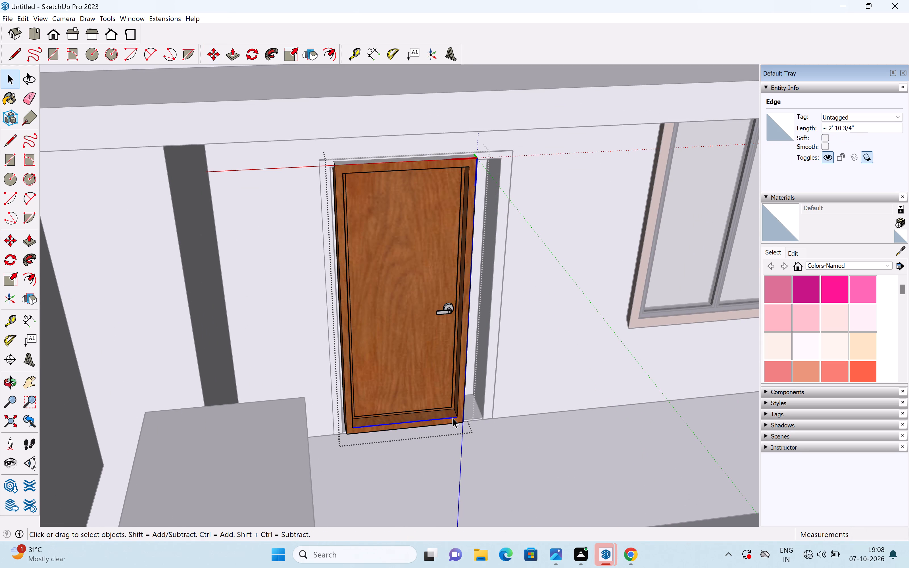
pyautogui.press('m')
pyautogui.click(456, 423)
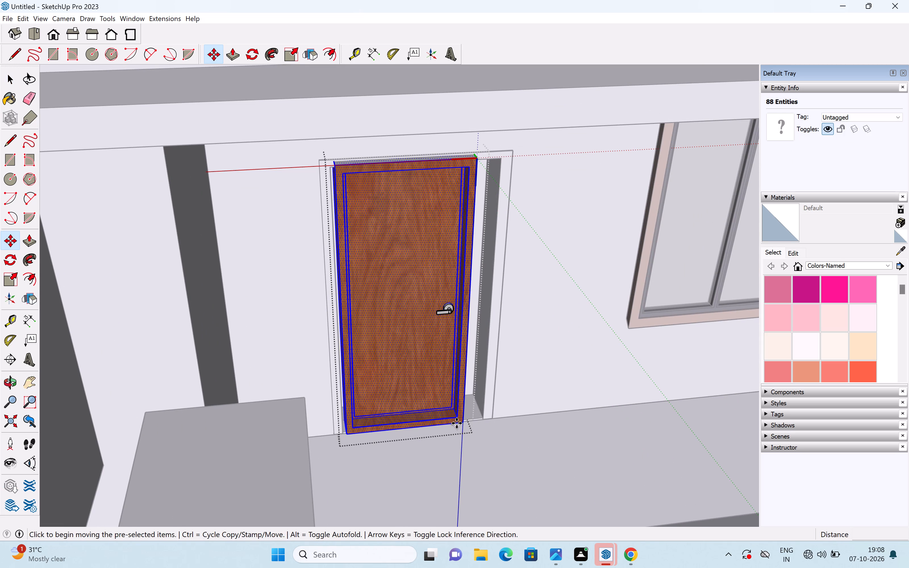
pyautogui.click(494, 457)
pyautogui.press('space')
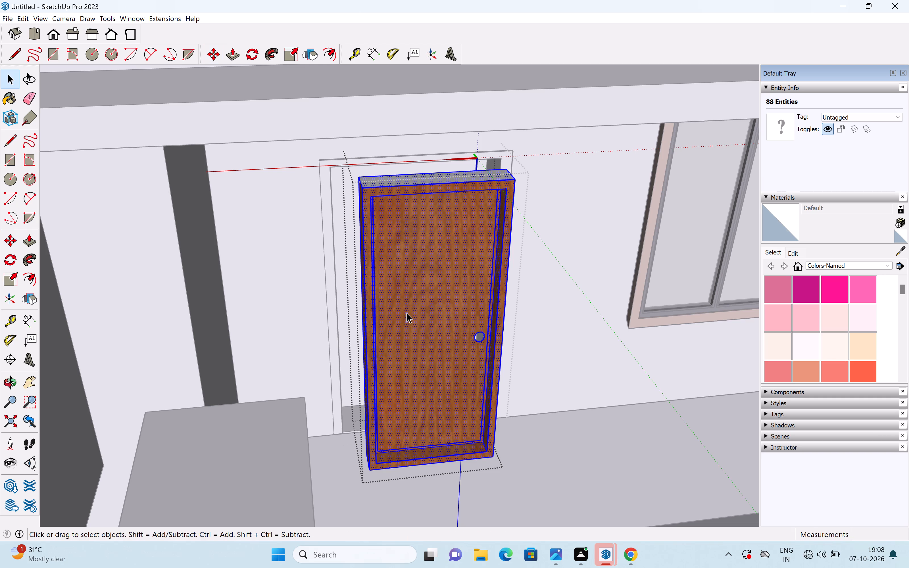
# Scale the selected door panel geometry down in height to about 0.78, keeping its bottom in place.
pyautogui.press('space')
pyautogui.press('space')
pyautogui.press('s')
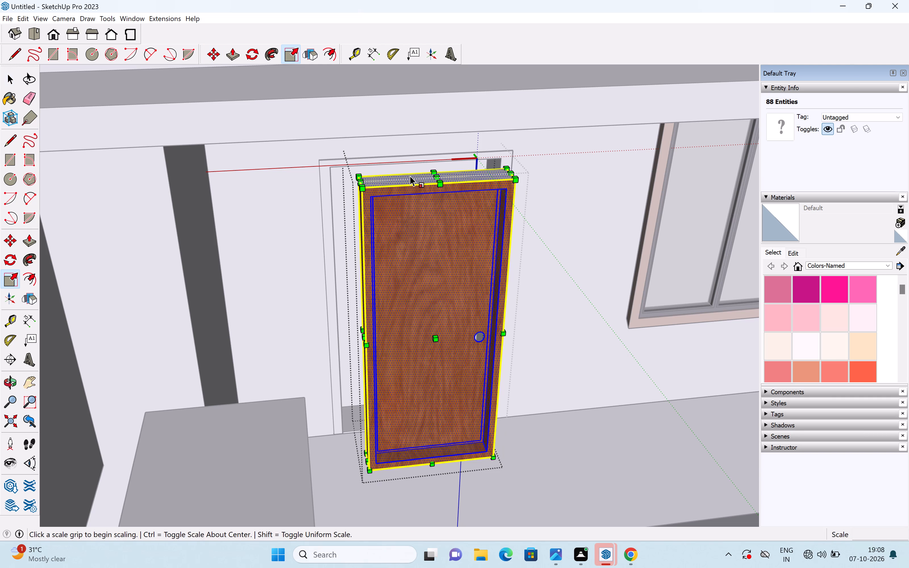
pyautogui.moveTo(436, 177); pyautogui.dragTo(442, 248)
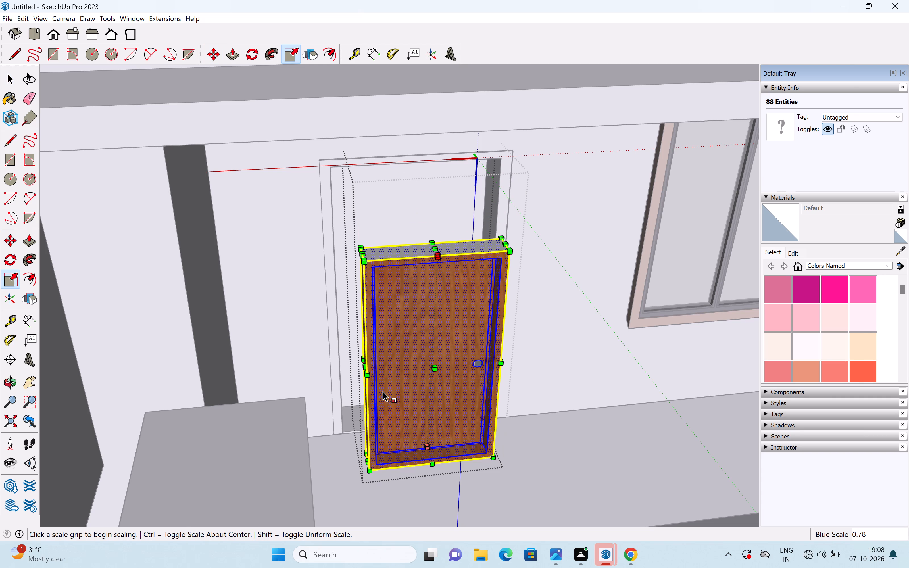
pyautogui.moveTo(462, 396); pyautogui.dragTo(281, 350, button='middle')
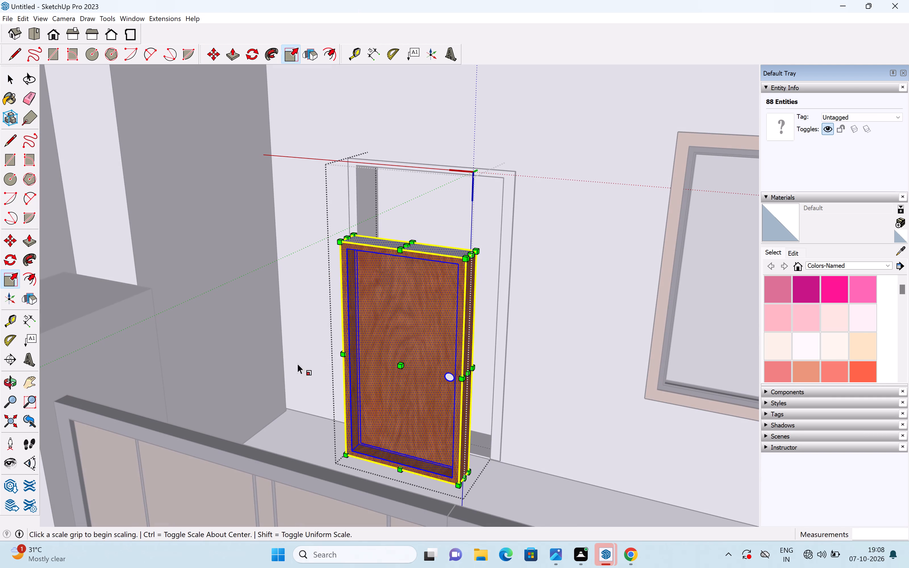
pyautogui.click(492, 486)
pyautogui.press('space')
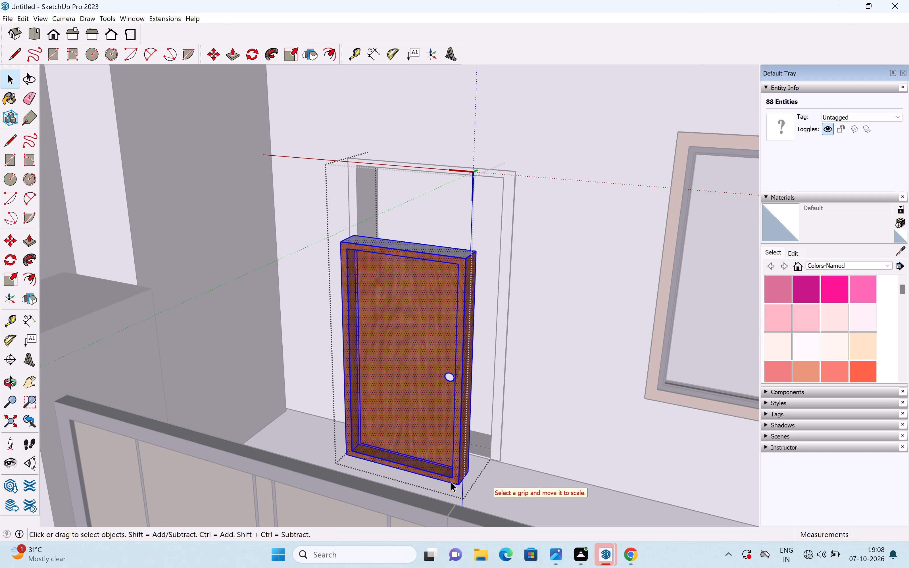
# Move the door panel geometry by its bottom front corner about 1' 8 3/4" to the opening's lower corner on the tower side.
pyautogui.press('m')
pyautogui.scroll(5, 376, 473)
pyautogui.moveTo(339, 455); pyautogui.dragTo(341, 452)
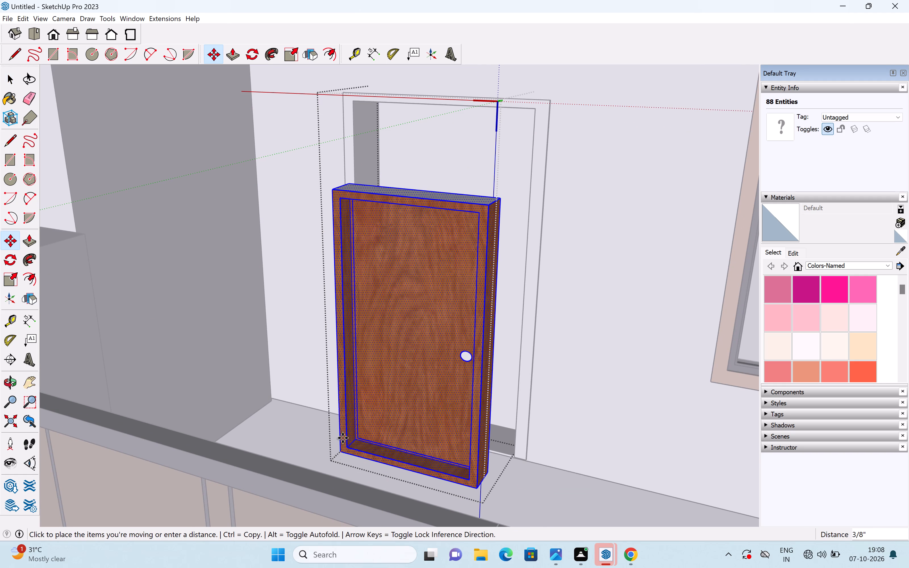
pyautogui.scroll(5, 362, 409)
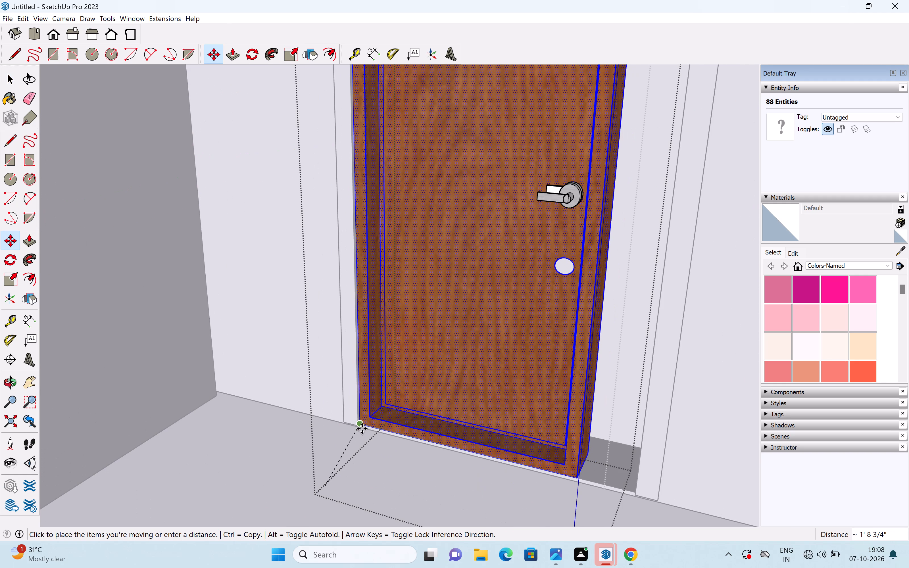
pyautogui.click(362, 429)
pyautogui.press('space')
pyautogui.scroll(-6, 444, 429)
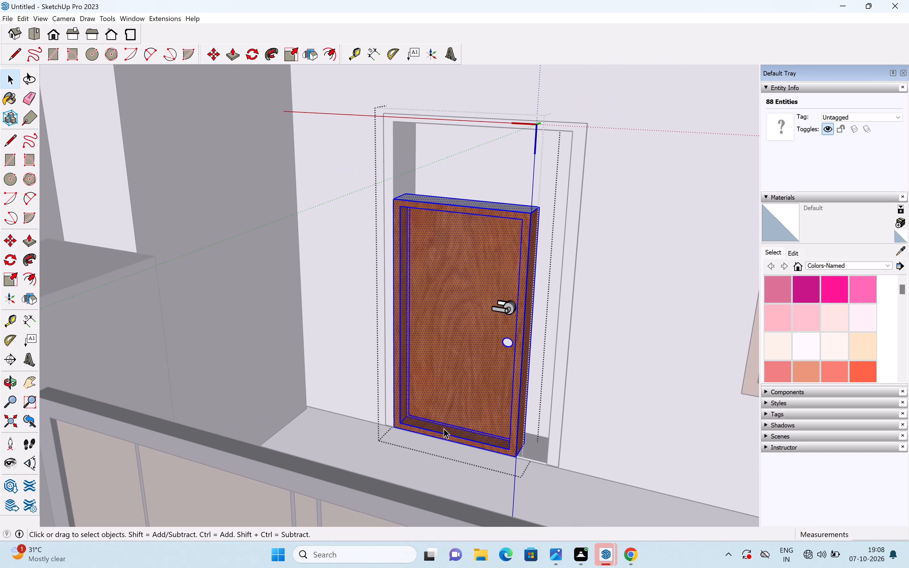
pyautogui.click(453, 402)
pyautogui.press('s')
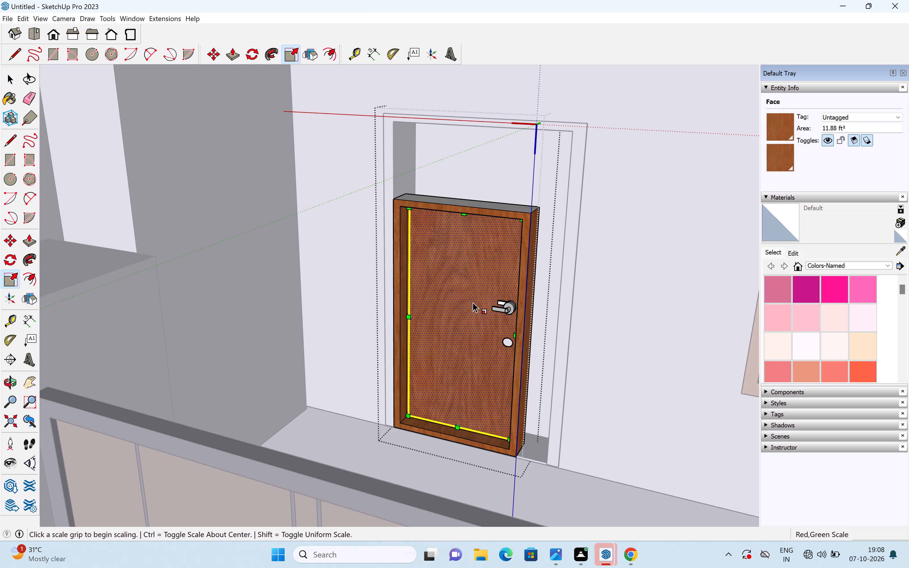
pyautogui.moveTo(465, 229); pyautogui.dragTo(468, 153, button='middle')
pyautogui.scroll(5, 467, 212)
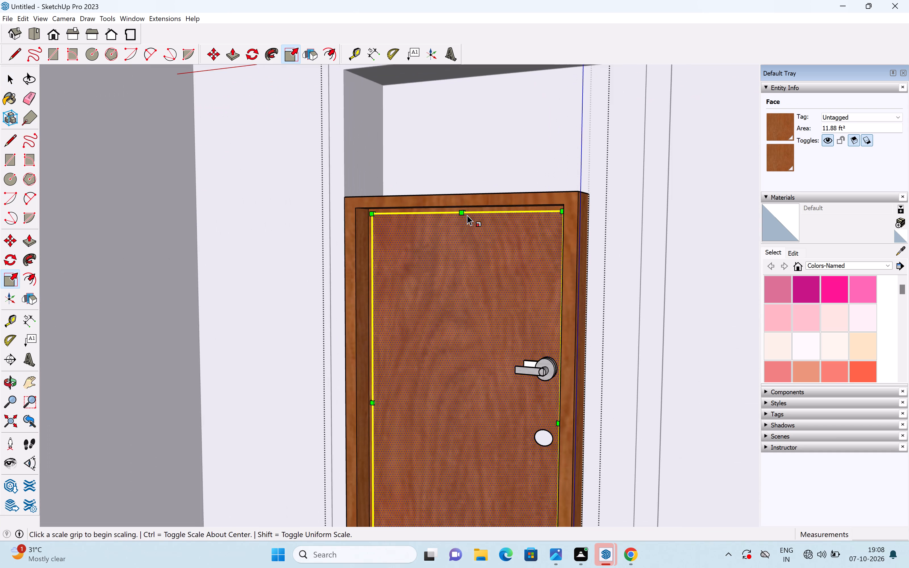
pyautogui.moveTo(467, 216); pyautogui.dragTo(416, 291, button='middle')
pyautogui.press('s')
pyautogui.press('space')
# Reselect all the door panel geometry and scale its height up to the top of the opening.
pyautogui.click(441, 262)
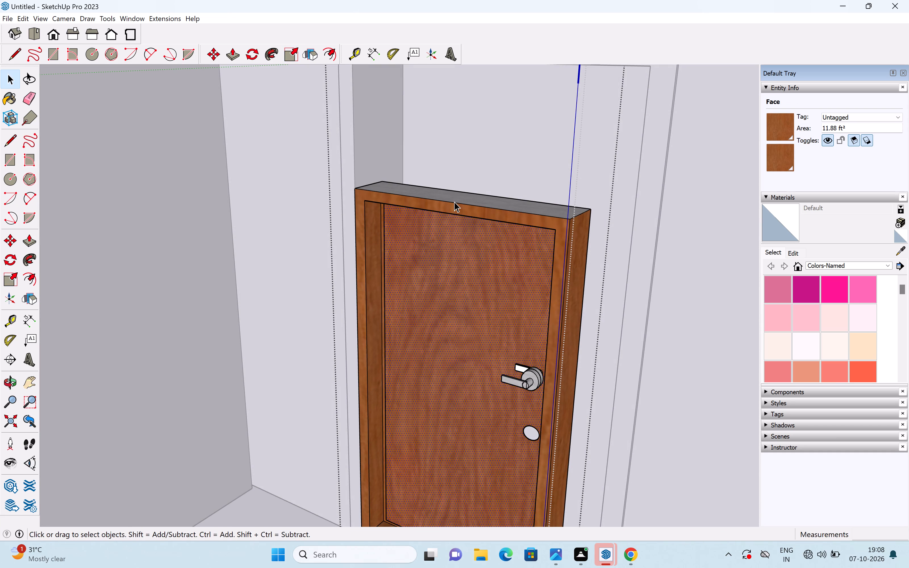
pyautogui.tripleClick(454, 202)
pyautogui.tripleClick(454, 203)
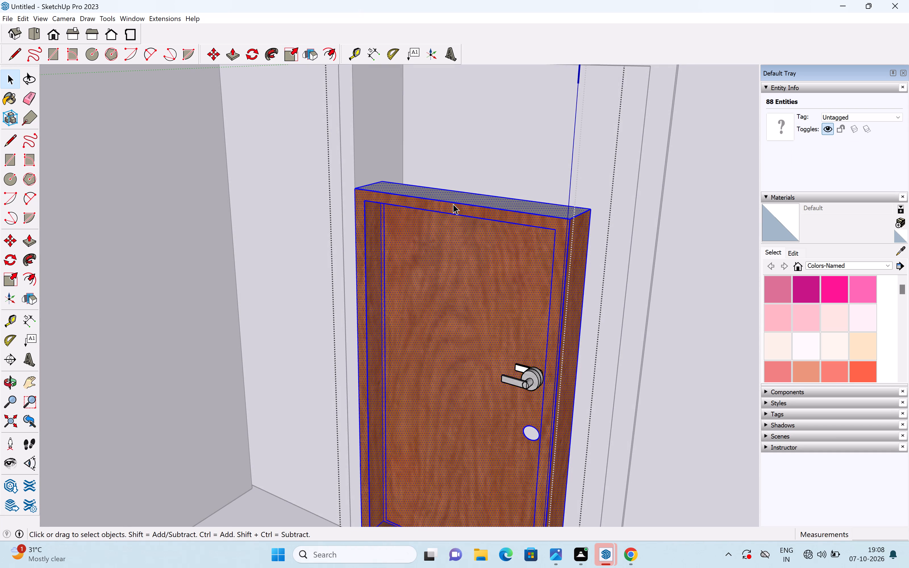
pyautogui.press('s')
pyautogui.moveTo(464, 197); pyautogui.dragTo(480, 131)
pyautogui.scroll(-2, 485, 147)
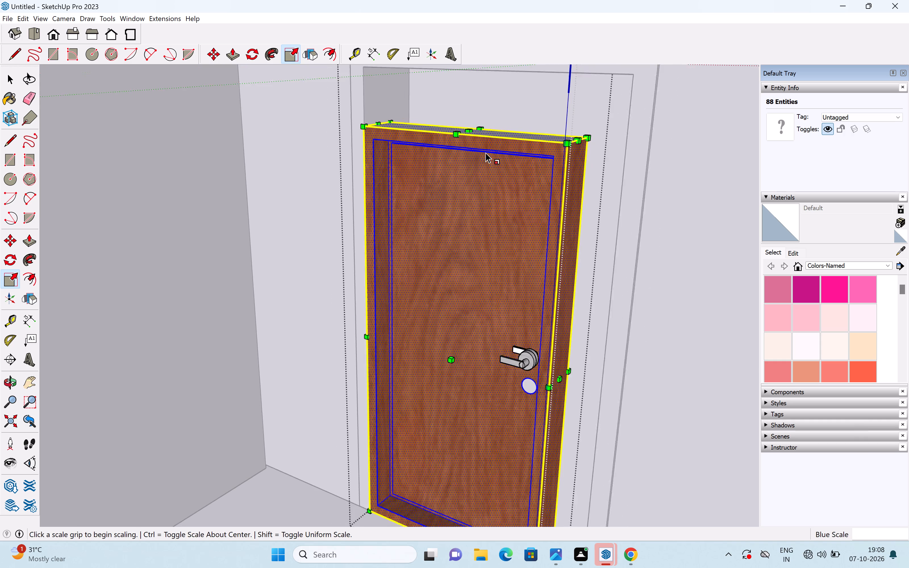
pyautogui.scroll(-2, 485, 153)
pyautogui.keyDown('shift'); pyautogui.moveTo(485, 154); pyautogui.dragTo(441, 341, button='middle'); pyautogui.keyUp('shift')
pyautogui.moveTo(445, 330); pyautogui.dragTo(476, 216, button='middle')
pyautogui.keyDown('shift'); pyautogui.moveTo(368, 378); pyautogui.dragTo(373, 360, button='middle'); pyautogui.keyUp('shift')
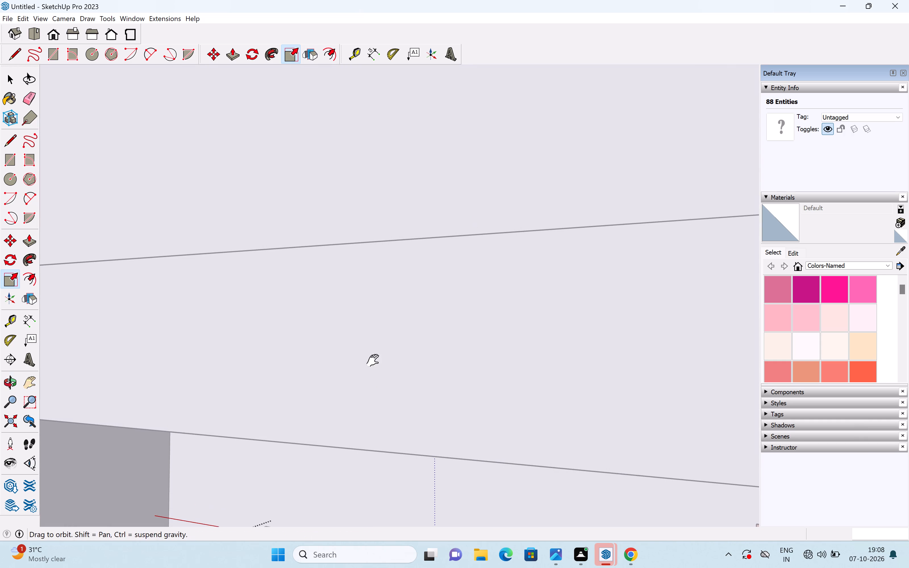
pyautogui.keyDown('shift'); pyautogui.moveTo(373, 360); pyautogui.dragTo(396, 181, button='middle'); pyautogui.keyUp('shift')
pyautogui.scroll(1, 396, 181)
pyautogui.scroll(-10, 421, 281)
pyautogui.keyDown('shift'); pyautogui.moveTo(408, 371); pyautogui.dragTo(414, 268, button='middle'); pyautogui.keyUp('shift')
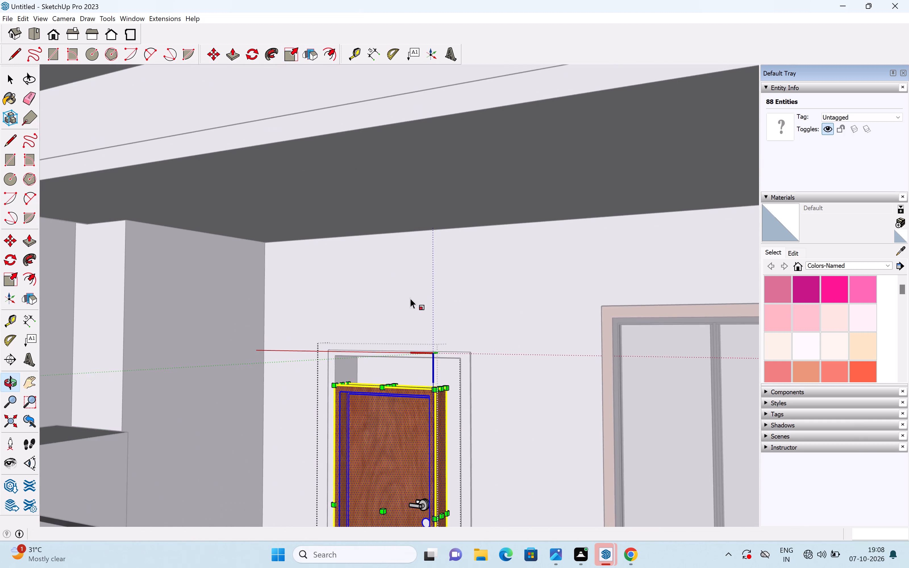
pyautogui.scroll(4, 392, 379)
pyautogui.moveTo(390, 381); pyautogui.dragTo(400, 337)
pyautogui.scroll(-10, 416, 350)
# Scale the door panel geometry's width out to the window-side jamb and leave component editing.
pyautogui.keyDown('shift'); pyautogui.moveTo(415, 426); pyautogui.dragTo(376, 284, button='middle'); pyautogui.keyUp('shift')
pyautogui.moveTo(385, 297); pyautogui.dragTo(383, 388, button='middle')
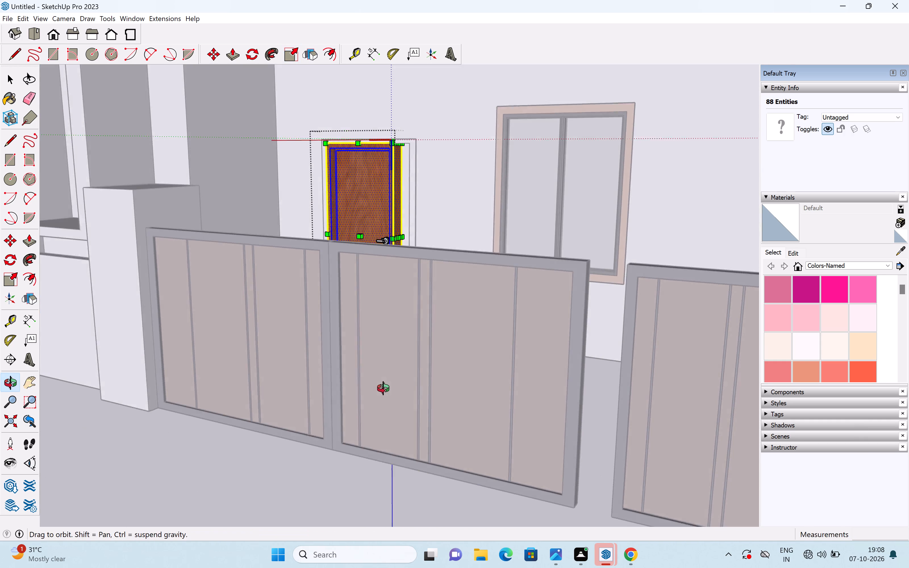
pyautogui.moveTo(383, 388); pyautogui.dragTo(382, 388, button='middle')
pyautogui.scroll(1, 382, 388)
pyautogui.scroll(11, 424, 195)
pyautogui.moveTo(378, 223); pyautogui.dragTo(391, 241)
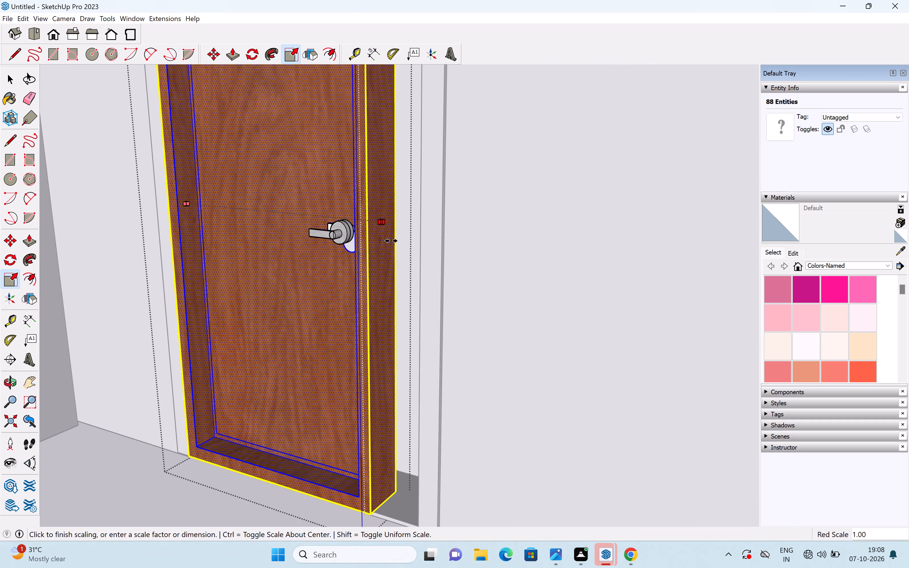
pyautogui.moveTo(391, 241); pyautogui.dragTo(422, 291)
pyautogui.scroll(-7, 447, 296)
pyautogui.press('space')
pyautogui.scroll(-6, 445, 295)
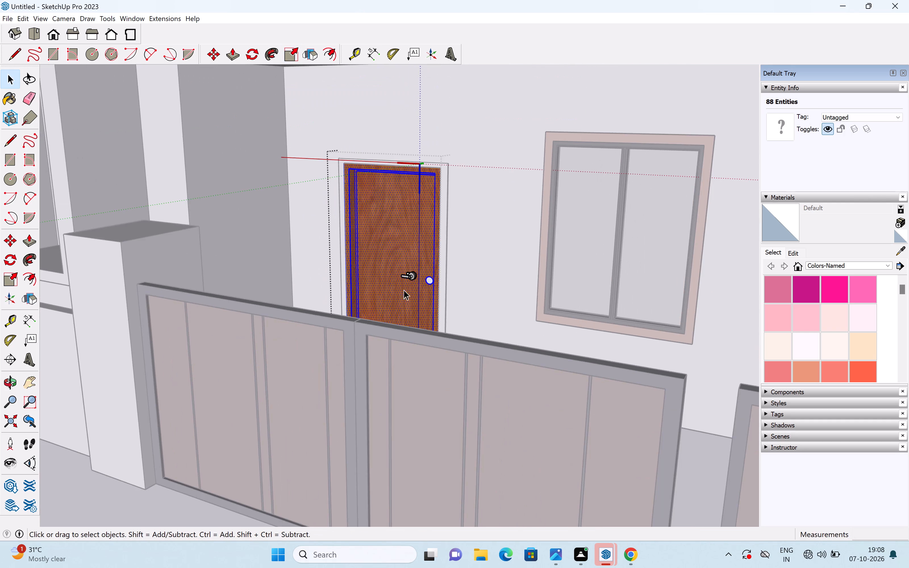
pyautogui.moveTo(374, 287); pyautogui.dragTo(549, 363, button='middle')
pyautogui.click(463, 381)
# Move the wooden door component by its tower-side bottom corner to line it up with the frame's lower corner.
pyautogui.scroll(5, 448, 342)
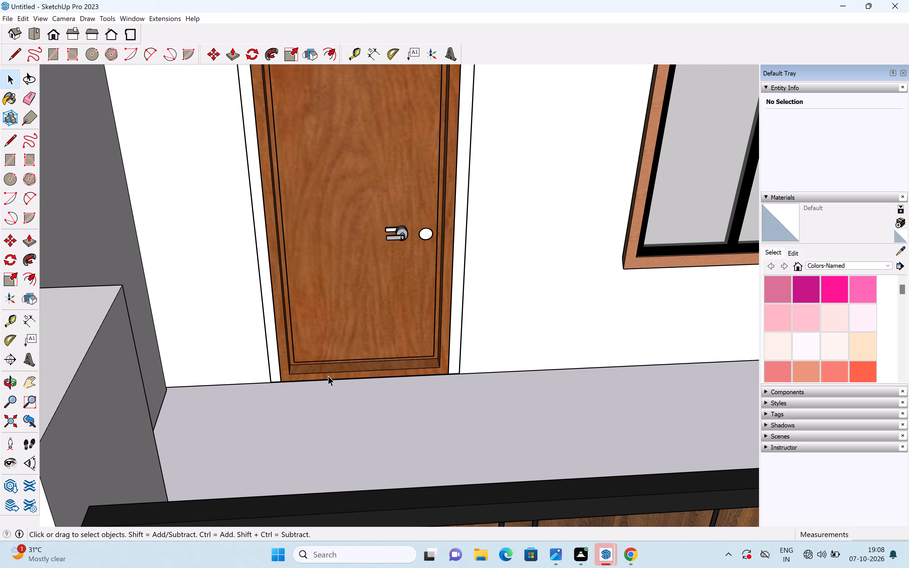
pyautogui.press('m')
pyautogui.scroll(4, 289, 381)
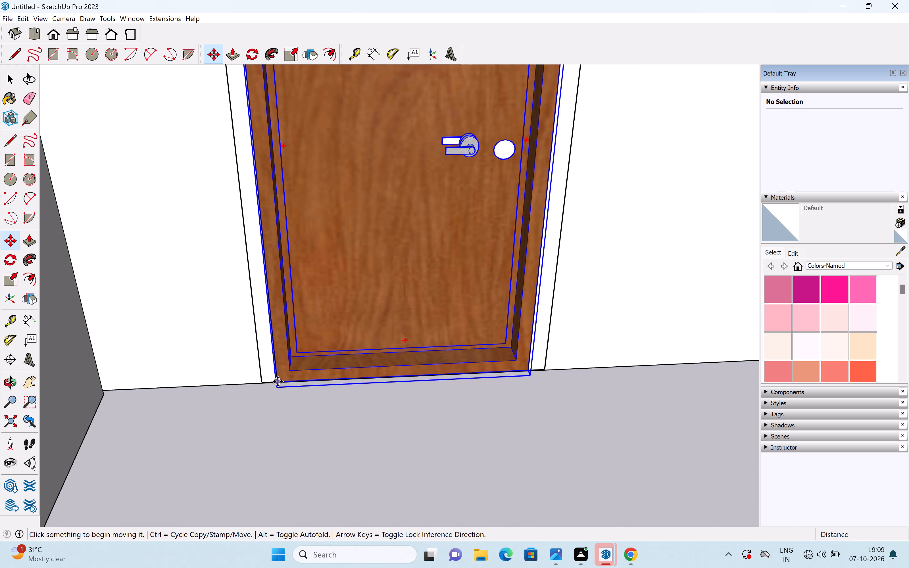
pyautogui.click(278, 381)
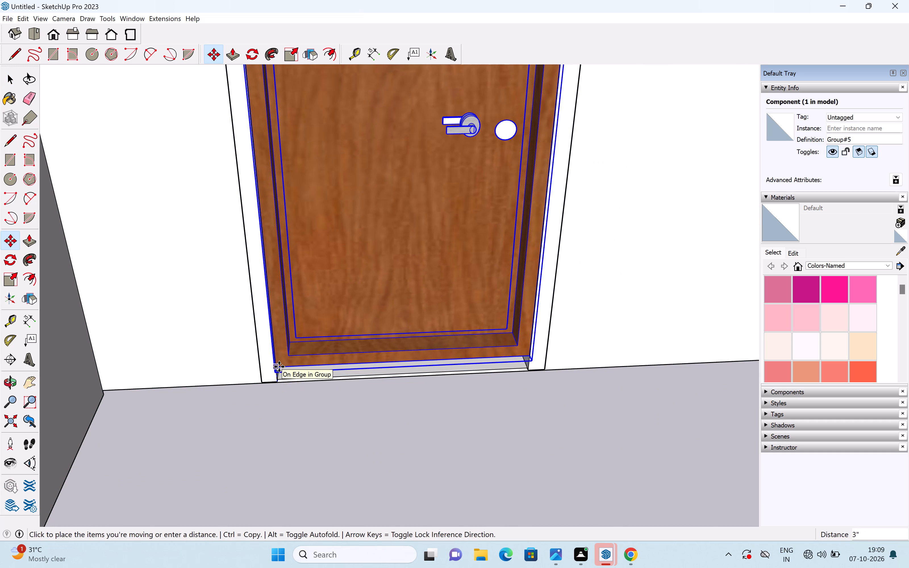
pyautogui.scroll(5, 279, 367)
pyautogui.click(276, 388)
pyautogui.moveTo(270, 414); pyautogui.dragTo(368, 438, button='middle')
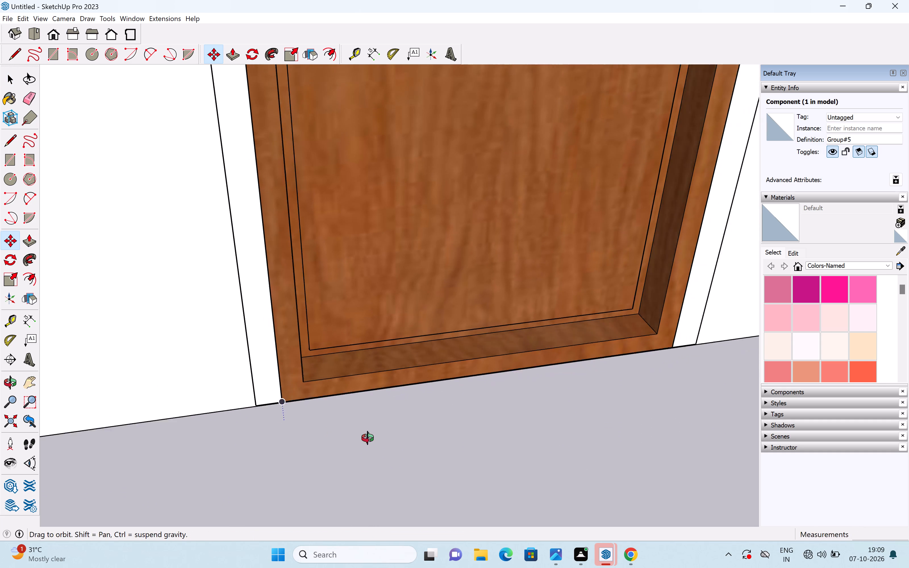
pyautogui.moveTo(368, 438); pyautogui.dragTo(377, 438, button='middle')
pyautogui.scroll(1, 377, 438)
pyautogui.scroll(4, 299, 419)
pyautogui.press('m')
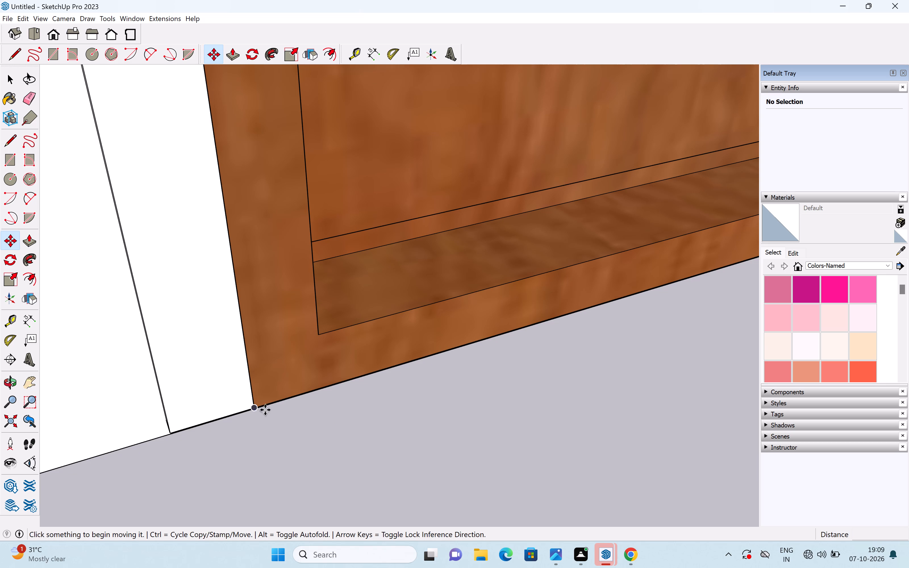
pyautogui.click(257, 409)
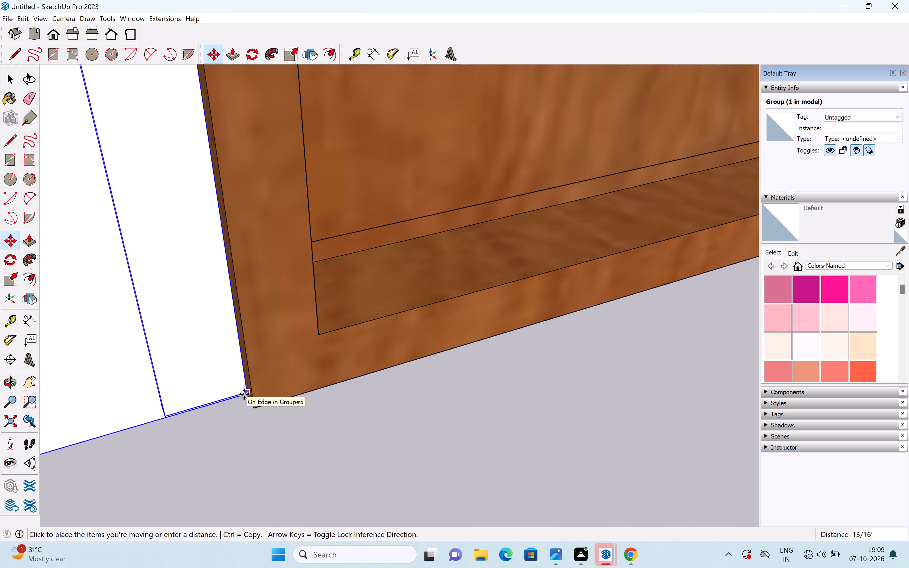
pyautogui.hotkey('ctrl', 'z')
# Move the wooden door by its protruding bottom corner back towards the frame's lower corner on the tower side.
pyautogui.press('space')
pyautogui.click(264, 398)
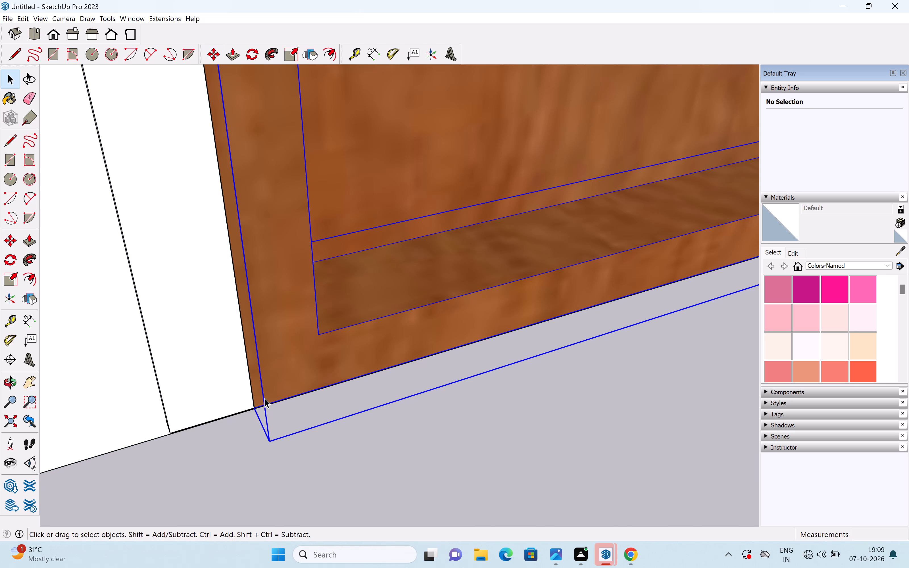
pyautogui.press('m')
pyautogui.click(270, 440)
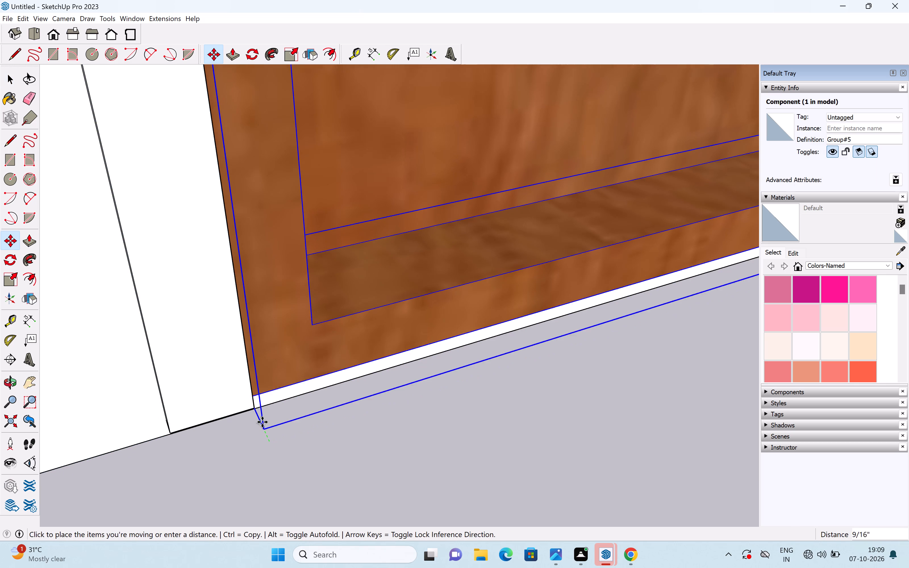
pyautogui.click(260, 408)
# Move the wooden door by its tower-side bottom front corner onto the white frame's lower front inner corner.
pyautogui.scroll(-19, 259, 404)
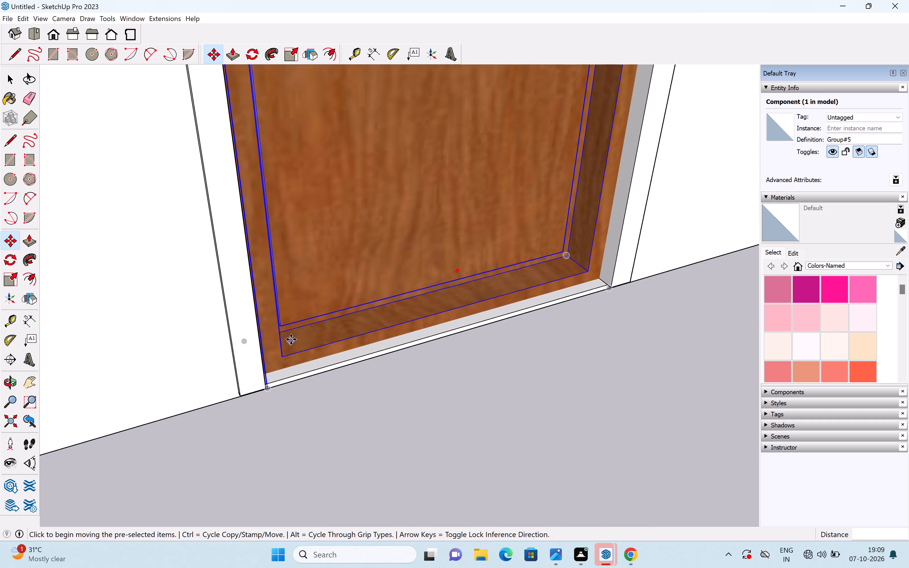
pyautogui.scroll(-6, 291, 339)
pyautogui.scroll(1, 297, 340)
pyautogui.scroll(-17, 297, 340)
pyautogui.scroll(-4, 337, 345)
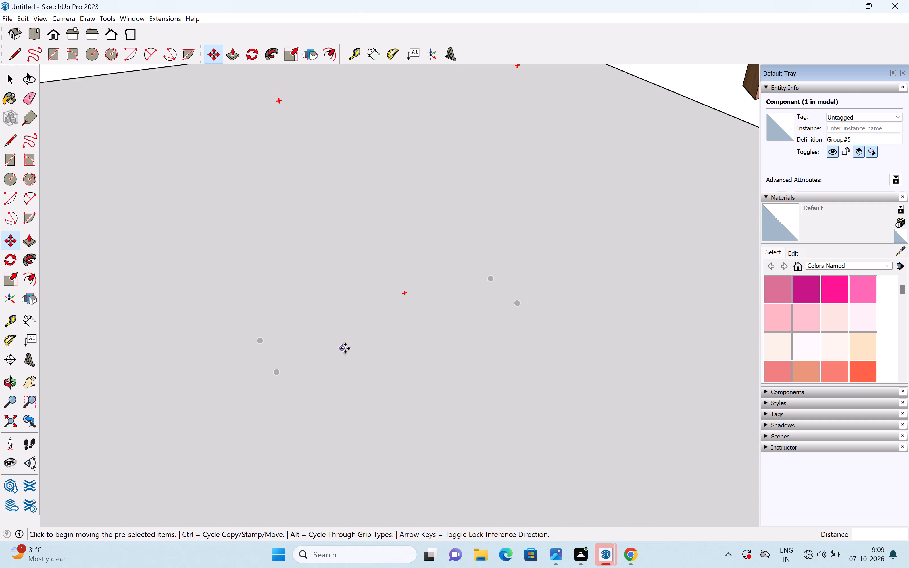
pyautogui.scroll(-20, 345, 348)
pyautogui.scroll(-5, 345, 348)
pyautogui.moveTo(503, 338); pyautogui.dragTo(382, 324, button='middle')
pyautogui.scroll(-13, 519, 302)
pyautogui.moveTo(527, 310); pyautogui.dragTo(460, 284, button='middle')
pyautogui.scroll(5, 619, 268)
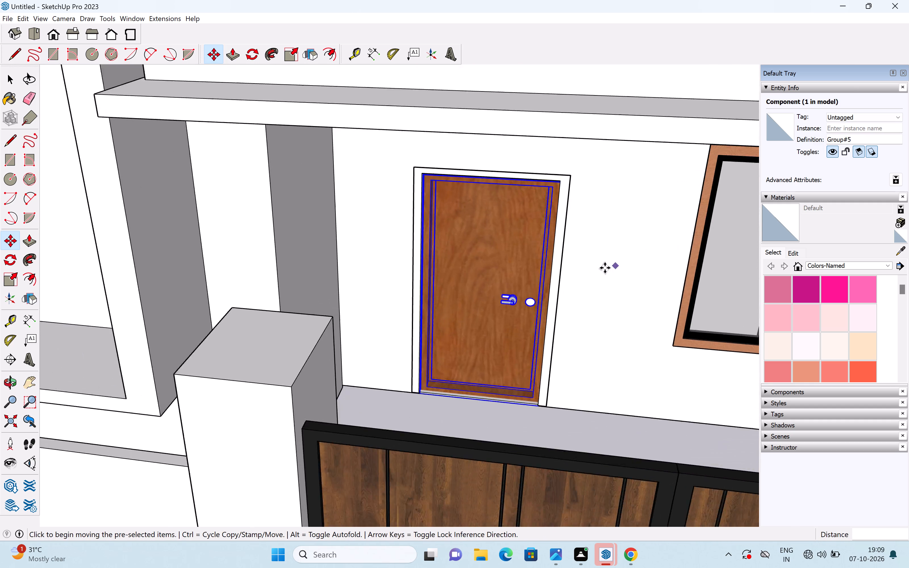
pyautogui.scroll(7, 605, 268)
pyautogui.scroll(12, 302, 472)
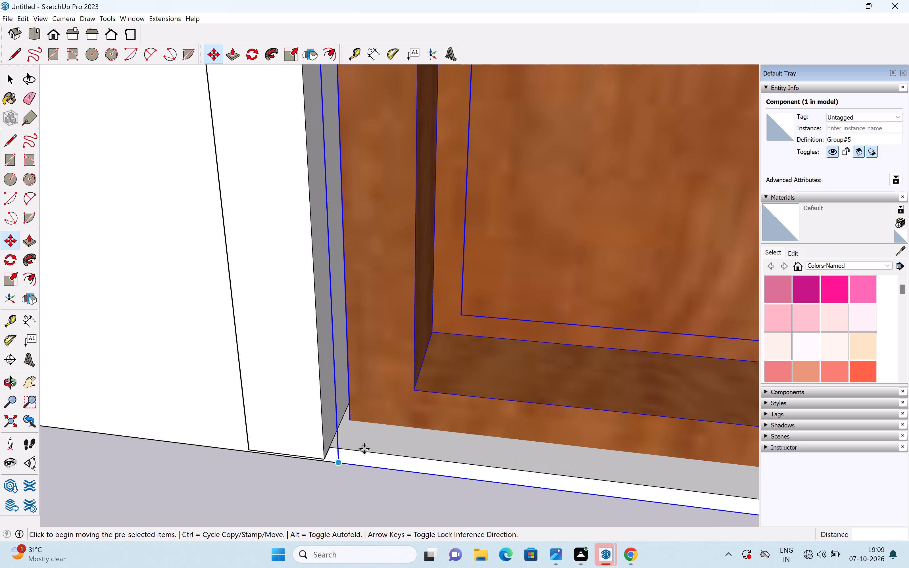
pyautogui.click(339, 463)
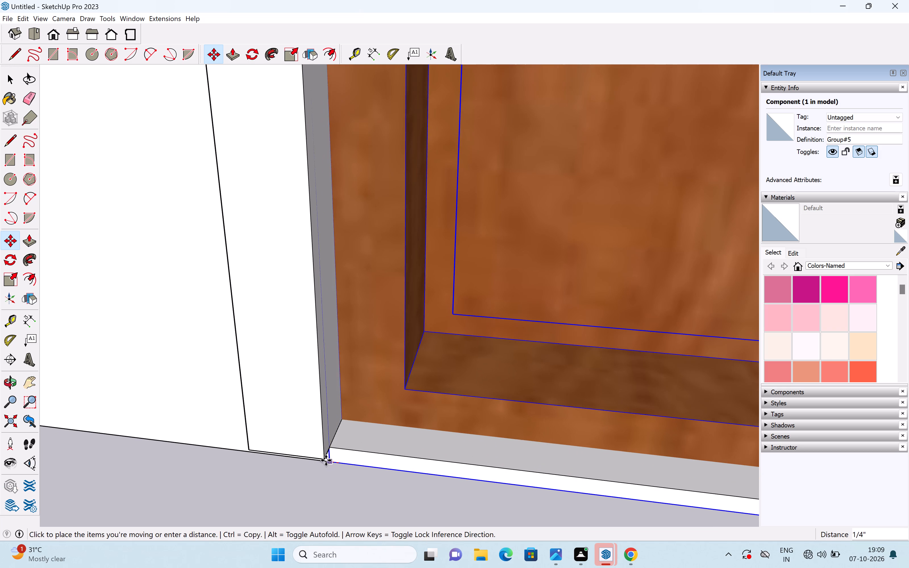
pyautogui.click(323, 460)
# Move the wooden door about 1 7/16" back into the opening along the tower-side jamb's bottom edge.
pyautogui.click(324, 460)
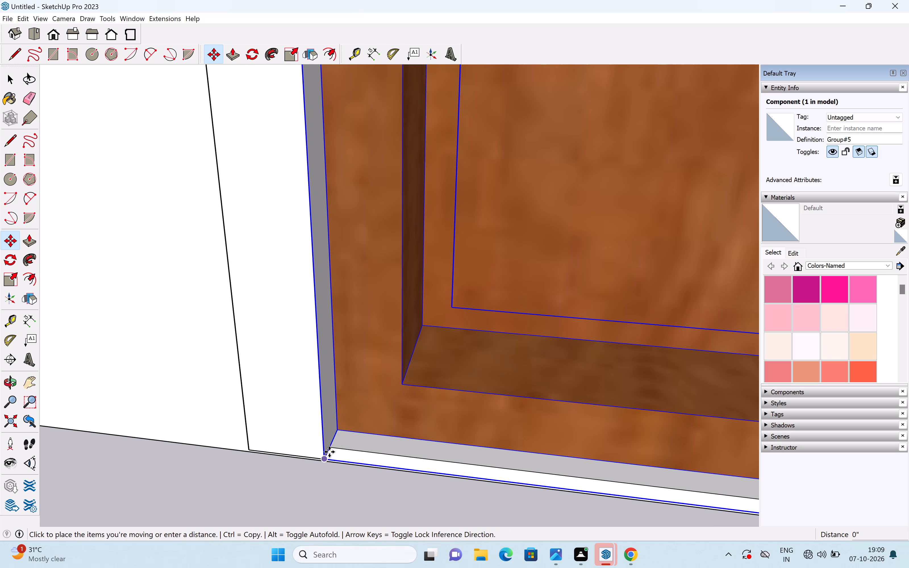
pyautogui.click(341, 435)
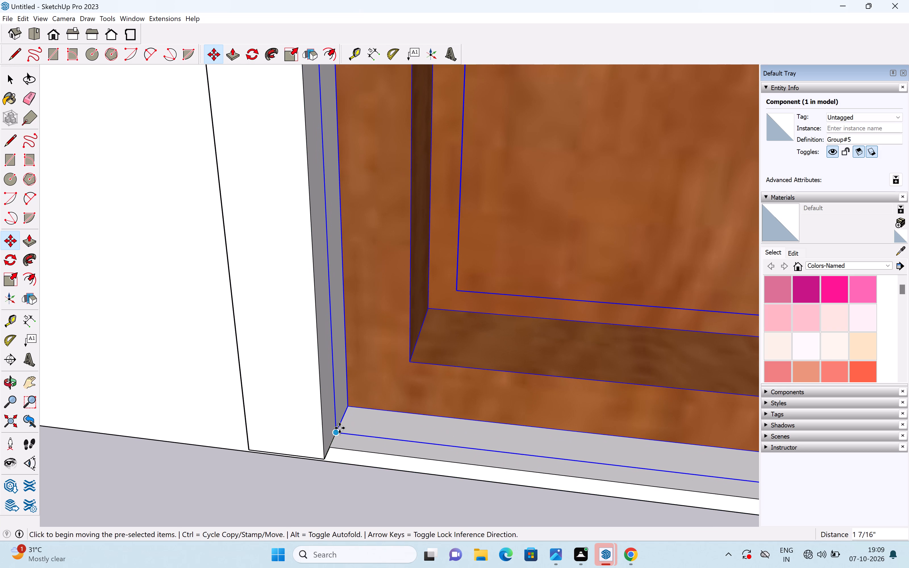
# Examine how the wooden door sits in its white frame, up close and against the whole front facade.
pyautogui.scroll(-20, 339, 428)
pyautogui.scroll(-3, 339, 428)
pyautogui.press('space')
pyautogui.click(351, 462)
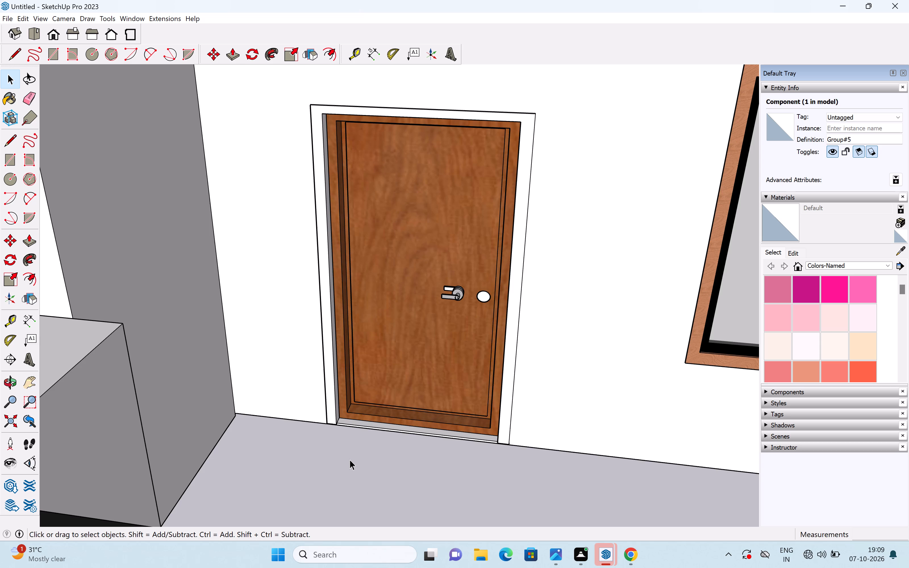
pyautogui.scroll(-8, 350, 454)
pyautogui.moveTo(358, 442); pyautogui.dragTo(409, 322, button='middle')
pyautogui.scroll(5, 409, 322)
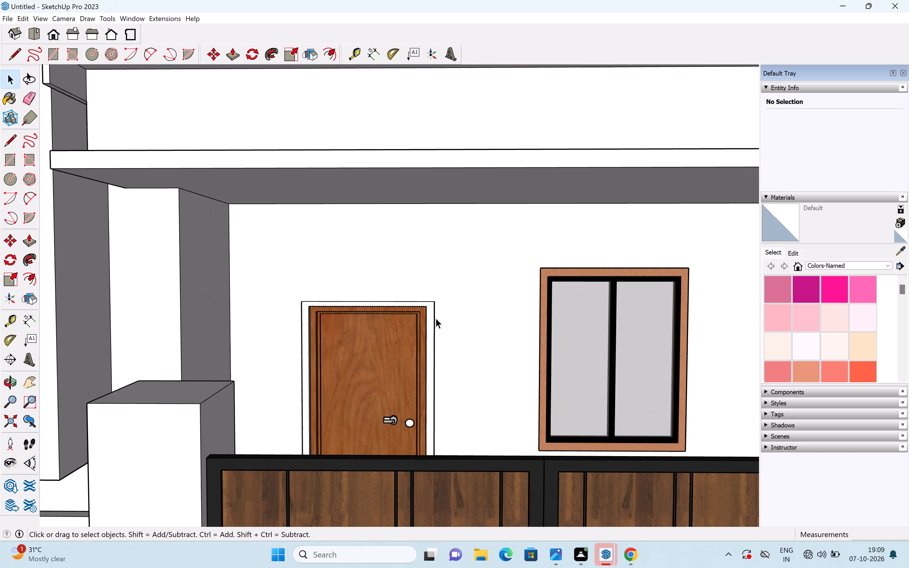
pyautogui.scroll(7, 436, 318)
pyautogui.moveTo(426, 318); pyautogui.dragTo(422, 327, button='middle')
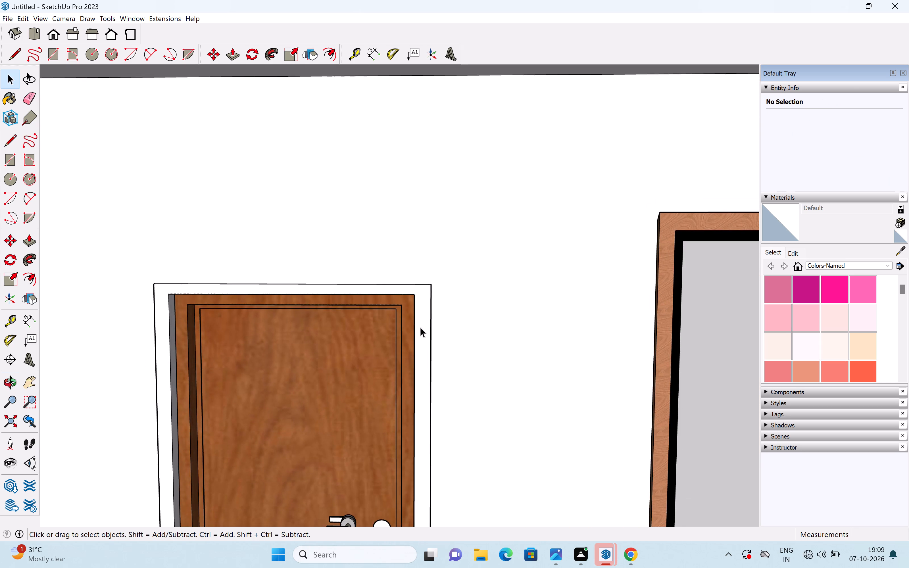
pyautogui.scroll(-19, 420, 341)
pyautogui.moveTo(456, 379); pyautogui.dragTo(447, 418, button='middle')
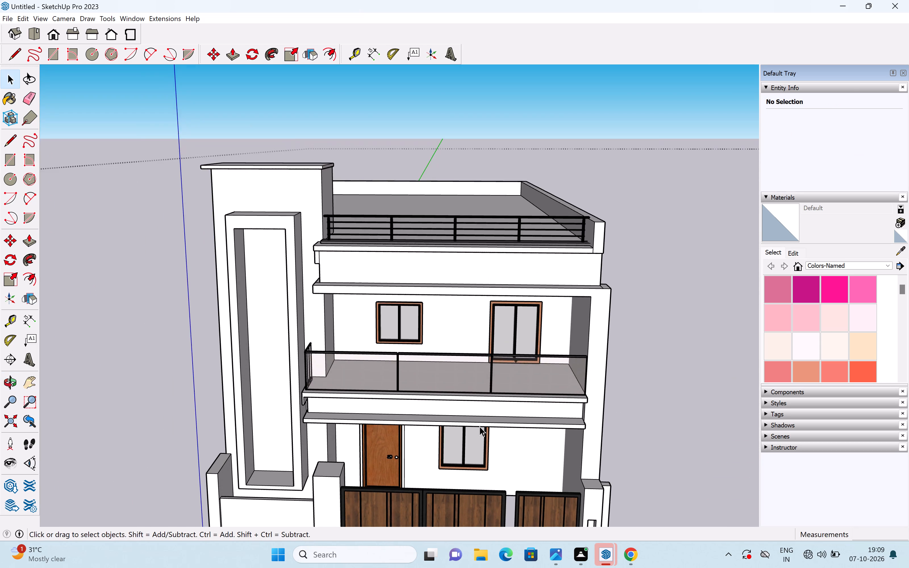
# Open the windows group for editing and select all the geometry of the ground-floor window.
pyautogui.scroll(6, 485, 448)
pyautogui.moveTo(479, 451); pyautogui.dragTo(457, 420, button='middle')
pyautogui.scroll(5, 482, 461)
pyautogui.click(486, 467)
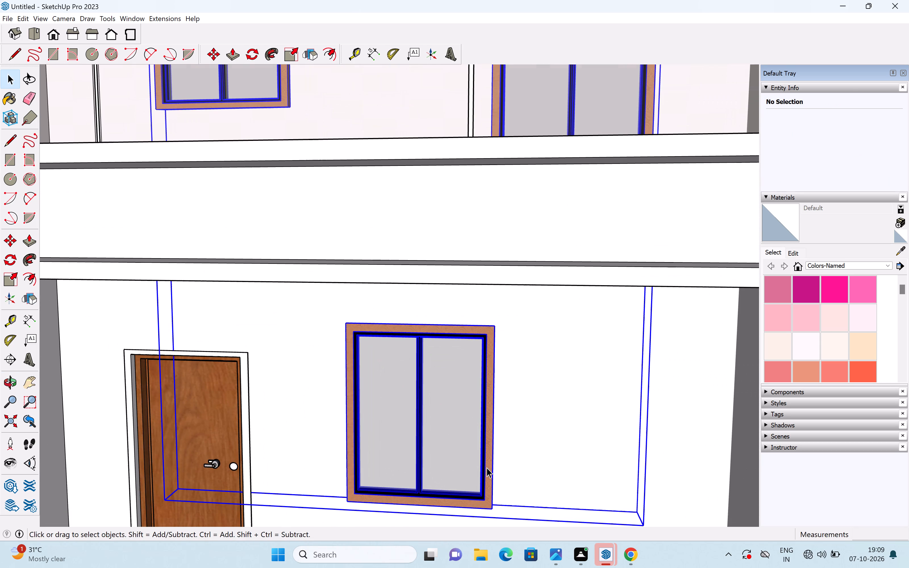
pyautogui.tripleClick(487, 470)
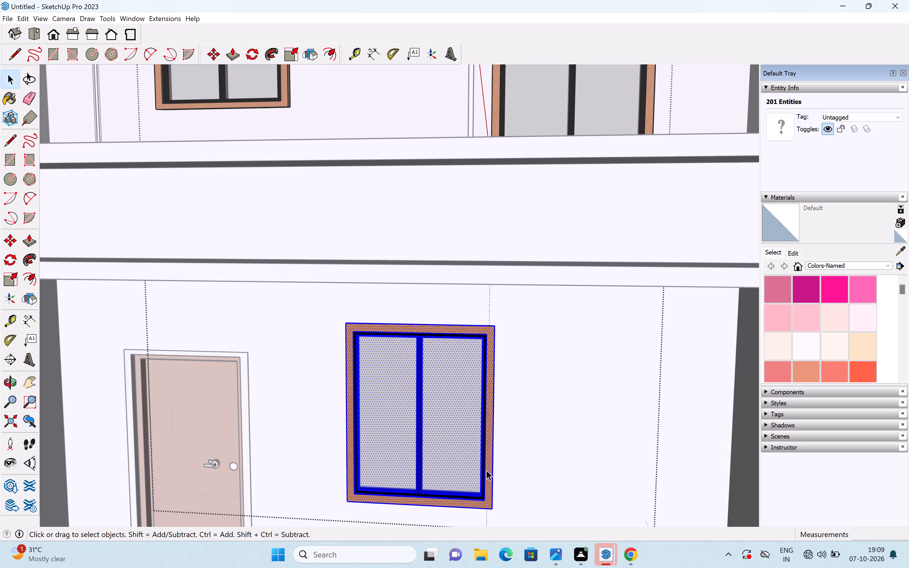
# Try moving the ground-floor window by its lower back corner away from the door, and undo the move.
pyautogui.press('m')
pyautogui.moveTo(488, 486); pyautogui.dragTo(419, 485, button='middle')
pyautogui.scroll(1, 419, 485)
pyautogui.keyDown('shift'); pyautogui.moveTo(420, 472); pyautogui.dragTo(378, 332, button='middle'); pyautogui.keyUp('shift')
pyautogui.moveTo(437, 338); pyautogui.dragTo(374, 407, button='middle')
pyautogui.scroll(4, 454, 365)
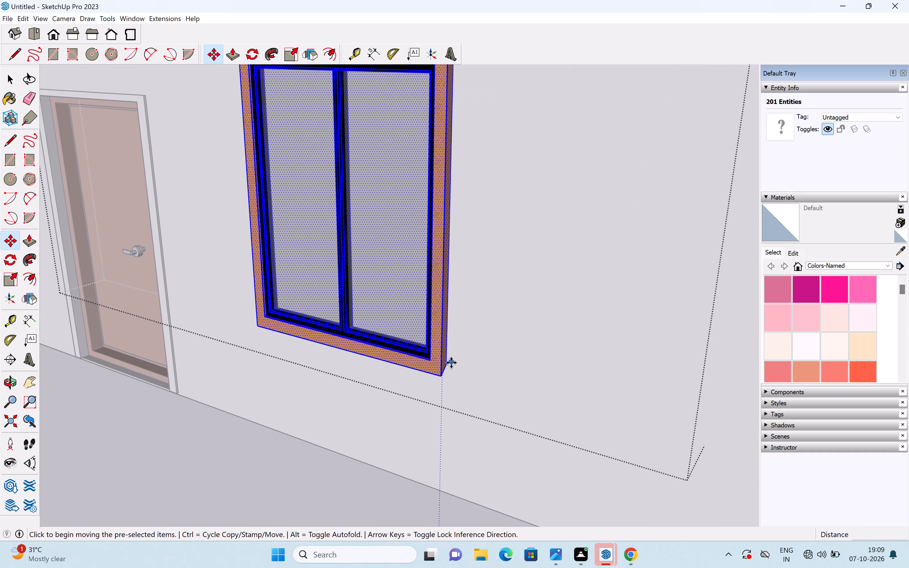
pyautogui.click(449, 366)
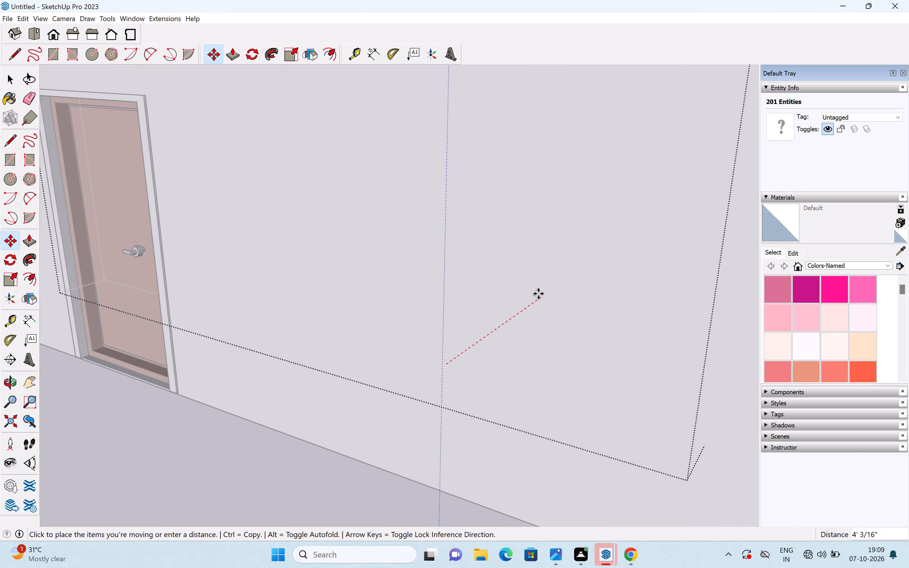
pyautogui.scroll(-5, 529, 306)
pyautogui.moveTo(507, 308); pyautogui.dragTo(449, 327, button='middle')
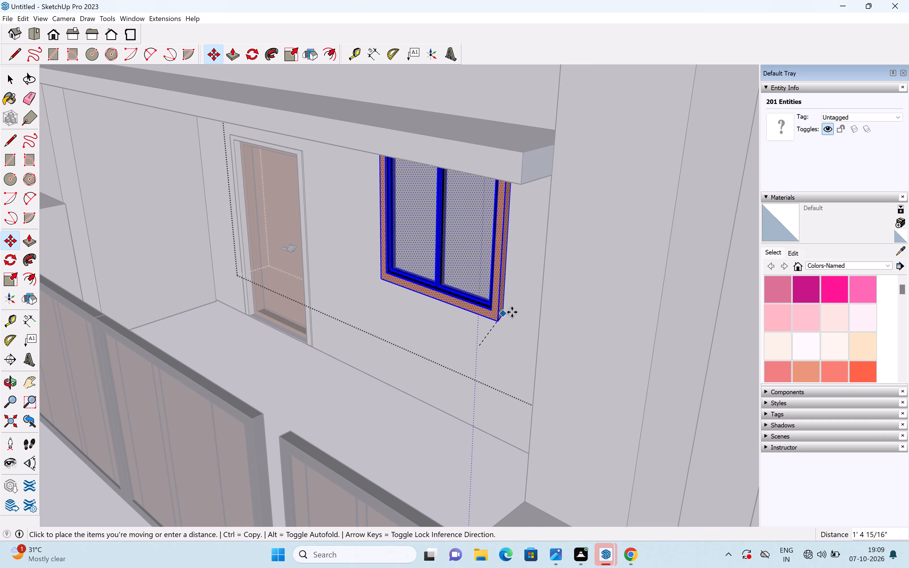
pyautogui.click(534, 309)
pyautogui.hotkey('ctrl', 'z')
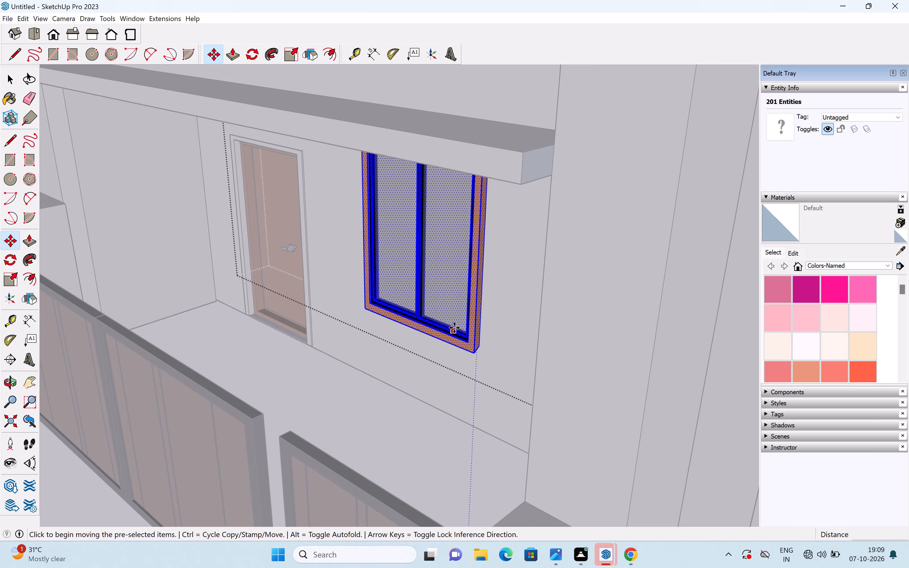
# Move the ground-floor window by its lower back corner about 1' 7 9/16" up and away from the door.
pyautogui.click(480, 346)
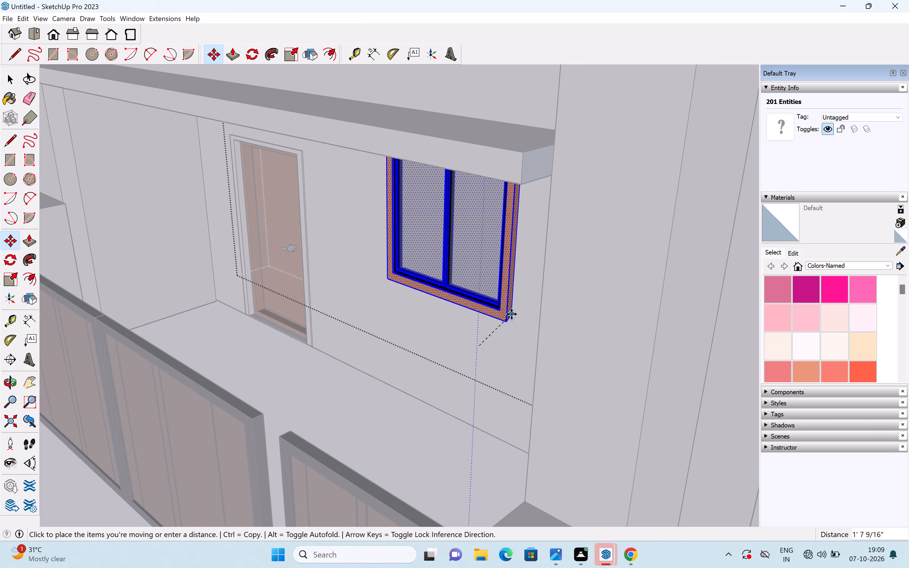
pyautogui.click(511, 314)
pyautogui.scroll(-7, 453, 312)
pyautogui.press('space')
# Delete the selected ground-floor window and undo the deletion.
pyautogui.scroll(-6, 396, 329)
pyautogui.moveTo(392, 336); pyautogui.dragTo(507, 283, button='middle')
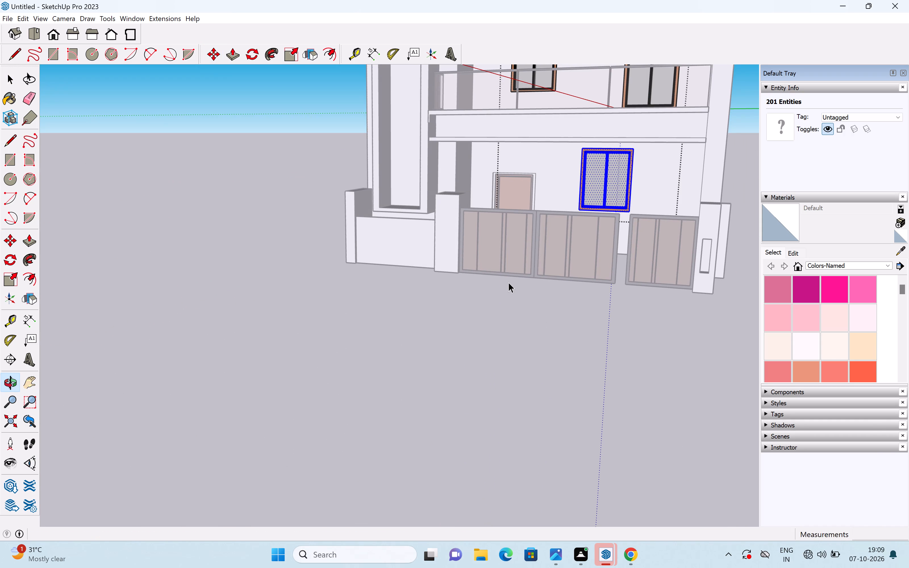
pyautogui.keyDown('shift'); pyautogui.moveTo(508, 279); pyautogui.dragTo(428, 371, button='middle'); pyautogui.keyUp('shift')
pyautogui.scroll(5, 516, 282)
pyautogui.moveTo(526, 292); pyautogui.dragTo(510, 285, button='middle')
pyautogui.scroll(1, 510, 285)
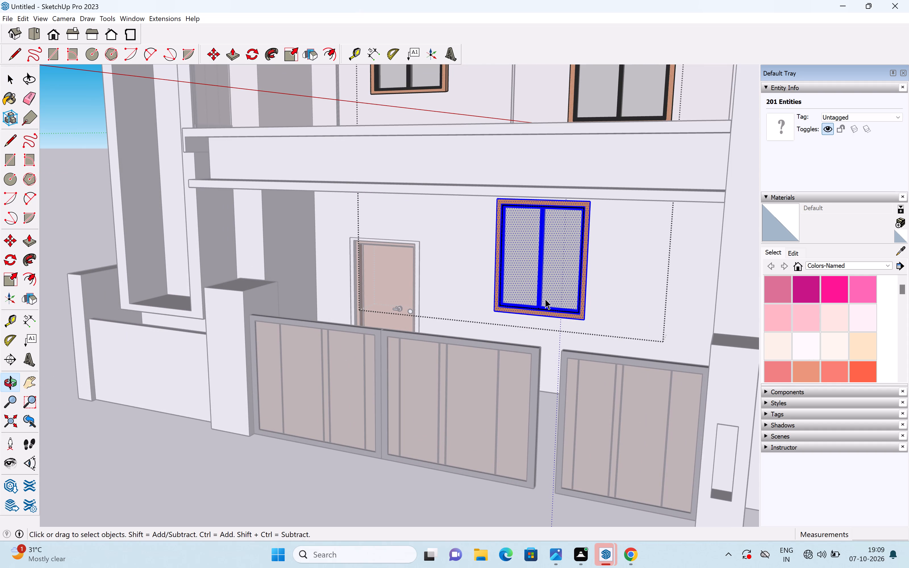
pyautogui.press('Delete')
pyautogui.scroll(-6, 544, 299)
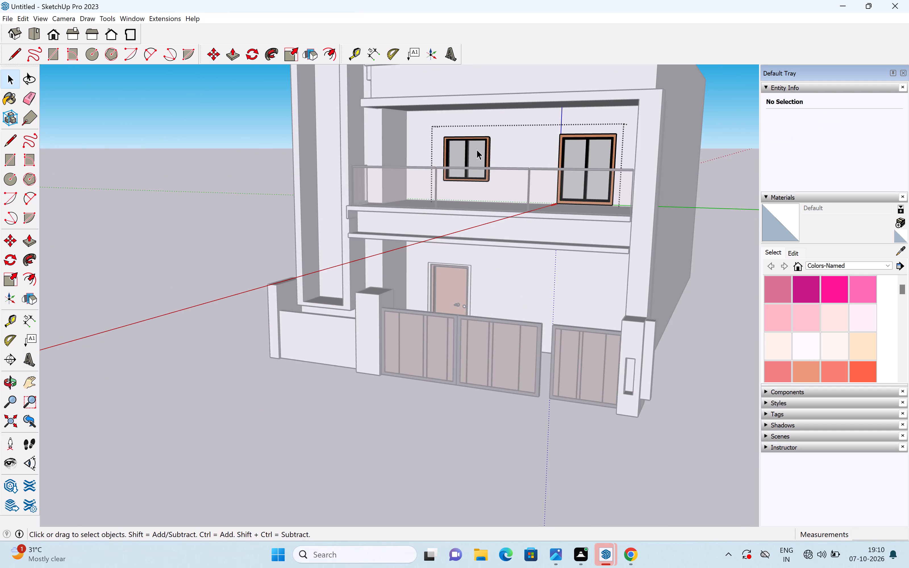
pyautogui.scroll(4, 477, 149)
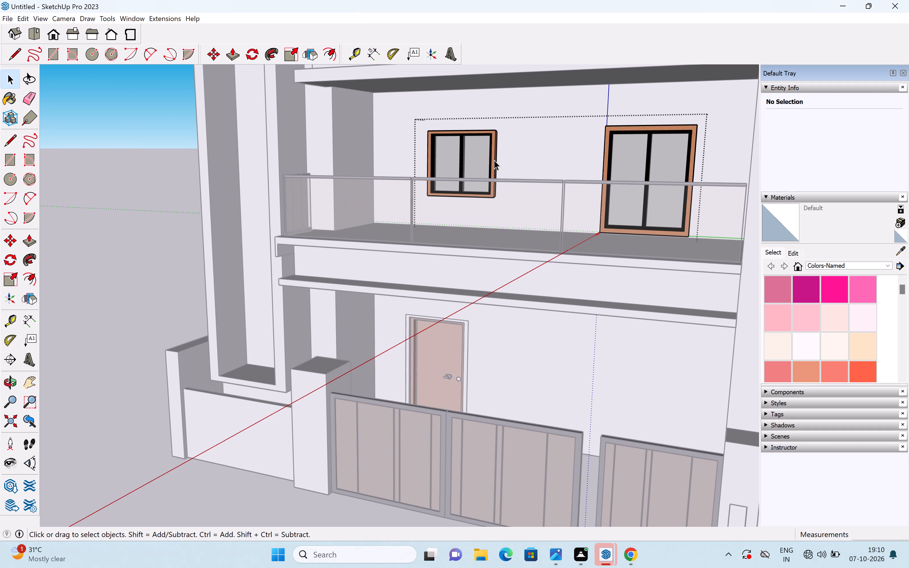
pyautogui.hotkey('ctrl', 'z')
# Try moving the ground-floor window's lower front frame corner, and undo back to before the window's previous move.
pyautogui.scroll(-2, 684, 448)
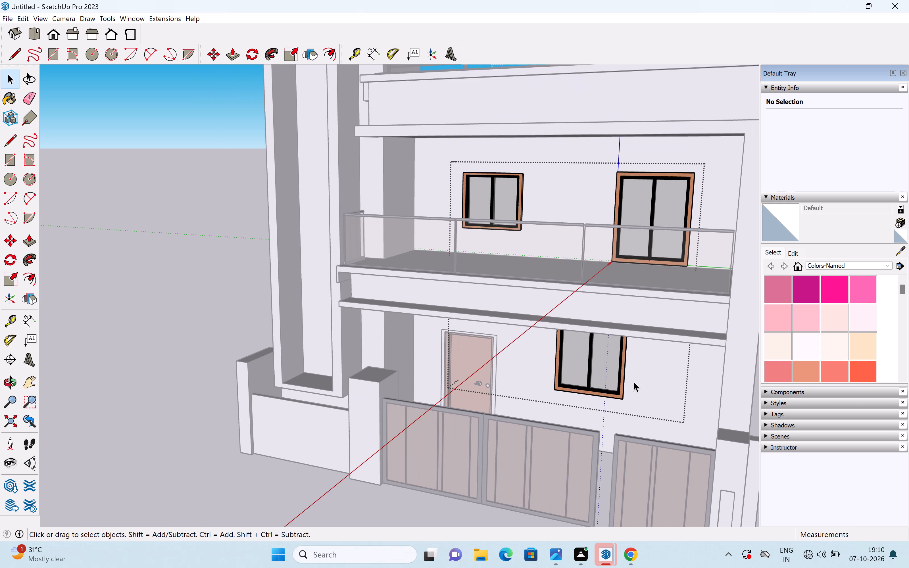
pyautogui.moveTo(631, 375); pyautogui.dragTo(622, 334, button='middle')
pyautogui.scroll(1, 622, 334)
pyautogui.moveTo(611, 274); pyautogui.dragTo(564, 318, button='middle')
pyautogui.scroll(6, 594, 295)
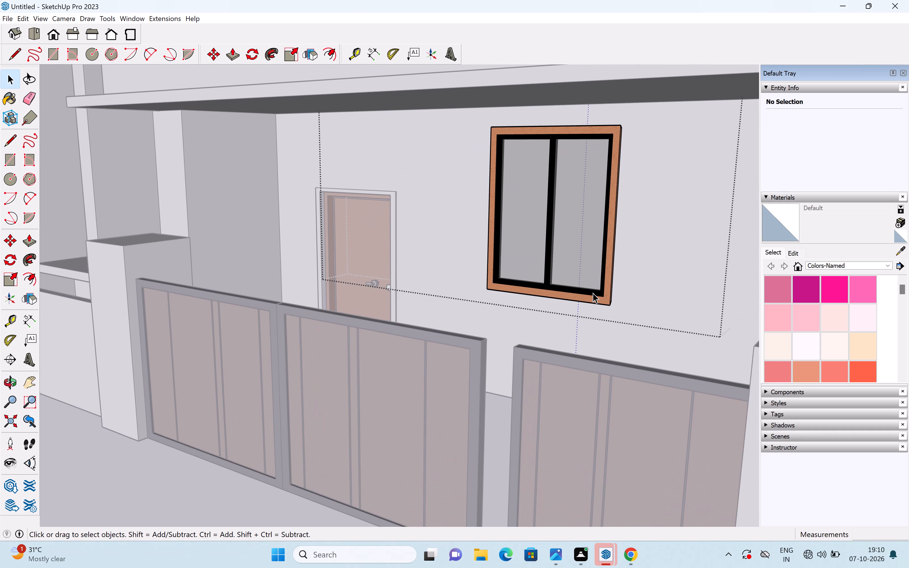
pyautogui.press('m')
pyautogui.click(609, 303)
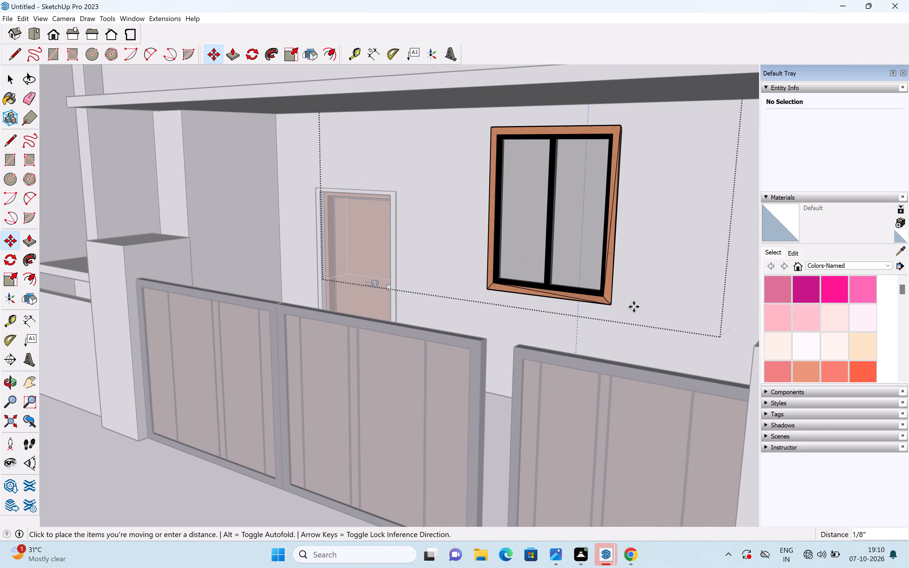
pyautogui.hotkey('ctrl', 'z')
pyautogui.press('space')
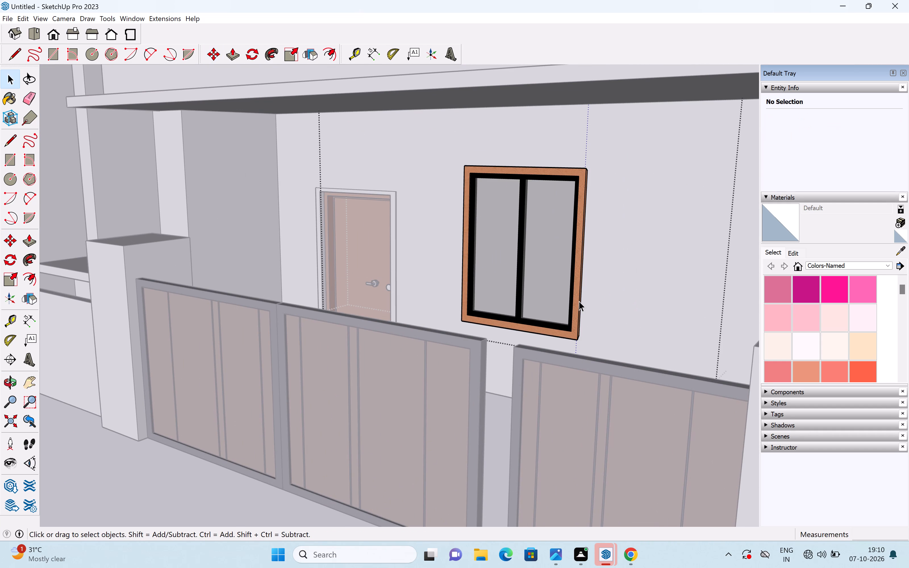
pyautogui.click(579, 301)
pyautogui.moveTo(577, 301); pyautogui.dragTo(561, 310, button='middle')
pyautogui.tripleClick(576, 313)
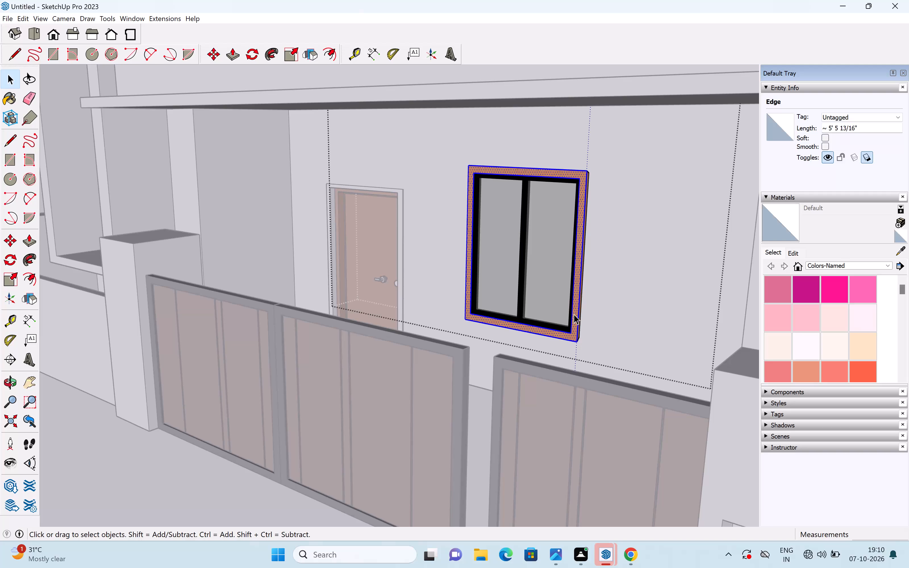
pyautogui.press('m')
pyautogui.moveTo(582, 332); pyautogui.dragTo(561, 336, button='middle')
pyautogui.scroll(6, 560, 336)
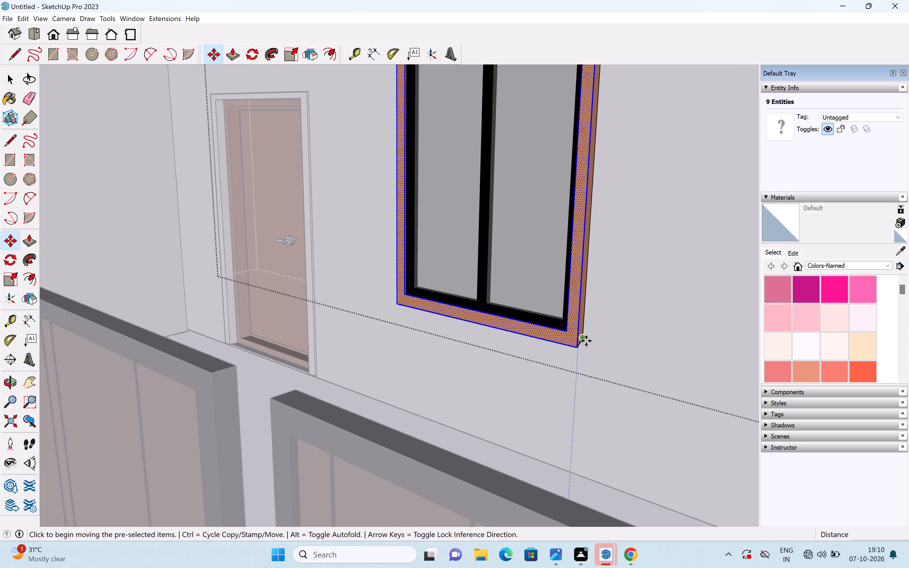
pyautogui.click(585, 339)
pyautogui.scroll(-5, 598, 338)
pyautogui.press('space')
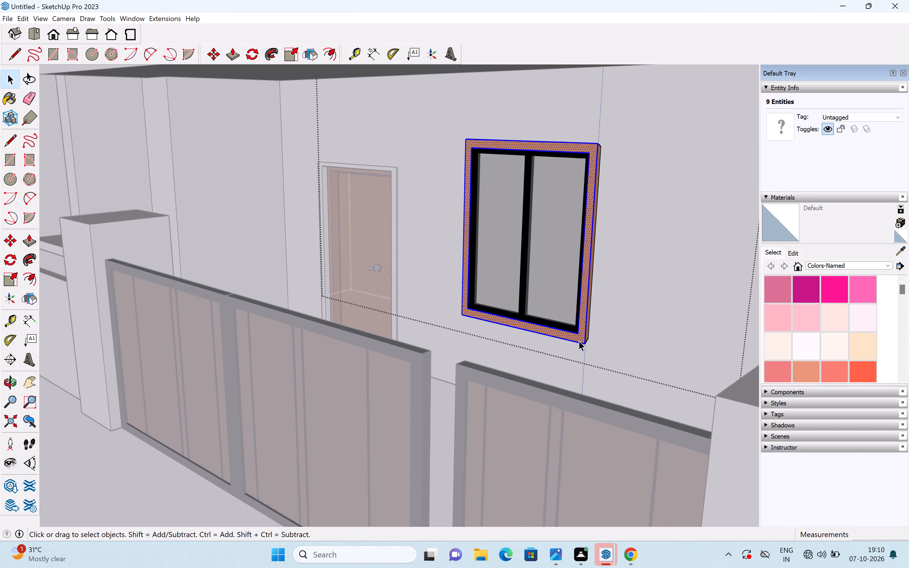
# Select the whole ground-floor window and move it about 3' 2 7/16" along the wall, away from the door.
pyautogui.moveTo(586, 334); pyautogui.dragTo(548, 338, button='middle')
pyautogui.scroll(9, 577, 332)
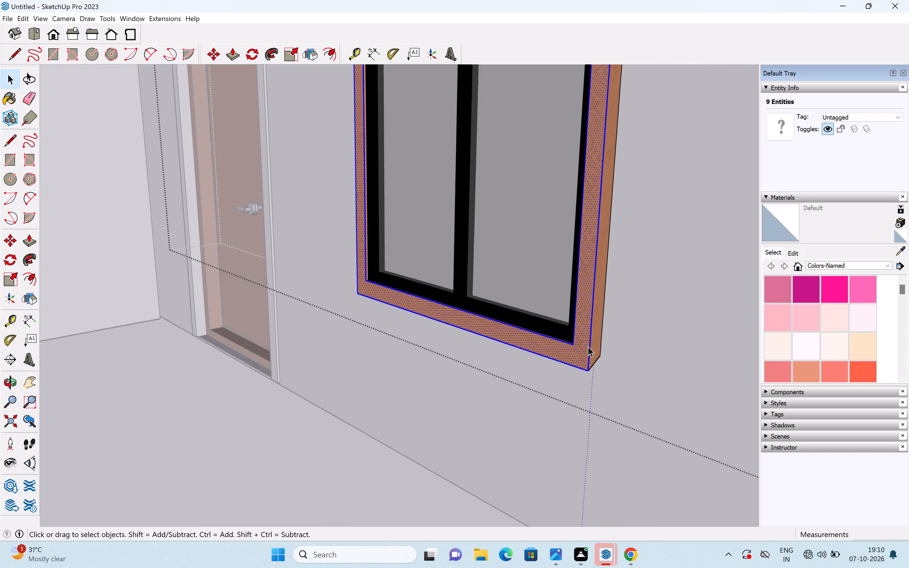
pyautogui.scroll(1, 588, 346)
pyautogui.click(603, 355)
pyautogui.tripleClick(600, 355)
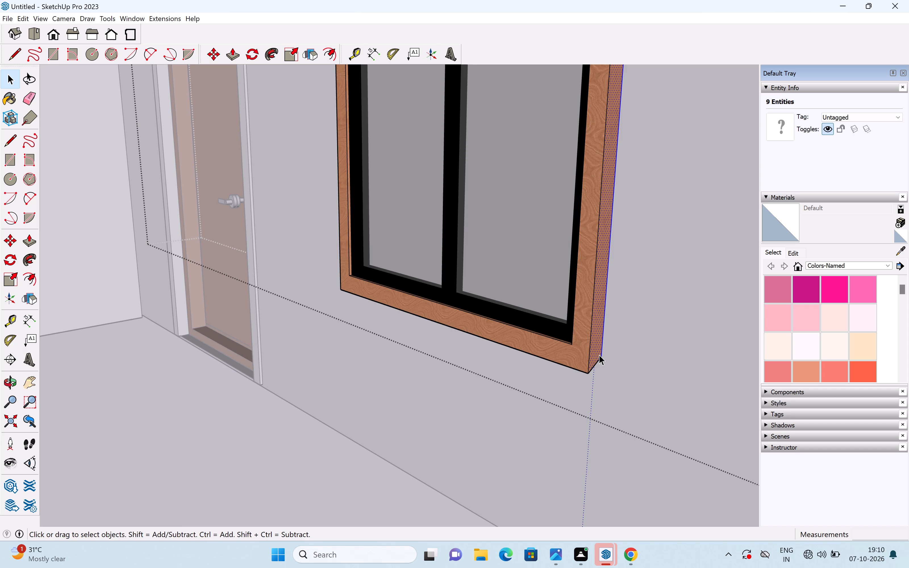
pyautogui.press('m')
pyautogui.click(601, 358)
pyautogui.scroll(-10, 600, 357)
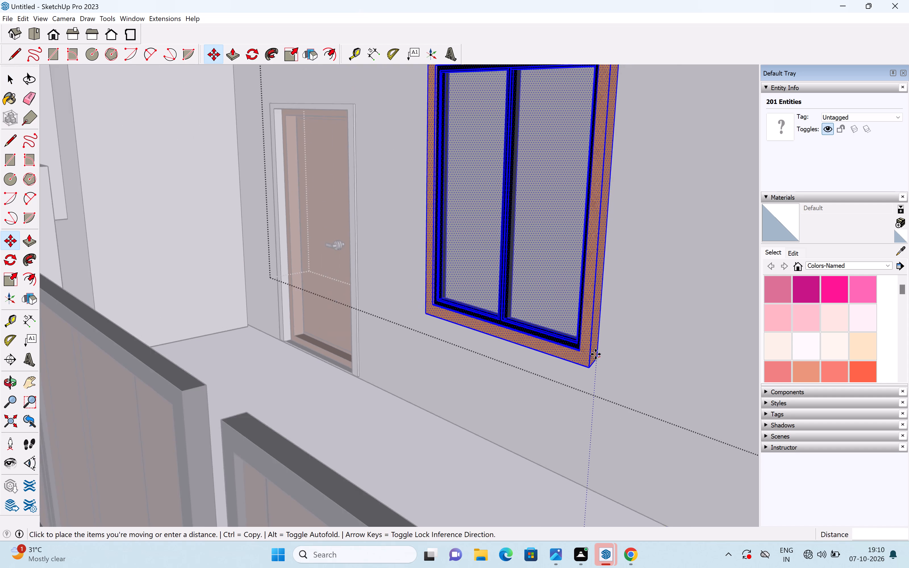
pyautogui.scroll(-3, 595, 354)
pyautogui.keyDown('shift'); pyautogui.moveTo(592, 352); pyautogui.dragTo(534, 334, button='middle'); pyautogui.keyUp('shift')
pyautogui.scroll(-4, 553, 330)
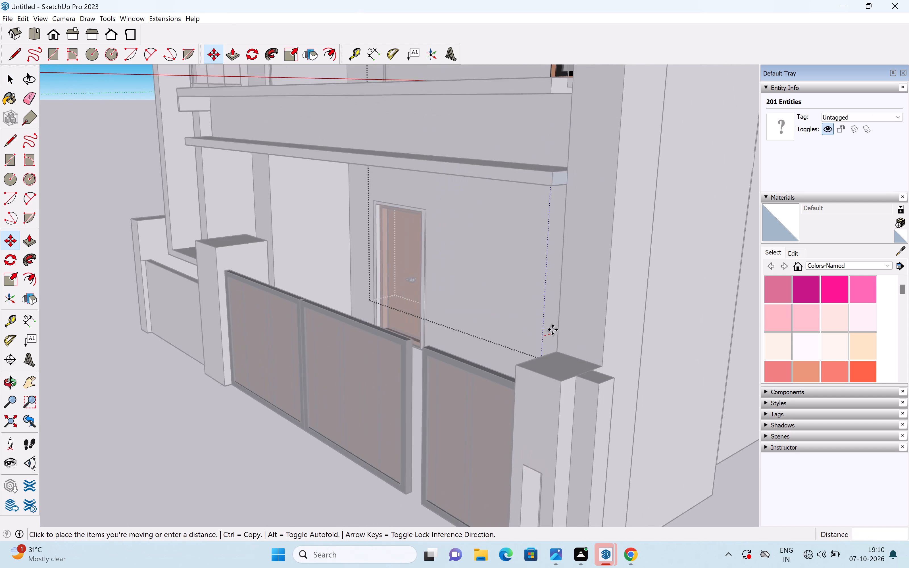
pyautogui.moveTo(537, 330); pyautogui.dragTo(626, 341, button='middle')
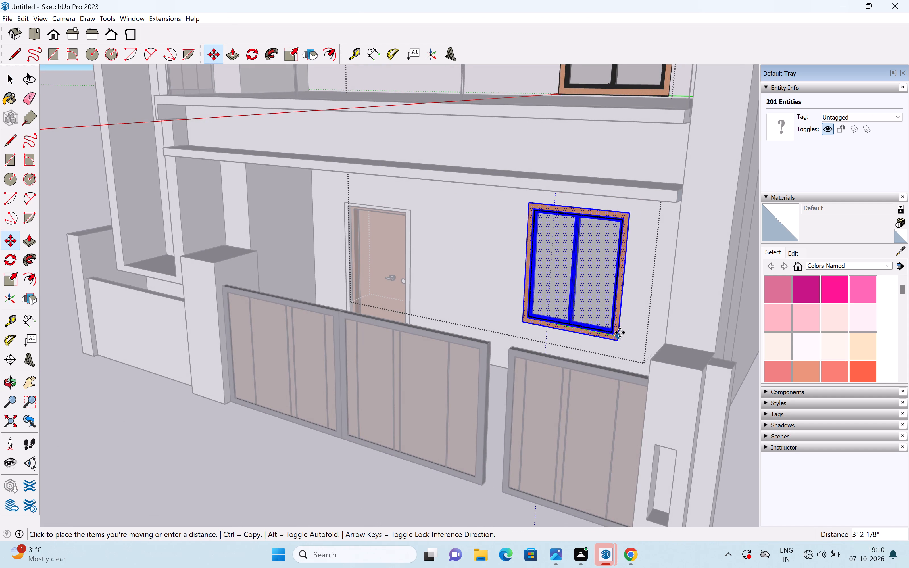
pyautogui.click(619, 338)
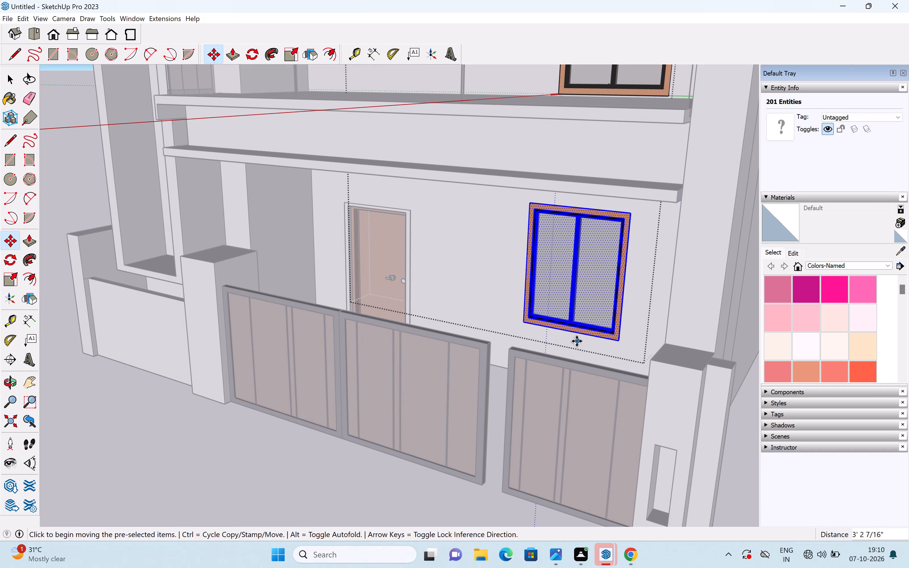
pyautogui.moveTo(569, 282); pyautogui.dragTo(635, 283, button='middle')
pyautogui.press('space')
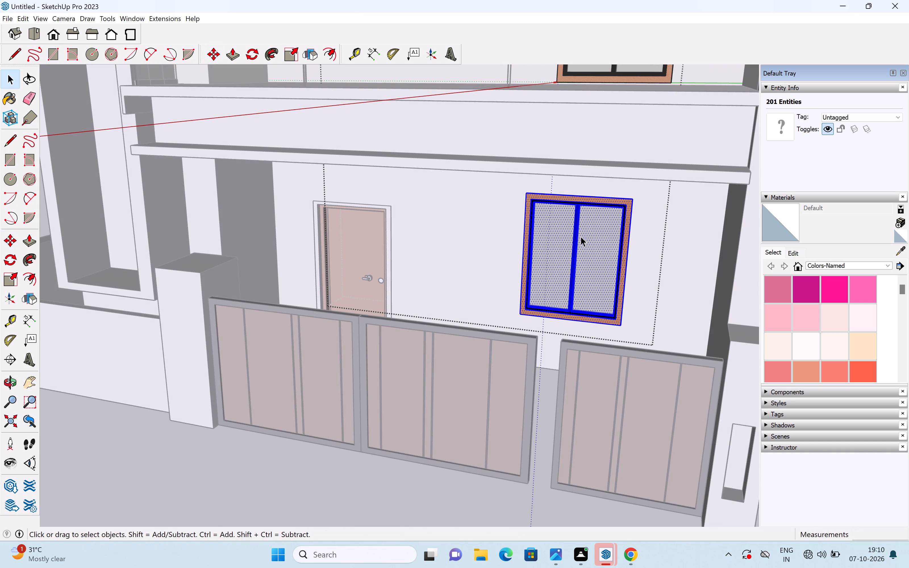
# Shorten the ground-floor window by scaling its top edge down along the blue axis, and leave the windows group.
pyautogui.press('s')
pyautogui.scroll(15, 586, 193)
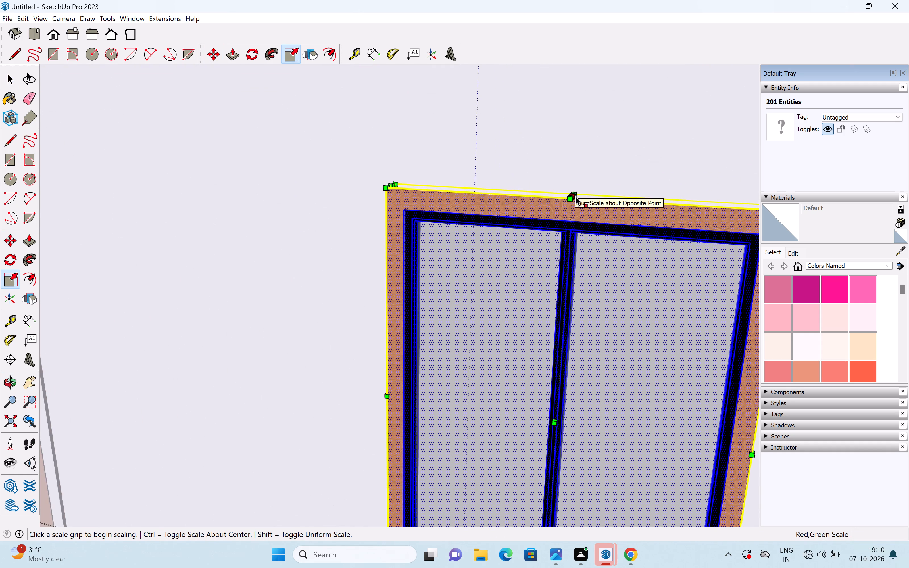
pyautogui.scroll(4, 576, 197)
pyautogui.moveTo(571, 195); pyautogui.dragTo(568, 263)
pyautogui.scroll(-7, 554, 266)
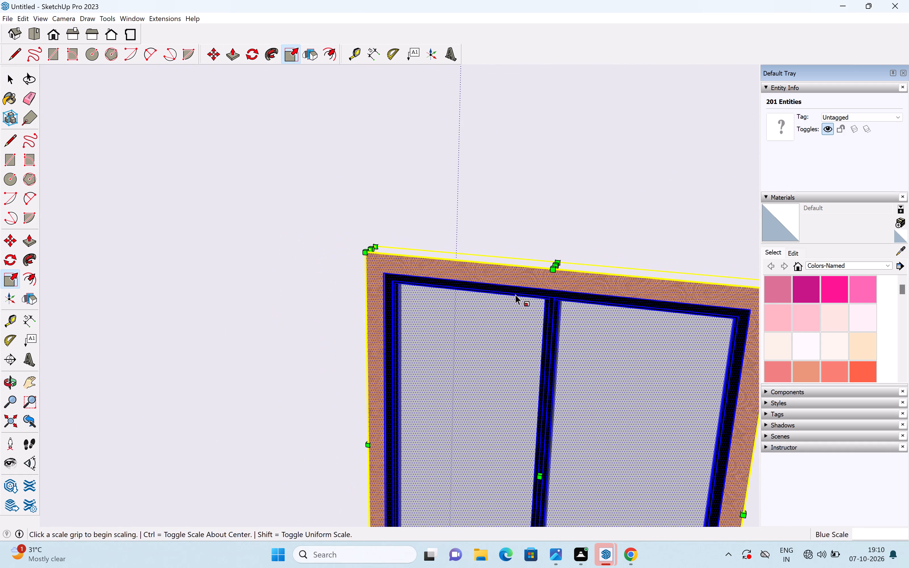
pyautogui.scroll(-12, 515, 295)
pyautogui.moveTo(465, 378); pyautogui.dragTo(705, 306, button='middle')
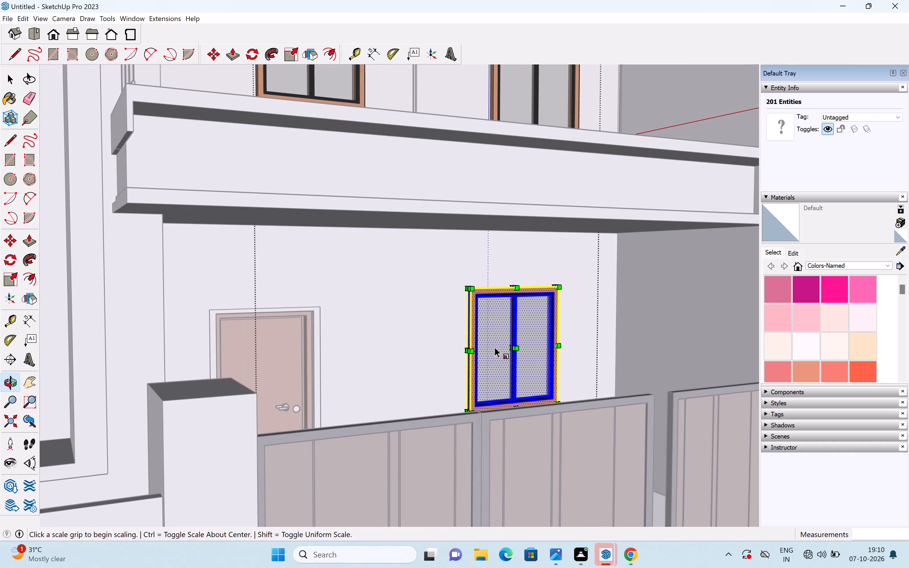
pyautogui.press('space')
pyautogui.scroll(-13, 500, 343)
pyautogui.click(537, 457)
pyautogui.click(539, 455)
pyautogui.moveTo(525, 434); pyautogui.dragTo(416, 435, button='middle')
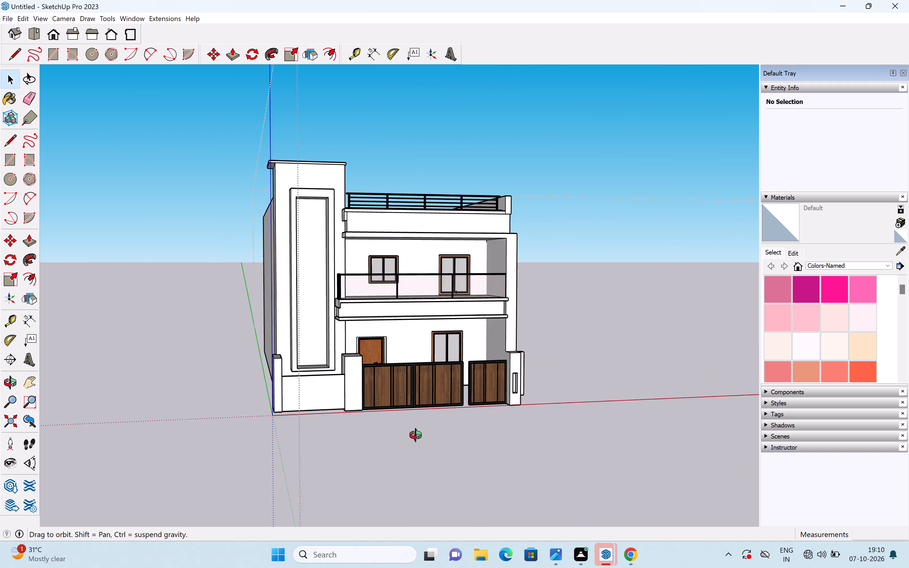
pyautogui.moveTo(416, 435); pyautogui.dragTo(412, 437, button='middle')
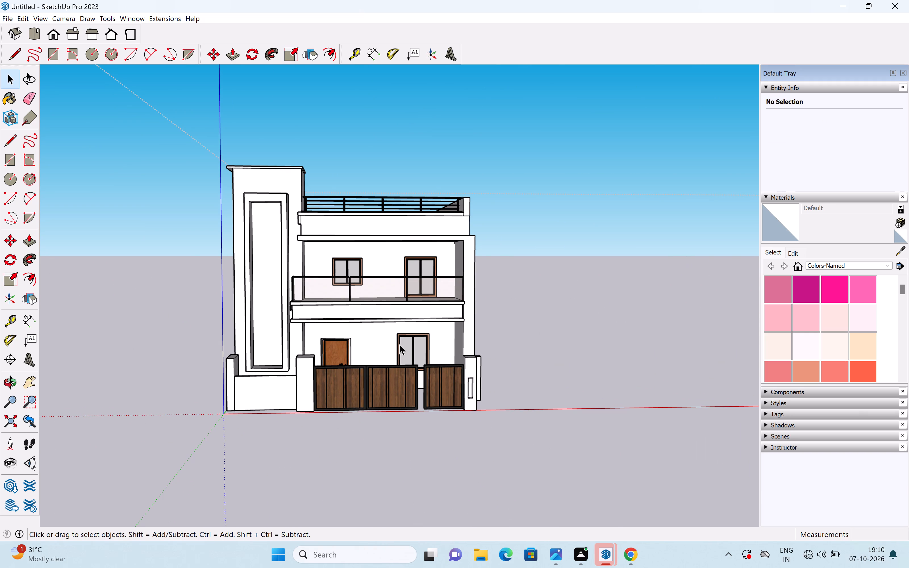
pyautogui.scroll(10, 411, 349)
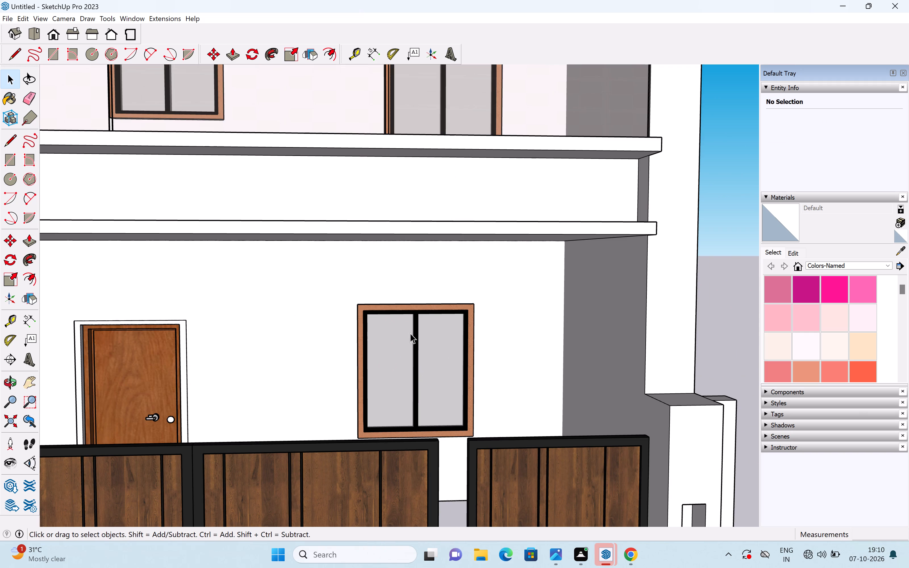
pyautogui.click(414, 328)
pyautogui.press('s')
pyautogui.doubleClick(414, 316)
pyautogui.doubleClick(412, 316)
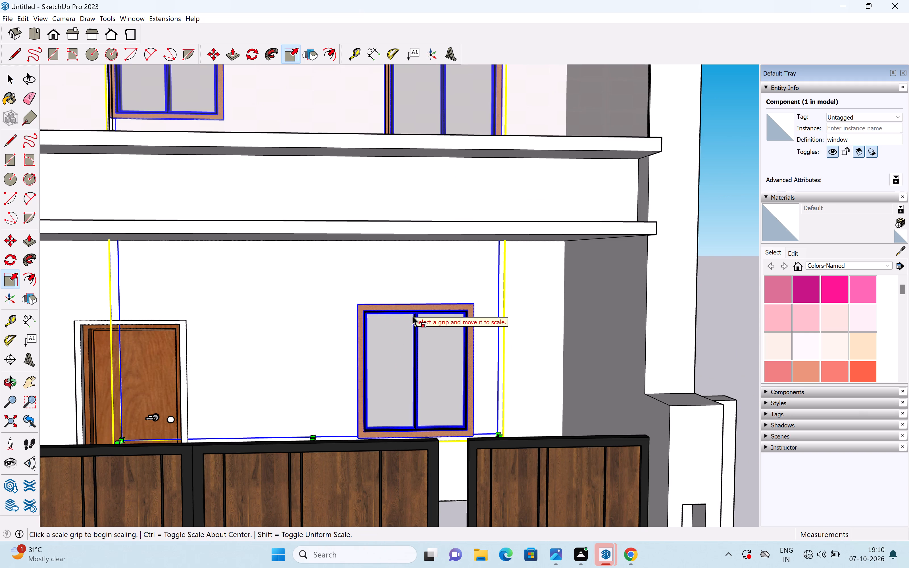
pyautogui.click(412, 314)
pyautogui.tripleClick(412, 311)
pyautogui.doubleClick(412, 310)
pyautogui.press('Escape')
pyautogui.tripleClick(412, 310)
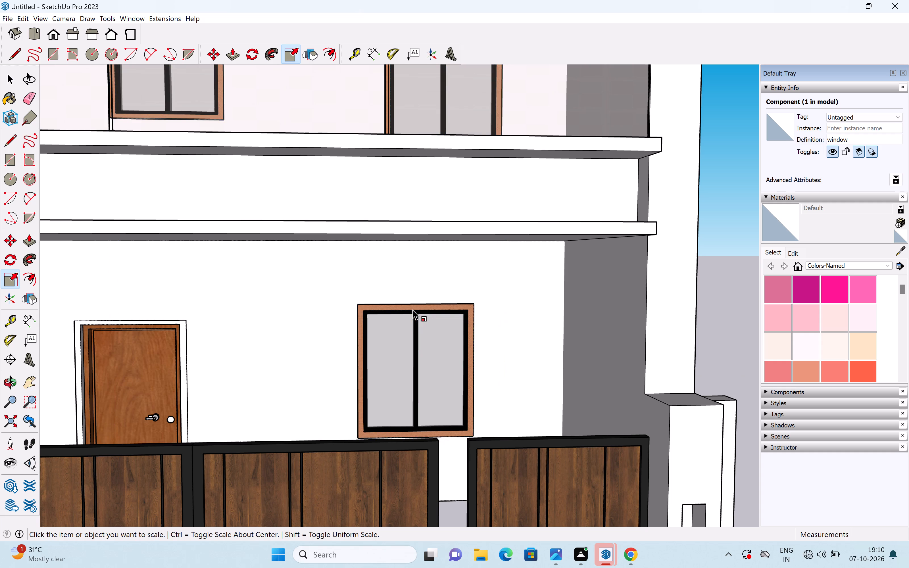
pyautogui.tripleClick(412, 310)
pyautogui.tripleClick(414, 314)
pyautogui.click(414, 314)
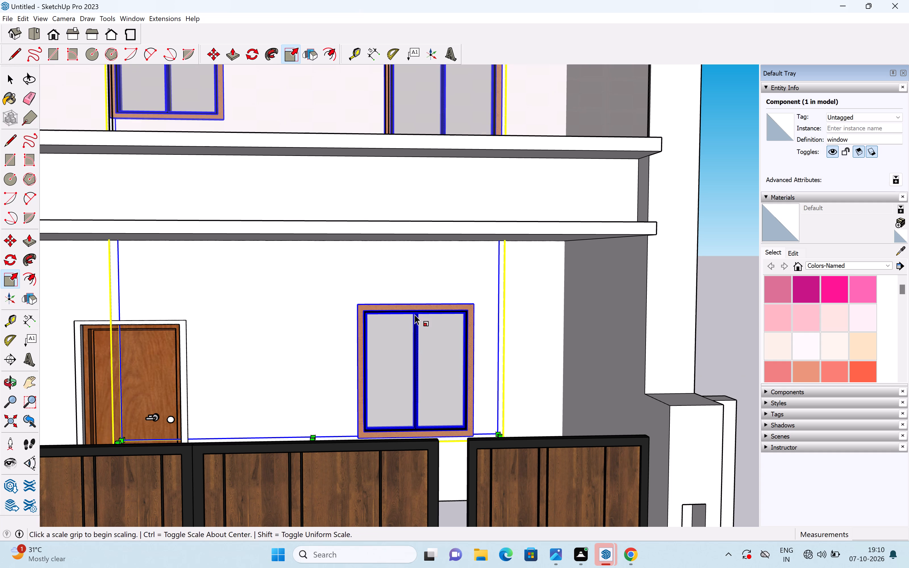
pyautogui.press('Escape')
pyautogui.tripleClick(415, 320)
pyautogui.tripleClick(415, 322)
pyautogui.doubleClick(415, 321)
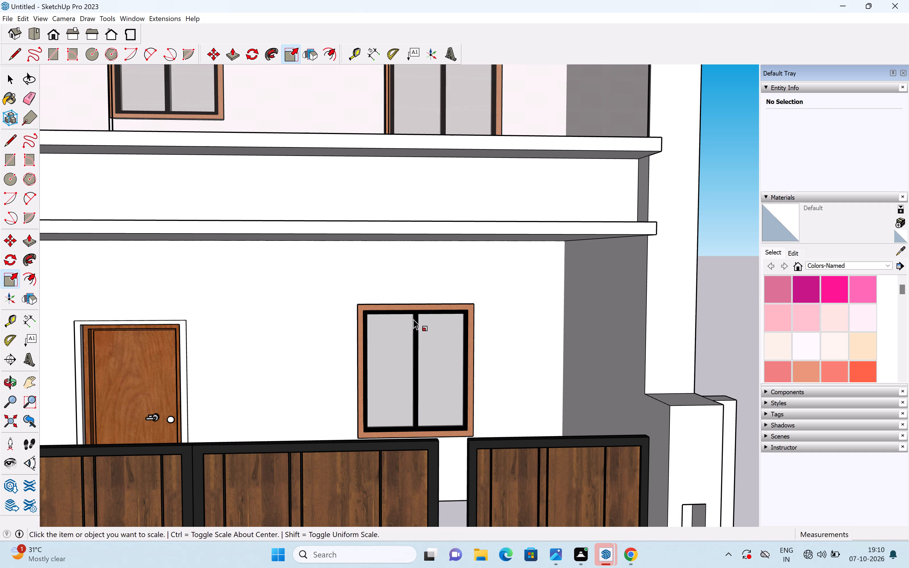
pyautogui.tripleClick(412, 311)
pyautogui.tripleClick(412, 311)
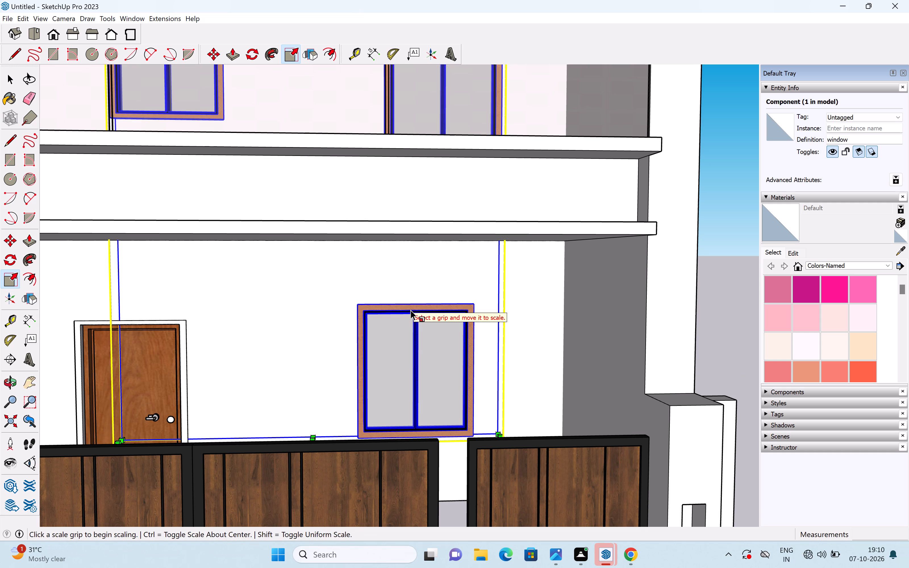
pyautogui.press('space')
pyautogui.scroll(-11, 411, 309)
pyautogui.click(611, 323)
# Push/Pull the underside of the narrow column behind the slotted gate pillar down to the pillar's base level.
pyautogui.scroll(-3, 609, 314)
pyautogui.scroll(1, 610, 314)
pyautogui.scroll(-11, 610, 314)
pyautogui.moveTo(572, 320); pyautogui.dragTo(523, 320, button='middle')
pyautogui.scroll(-3, 531, 341)
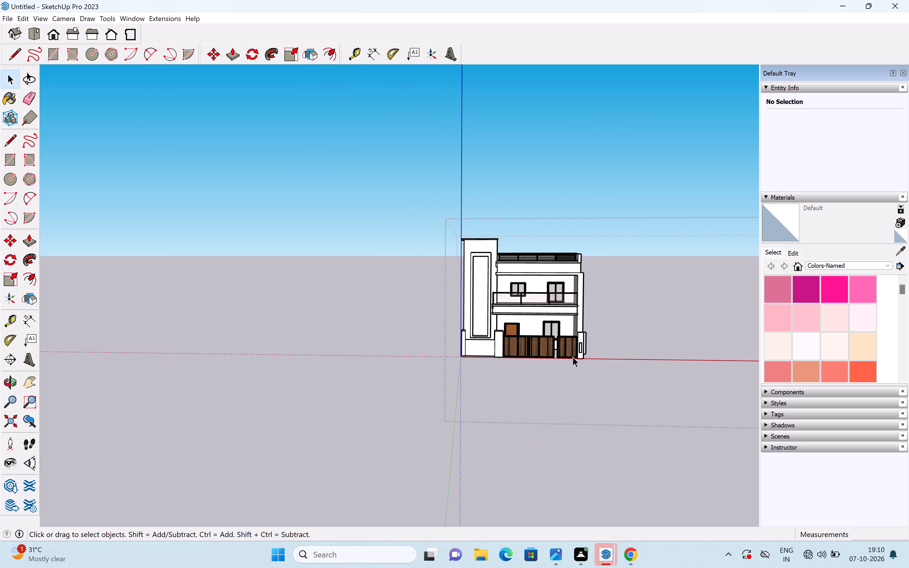
pyautogui.scroll(8, 602, 351)
pyautogui.scroll(6, 568, 331)
pyautogui.moveTo(560, 367); pyautogui.dragTo(478, 340, button='middle')
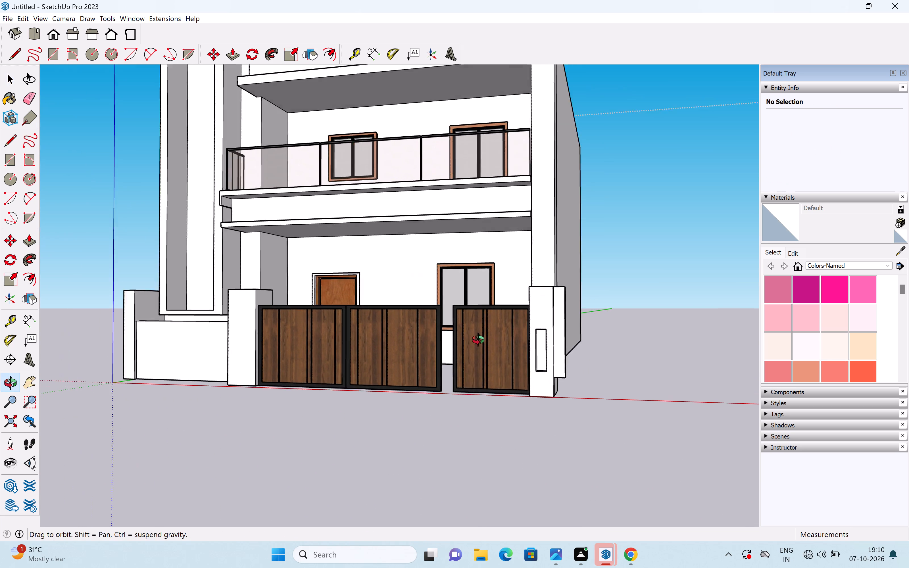
pyautogui.moveTo(478, 340); pyautogui.dragTo(478, 340, button='middle')
pyautogui.scroll(6, 585, 405)
pyautogui.moveTo(546, 377); pyautogui.dragTo(521, 262, button='middle')
pyautogui.scroll(4, 535, 303)
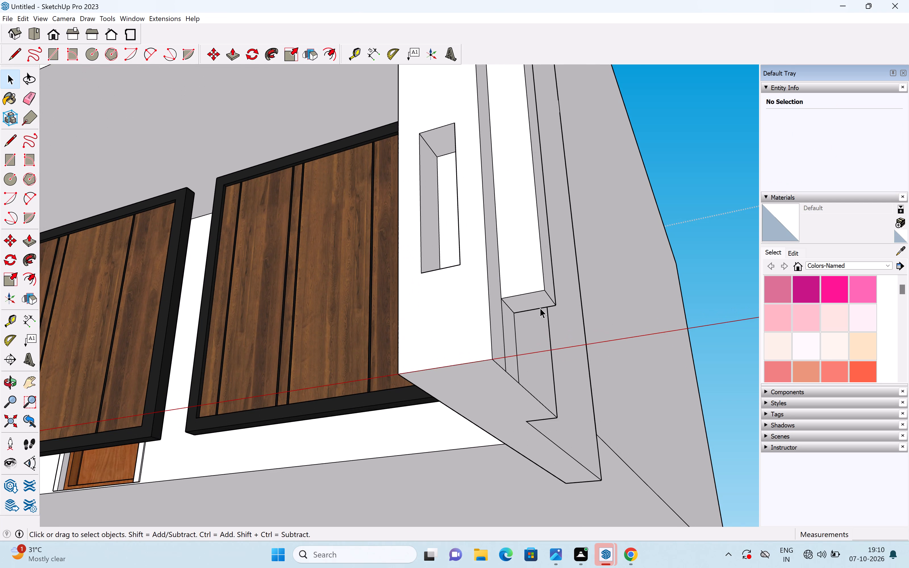
pyautogui.doubleClick(539, 304)
pyautogui.doubleClick(537, 303)
pyautogui.click(535, 300)
pyautogui.press('p')
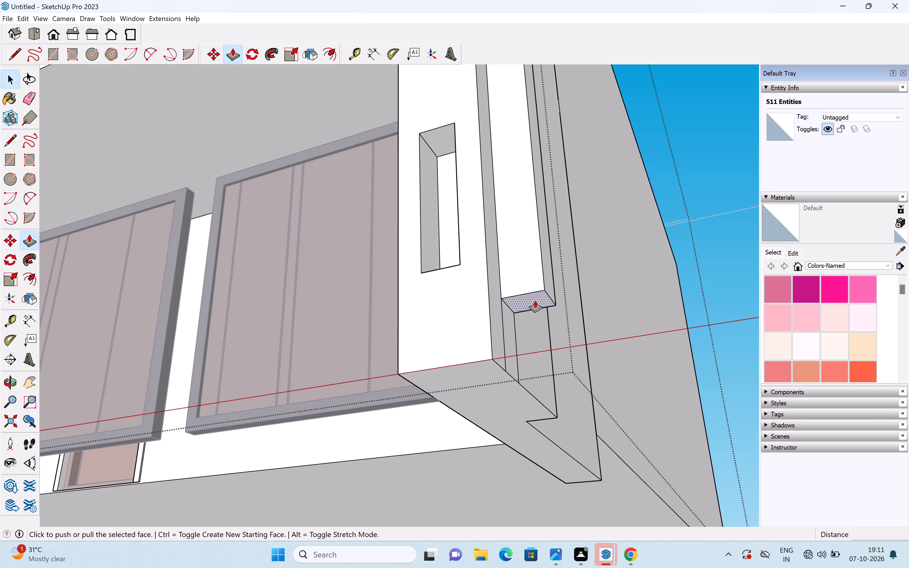
pyautogui.moveTo(535, 300); pyautogui.dragTo(485, 372)
pyautogui.press('space')
pyautogui.scroll(-3, 517, 365)
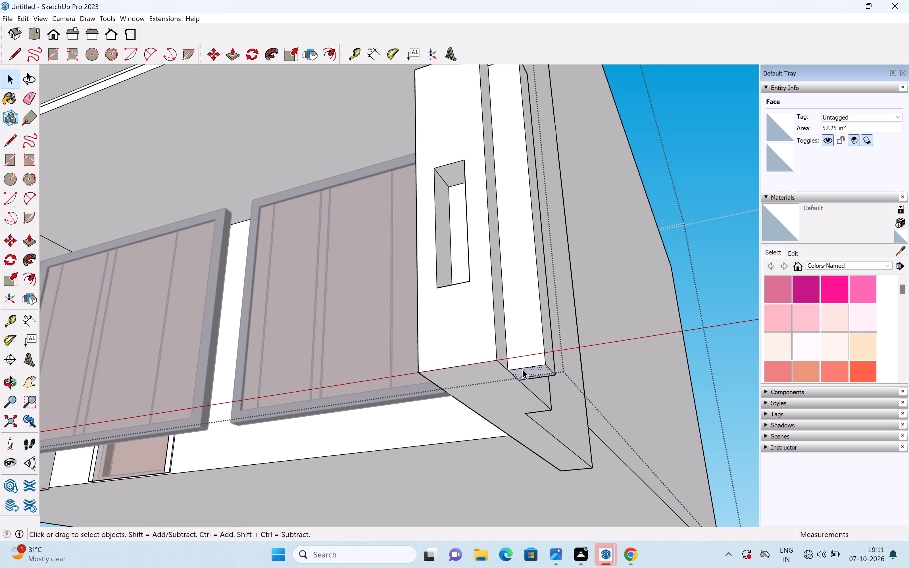
pyautogui.scroll(-20, 522, 369)
pyautogui.scroll(-4, 522, 369)
pyautogui.moveTo(499, 341); pyautogui.dragTo(575, 459, button='middle')
pyautogui.click(595, 470)
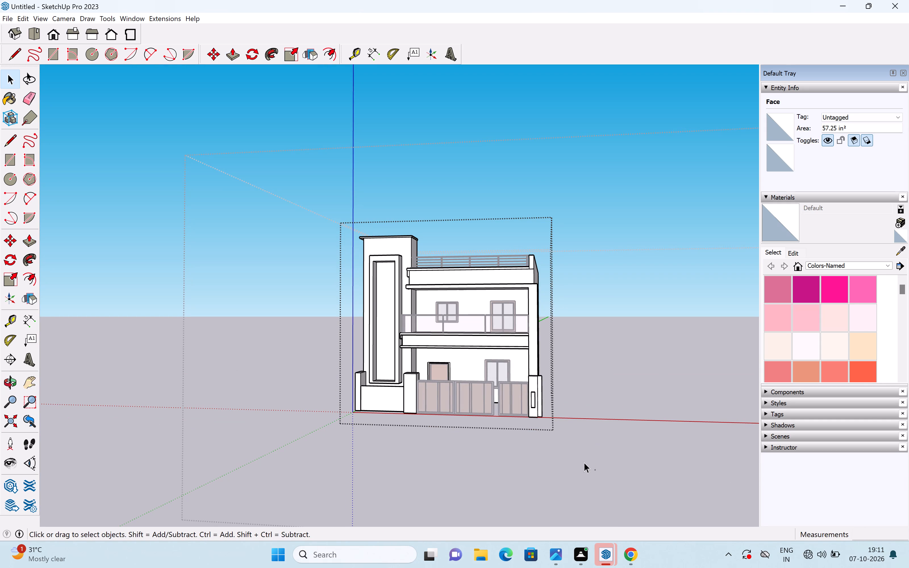
# Paint the L-shaped front face of the upper-floor roof band and end column with 0135_DarkGray.
pyautogui.scroll(3, 457, 370)
pyautogui.moveTo(461, 371); pyautogui.dragTo(545, 384, button='middle')
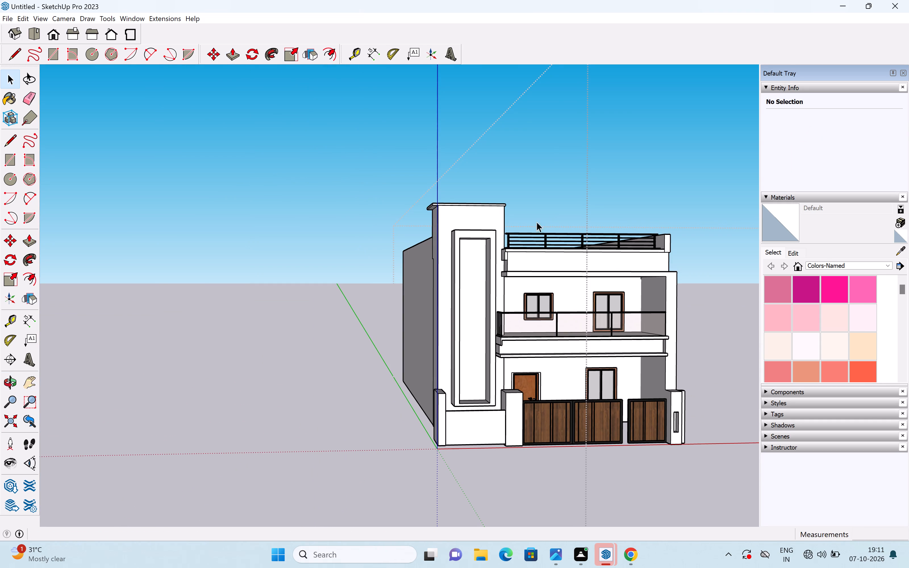
pyautogui.scroll(4, 446, 286)
pyautogui.moveTo(503, 290); pyautogui.dragTo(441, 281, button='middle')
pyautogui.scroll(-2, 476, 295)
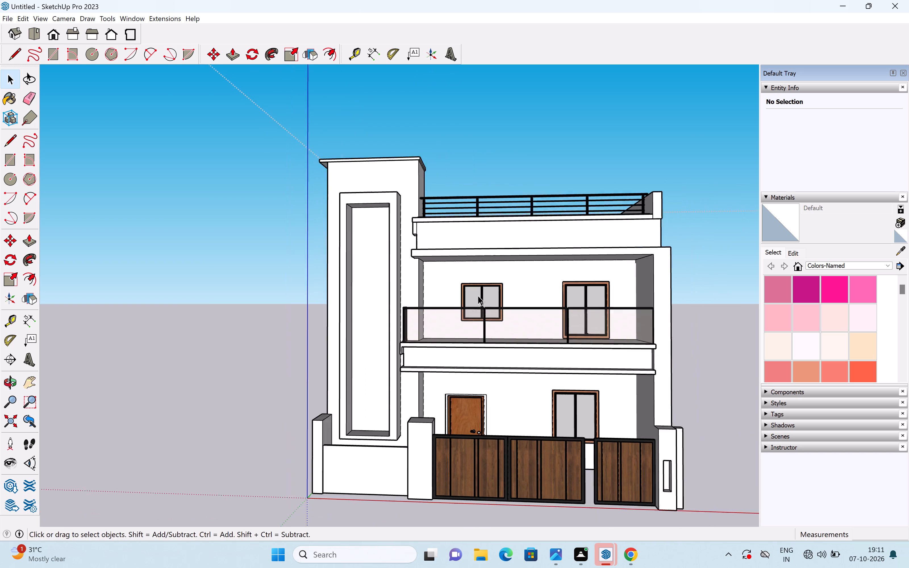
pyautogui.scroll(-3, 478, 295)
pyautogui.moveTo(490, 315); pyautogui.dragTo(518, 330, button='middle')
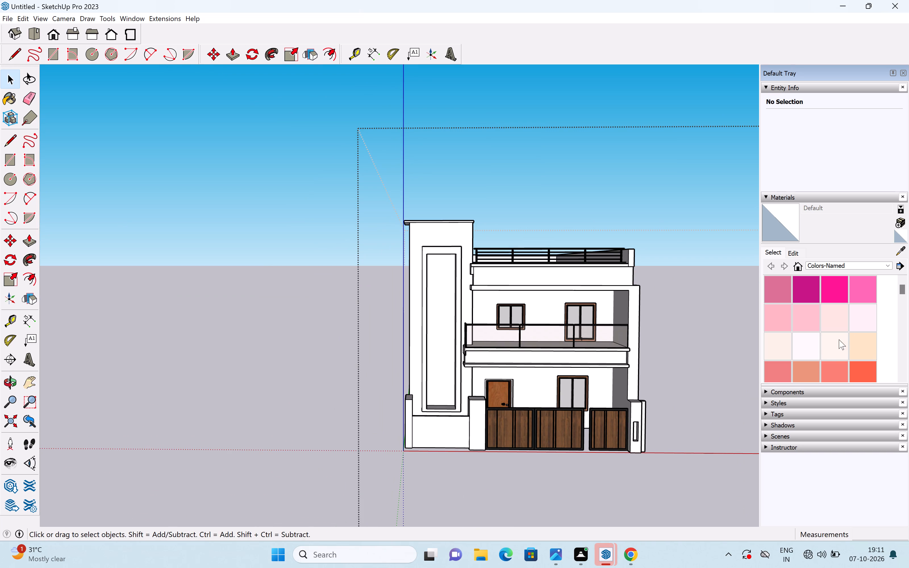
pyautogui.scroll(-11, 814, 332)
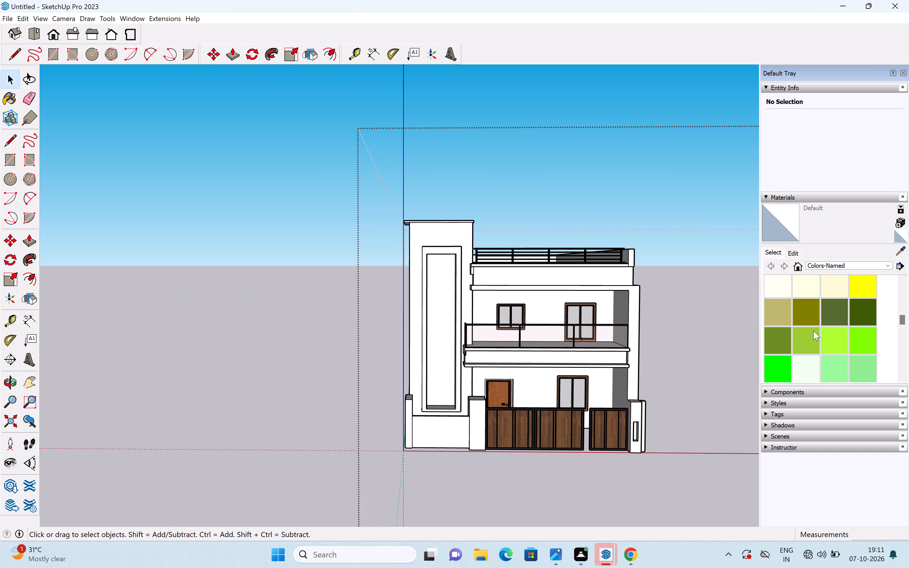
pyautogui.scroll(-18, 813, 329)
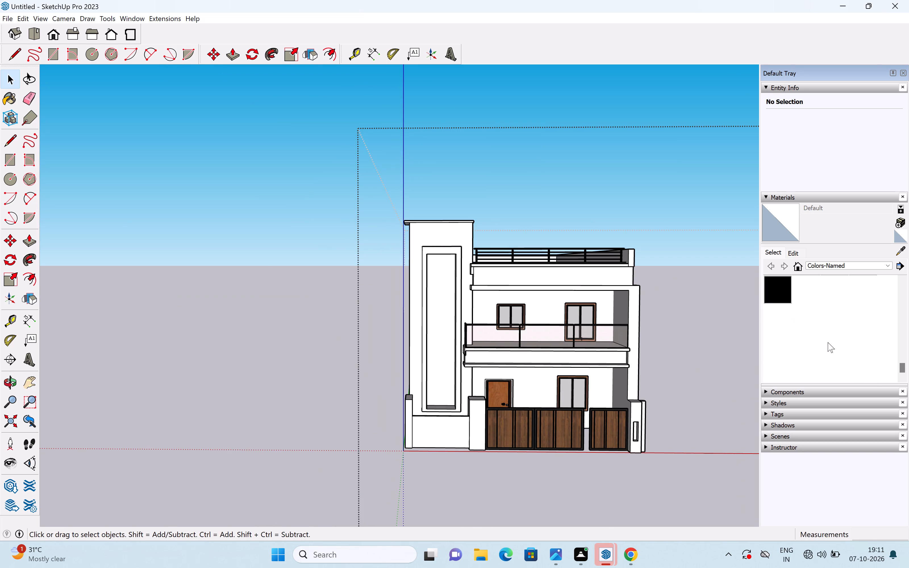
pyautogui.scroll(2, 825, 336)
pyautogui.click(831, 333)
pyautogui.scroll(3, 636, 328)
pyautogui.press('space')
pyautogui.tripleClick(633, 326)
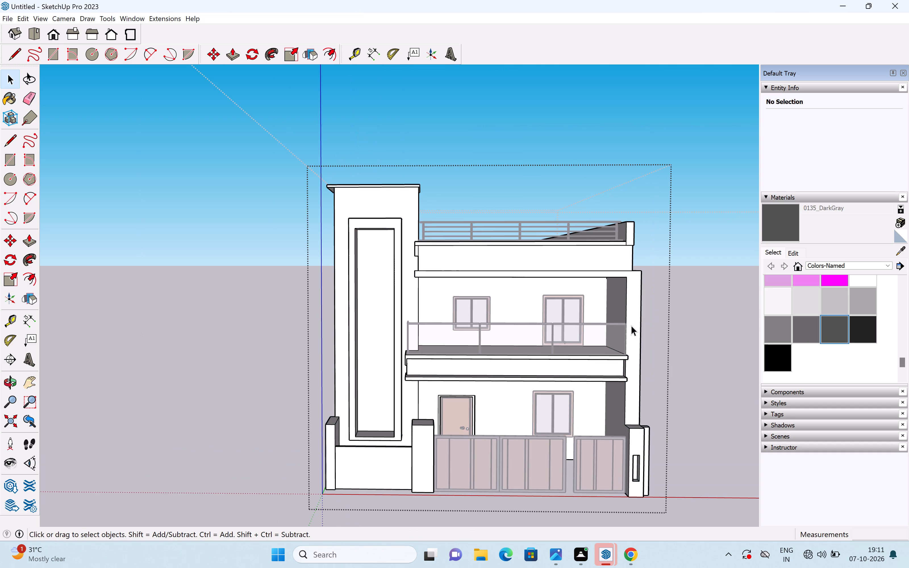
pyautogui.doubleClick(631, 325)
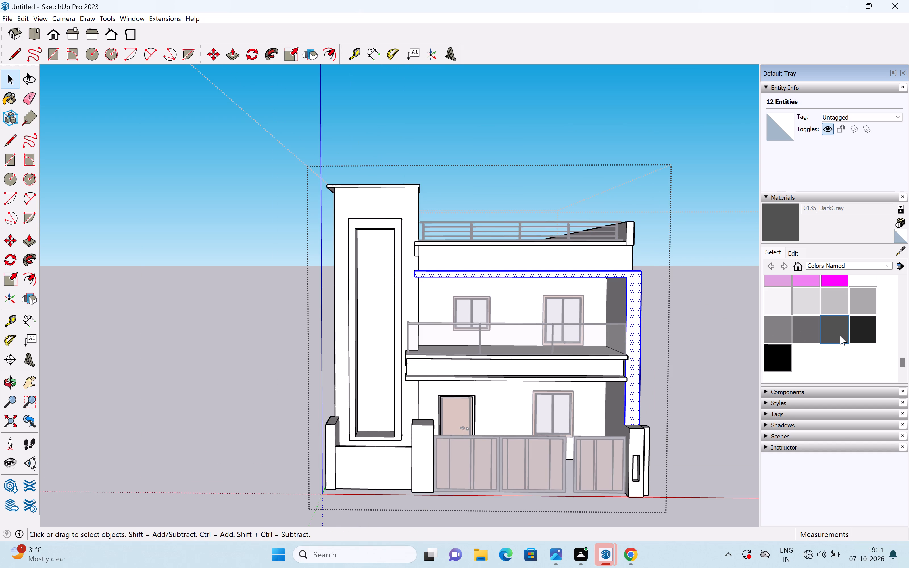
pyautogui.click(832, 335)
pyautogui.click(636, 357)
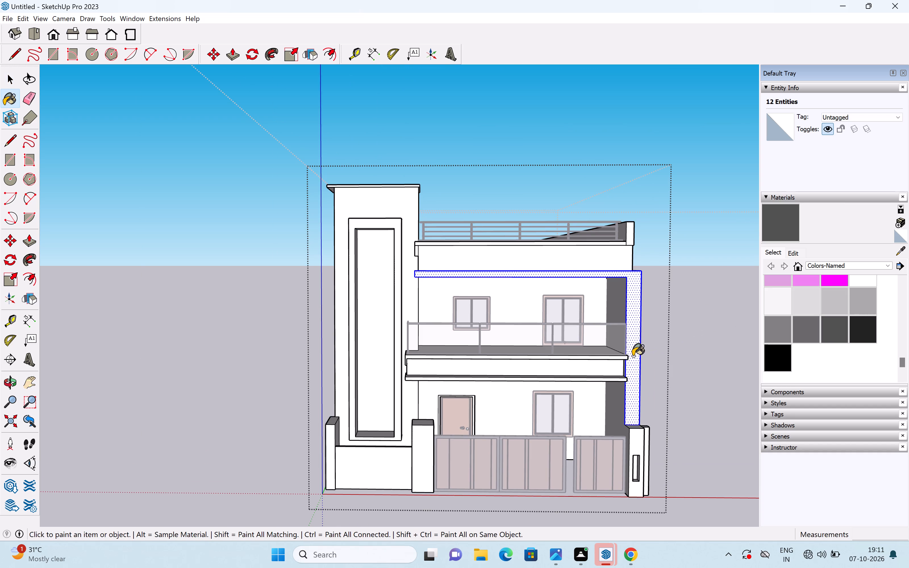
pyautogui.press('space')
pyautogui.click(660, 355)
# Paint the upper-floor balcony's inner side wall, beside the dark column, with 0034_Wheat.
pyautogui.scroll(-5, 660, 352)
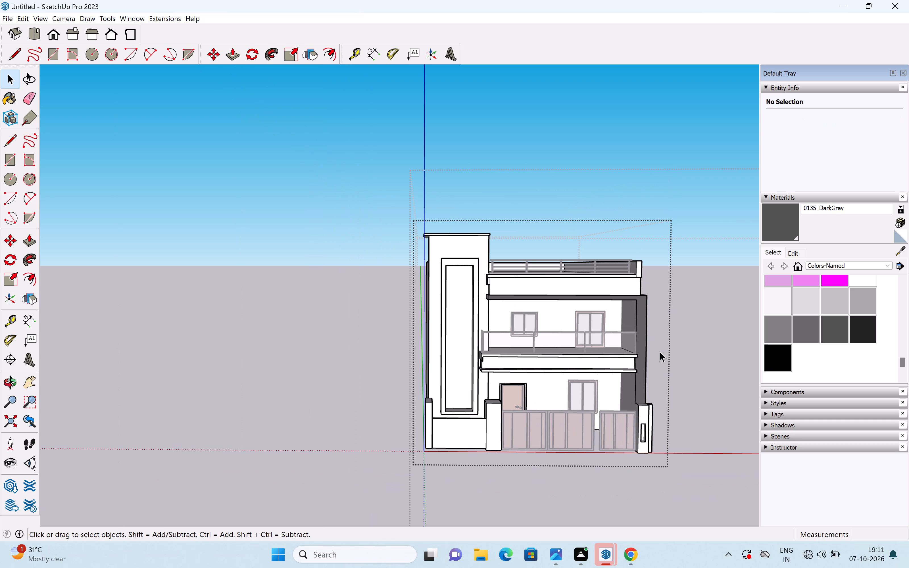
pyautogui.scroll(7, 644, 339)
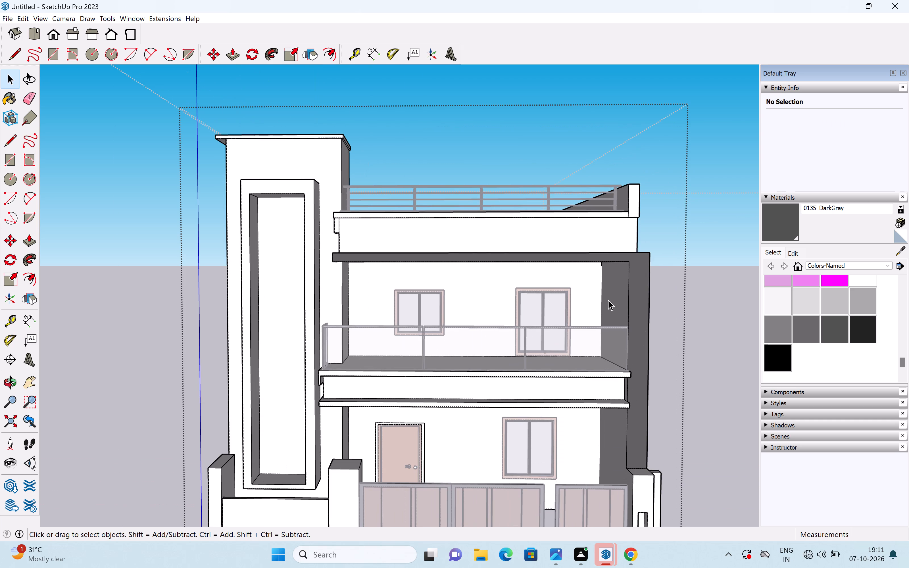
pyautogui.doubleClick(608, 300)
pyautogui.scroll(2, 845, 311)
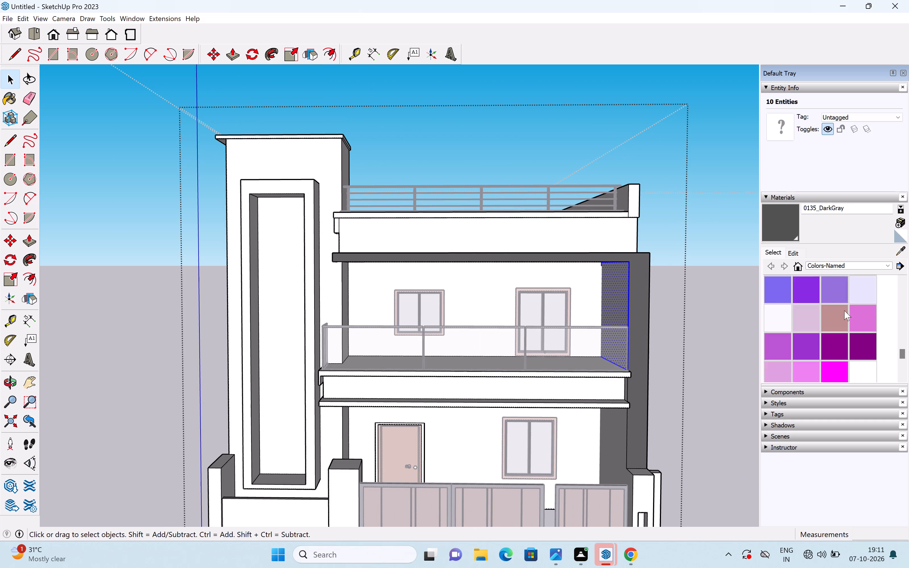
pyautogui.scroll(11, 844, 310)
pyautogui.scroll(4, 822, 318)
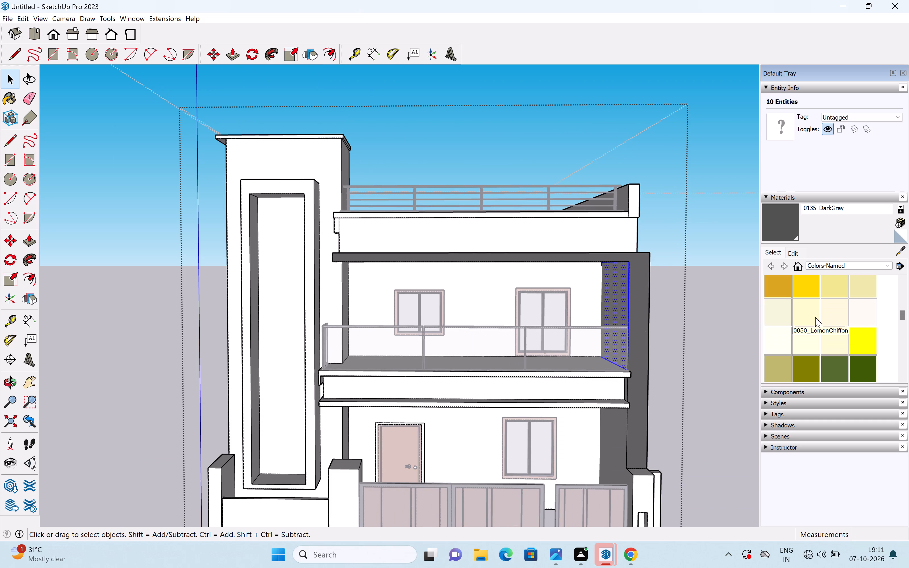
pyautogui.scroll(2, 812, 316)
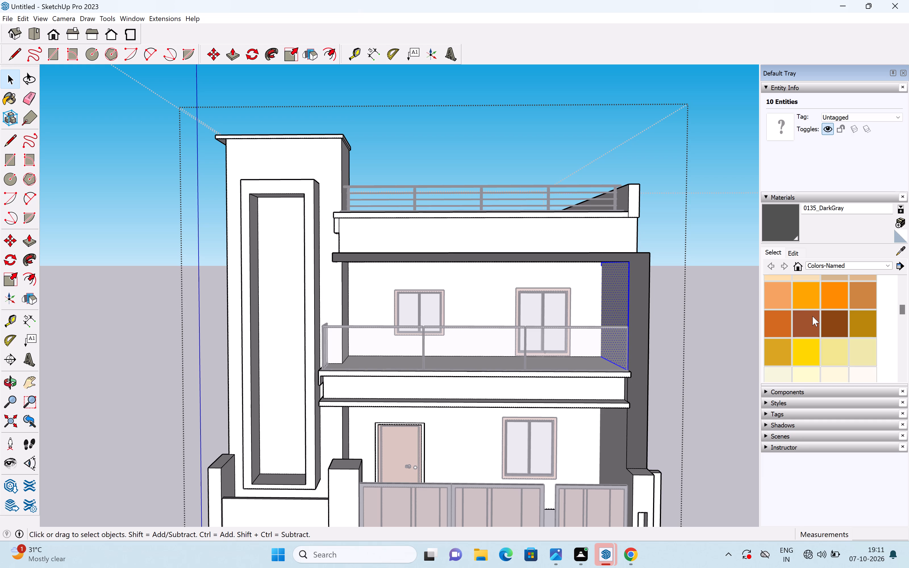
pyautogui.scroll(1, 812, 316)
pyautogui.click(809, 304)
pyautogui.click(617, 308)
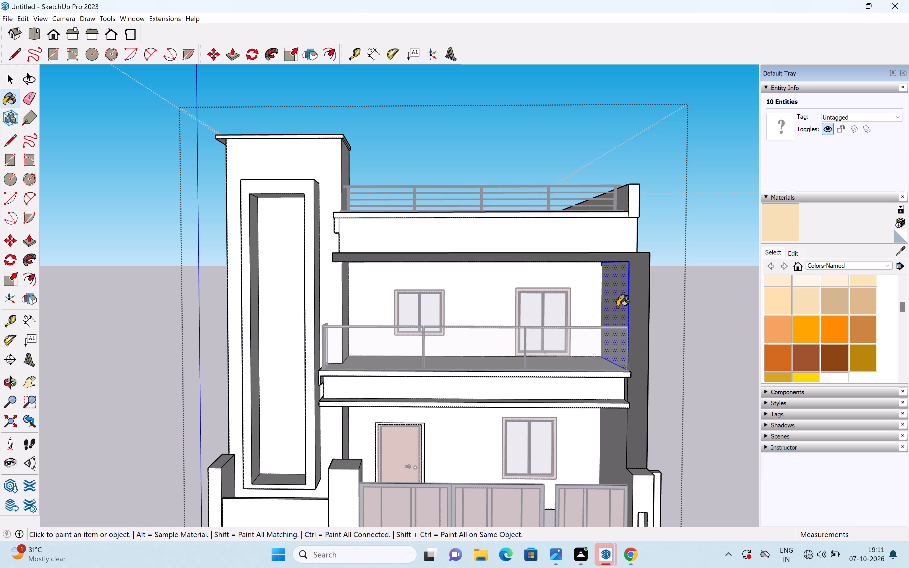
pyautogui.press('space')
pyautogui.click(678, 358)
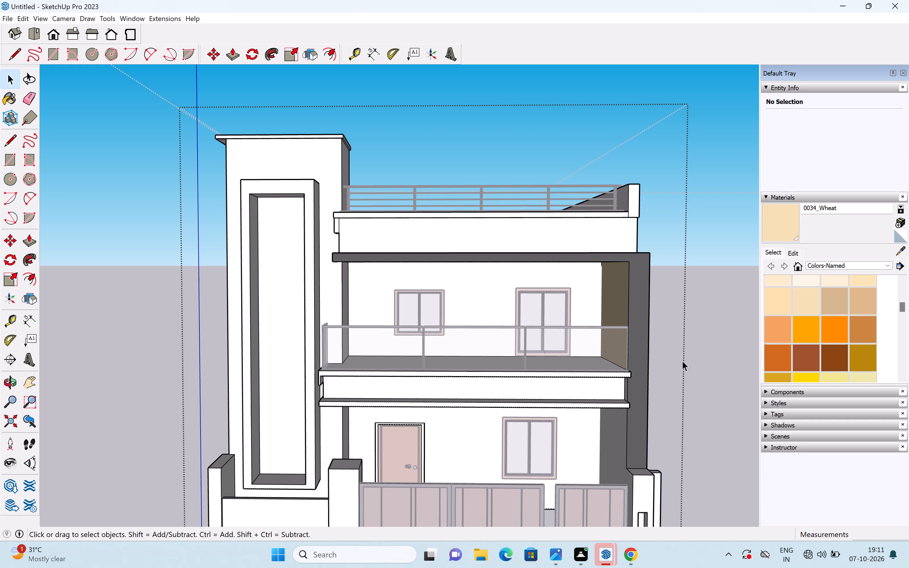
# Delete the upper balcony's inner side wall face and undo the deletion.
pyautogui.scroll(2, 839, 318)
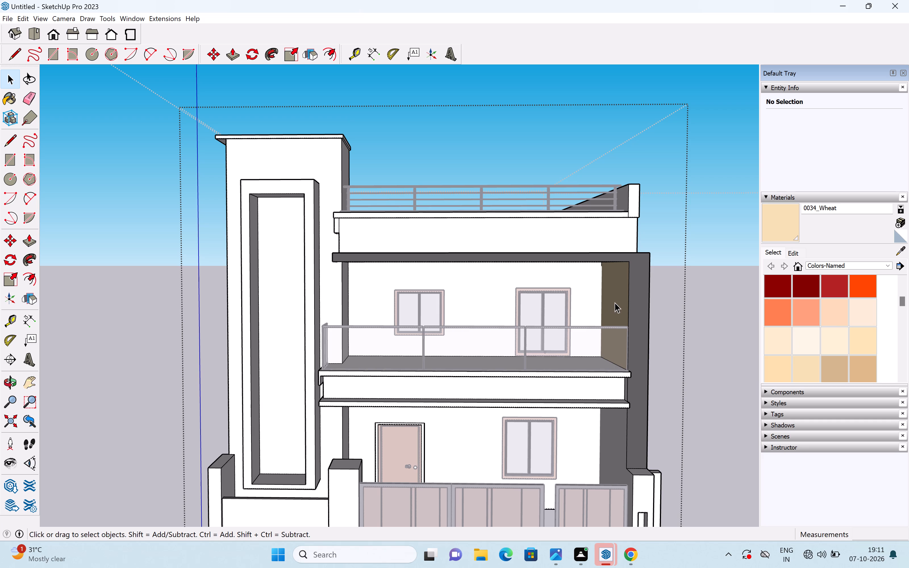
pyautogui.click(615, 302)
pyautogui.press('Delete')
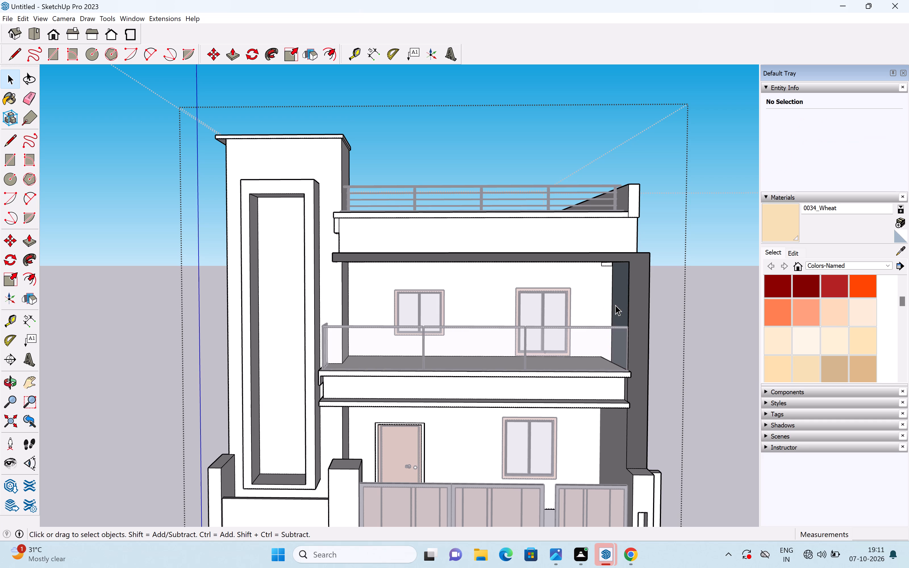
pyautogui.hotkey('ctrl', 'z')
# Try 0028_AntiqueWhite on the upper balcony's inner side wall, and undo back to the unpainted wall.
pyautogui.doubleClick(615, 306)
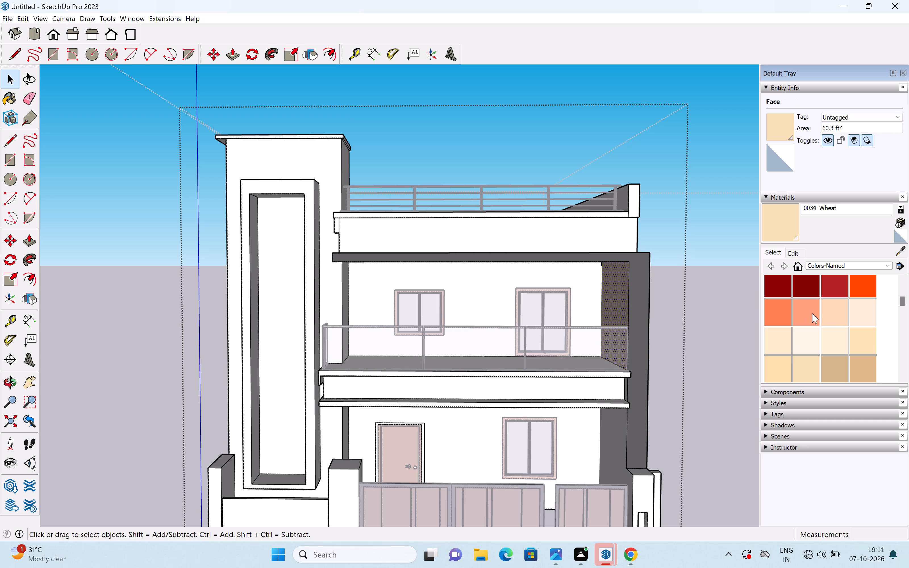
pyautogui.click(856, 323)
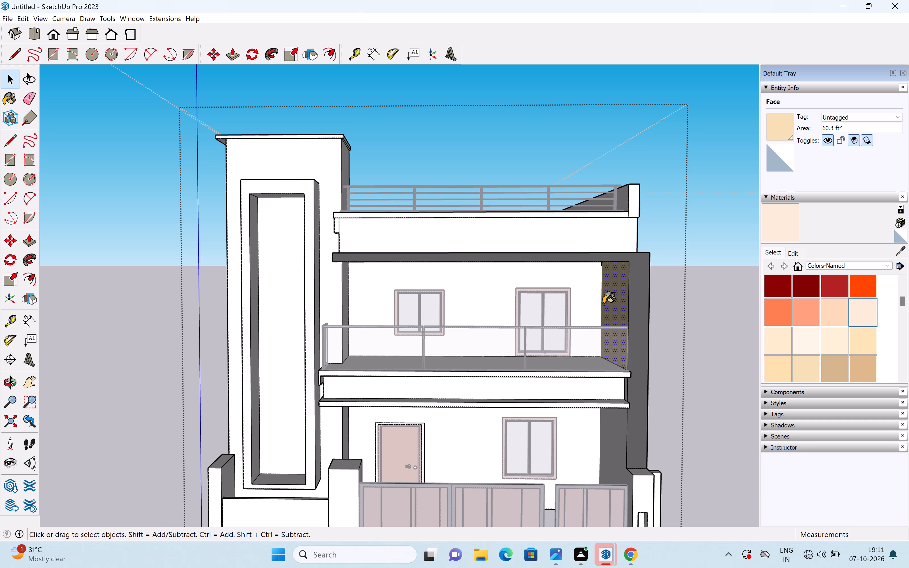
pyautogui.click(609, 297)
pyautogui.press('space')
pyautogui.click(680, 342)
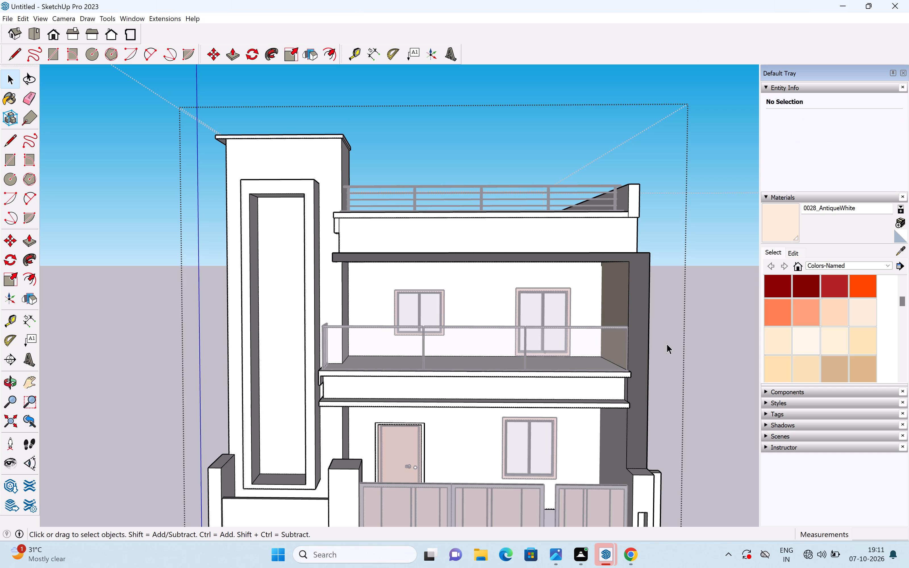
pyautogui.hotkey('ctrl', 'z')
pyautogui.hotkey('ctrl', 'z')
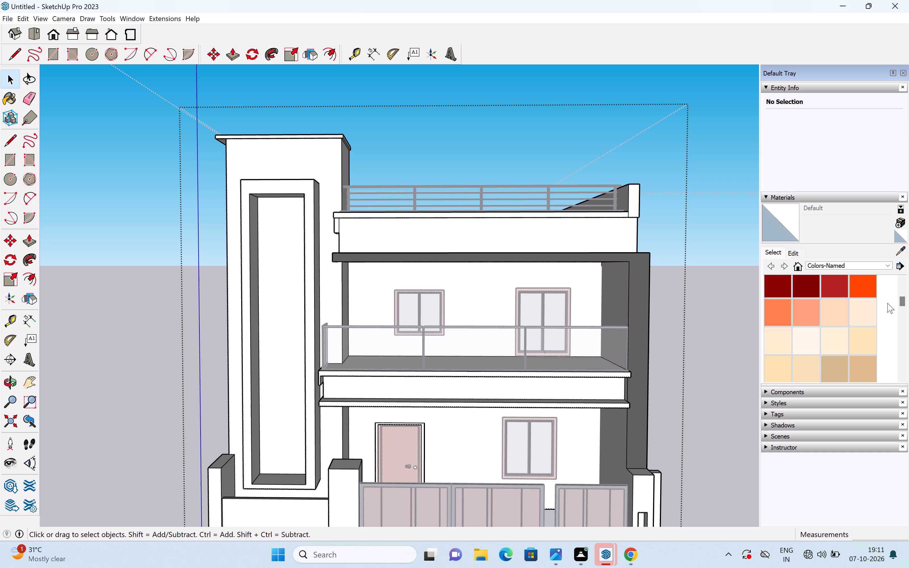
# Paint the upper balcony's inner side wall with 0034_Wheat.
pyautogui.doubleClick(618, 304)
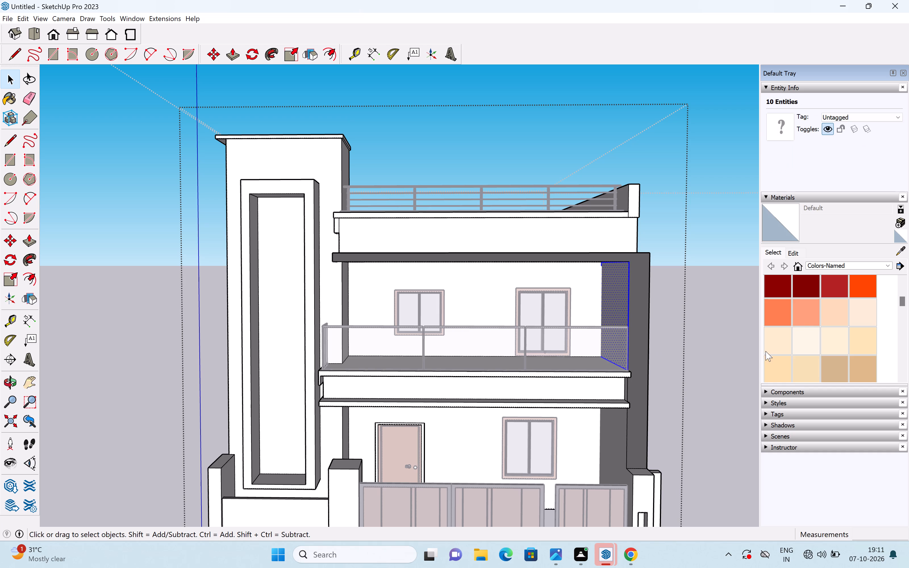
pyautogui.click(815, 366)
pyautogui.click(618, 310)
pyautogui.press('space')
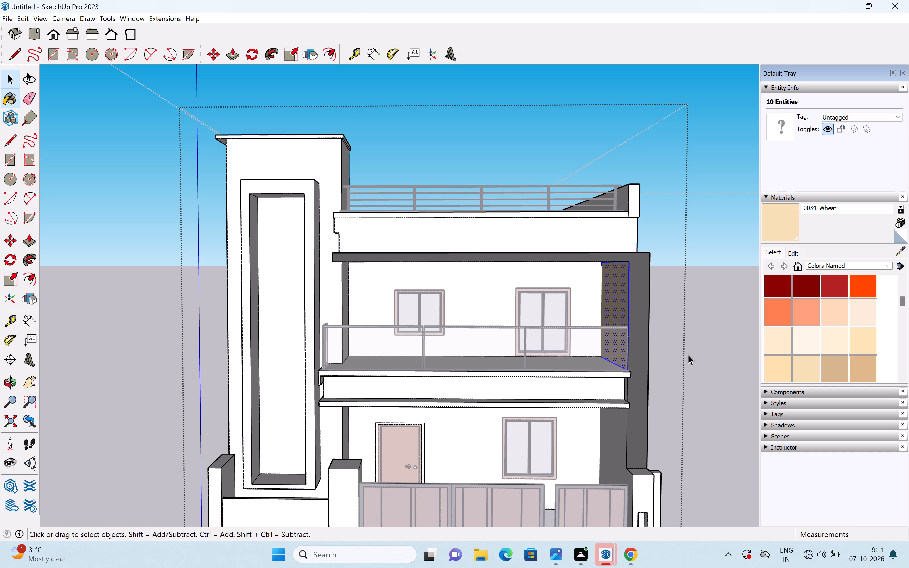
pyautogui.click(690, 354)
pyautogui.scroll(-10, 675, 357)
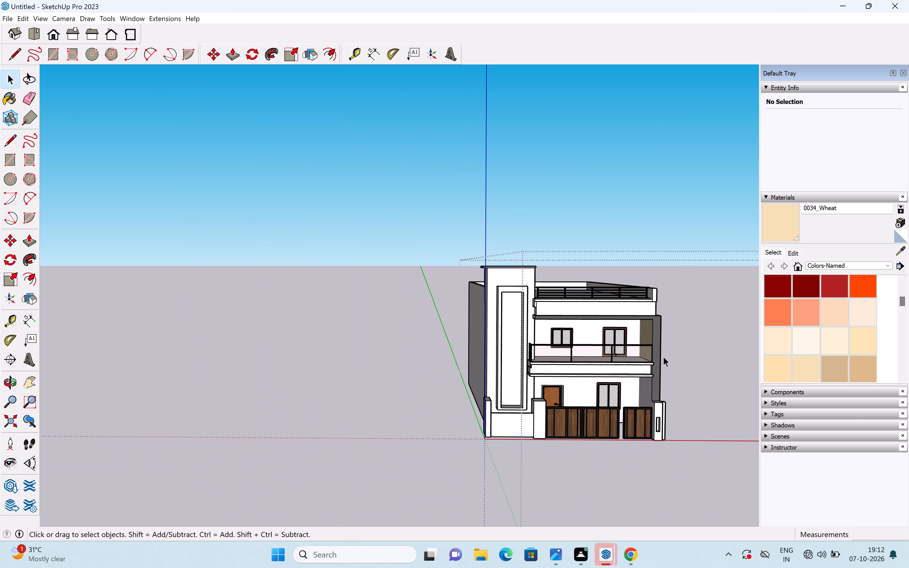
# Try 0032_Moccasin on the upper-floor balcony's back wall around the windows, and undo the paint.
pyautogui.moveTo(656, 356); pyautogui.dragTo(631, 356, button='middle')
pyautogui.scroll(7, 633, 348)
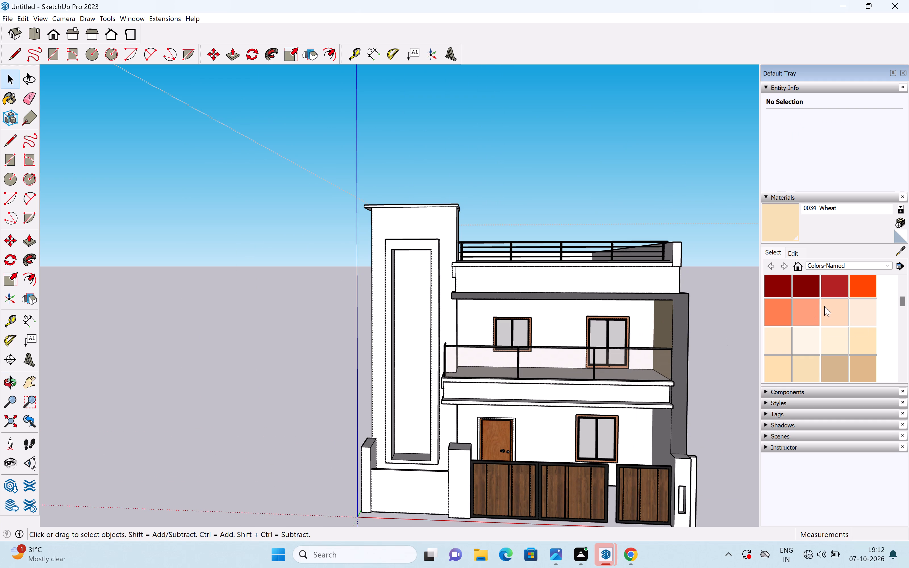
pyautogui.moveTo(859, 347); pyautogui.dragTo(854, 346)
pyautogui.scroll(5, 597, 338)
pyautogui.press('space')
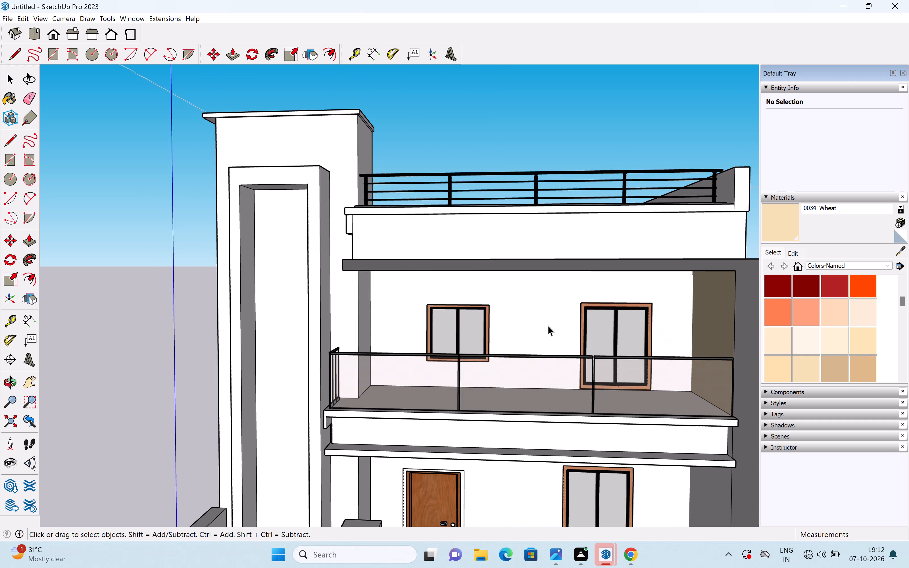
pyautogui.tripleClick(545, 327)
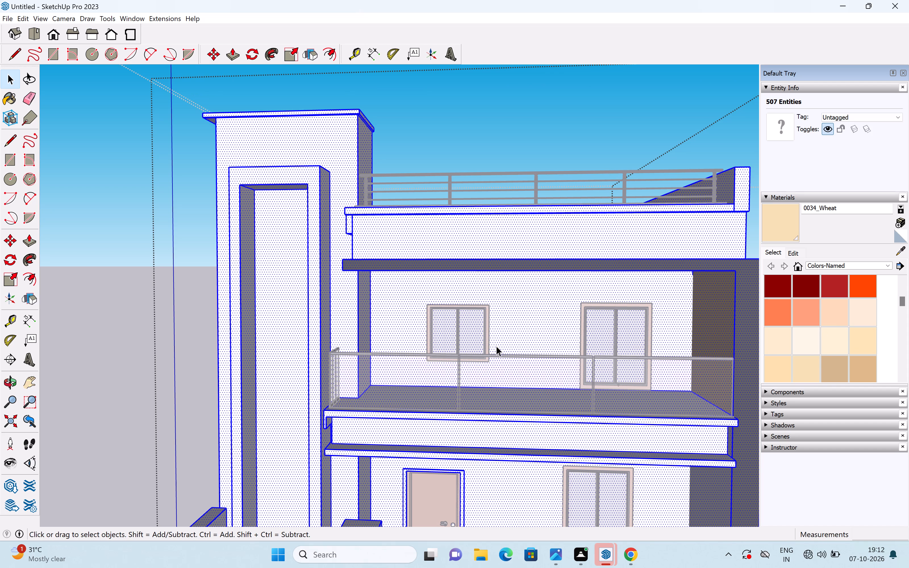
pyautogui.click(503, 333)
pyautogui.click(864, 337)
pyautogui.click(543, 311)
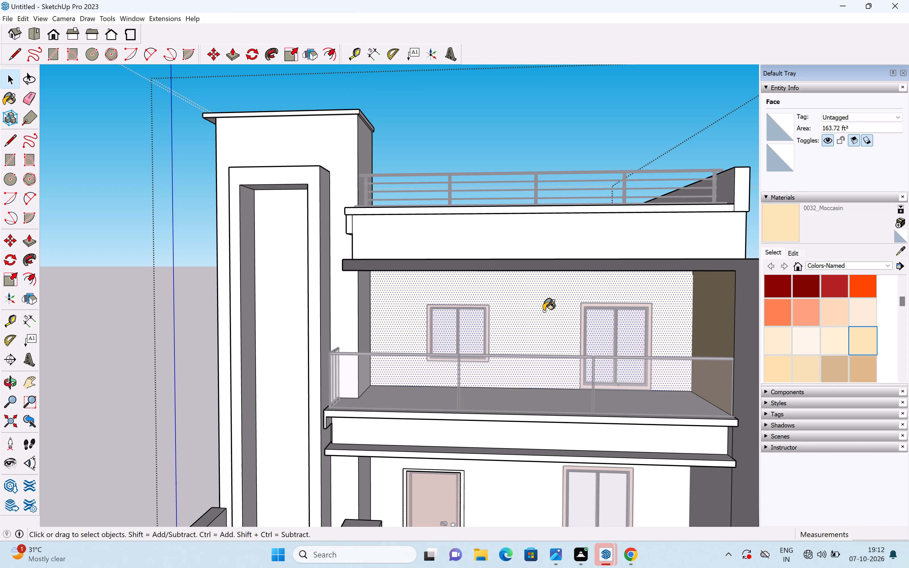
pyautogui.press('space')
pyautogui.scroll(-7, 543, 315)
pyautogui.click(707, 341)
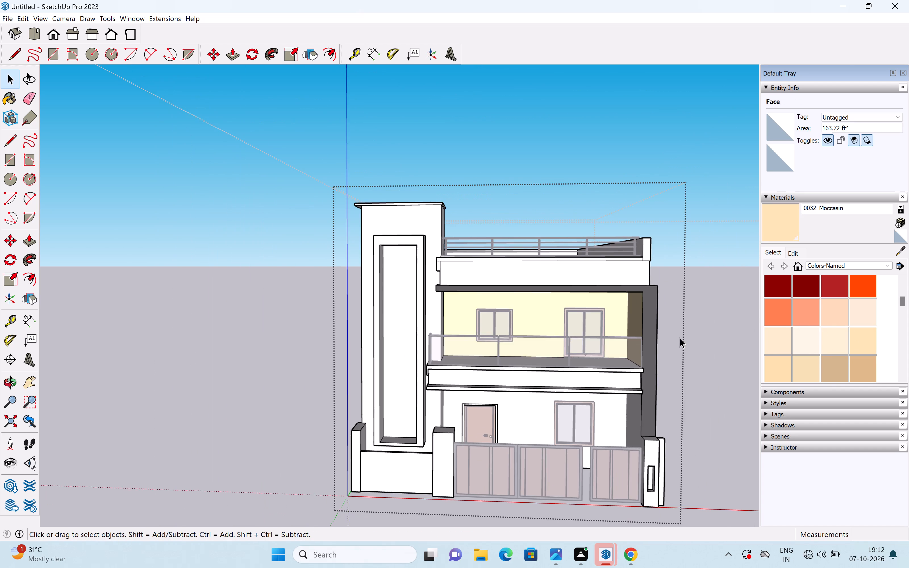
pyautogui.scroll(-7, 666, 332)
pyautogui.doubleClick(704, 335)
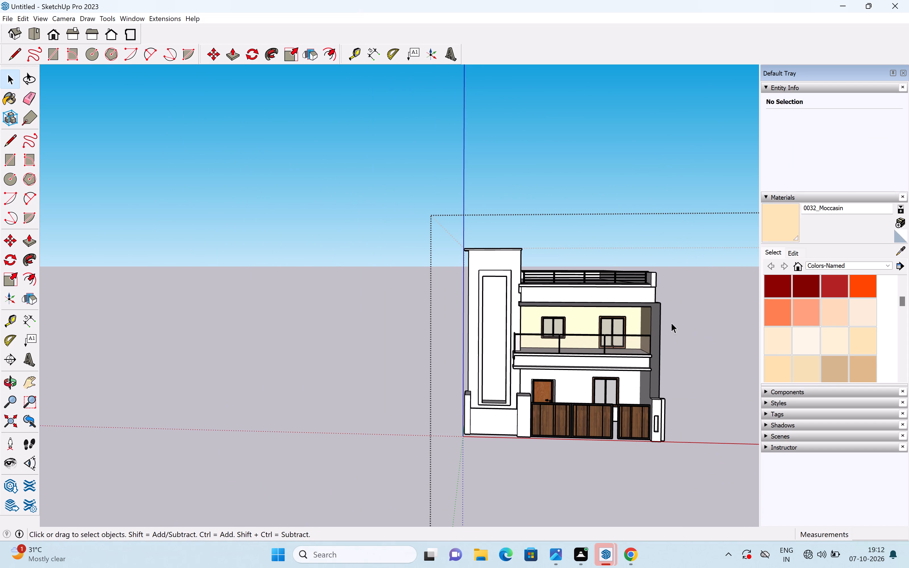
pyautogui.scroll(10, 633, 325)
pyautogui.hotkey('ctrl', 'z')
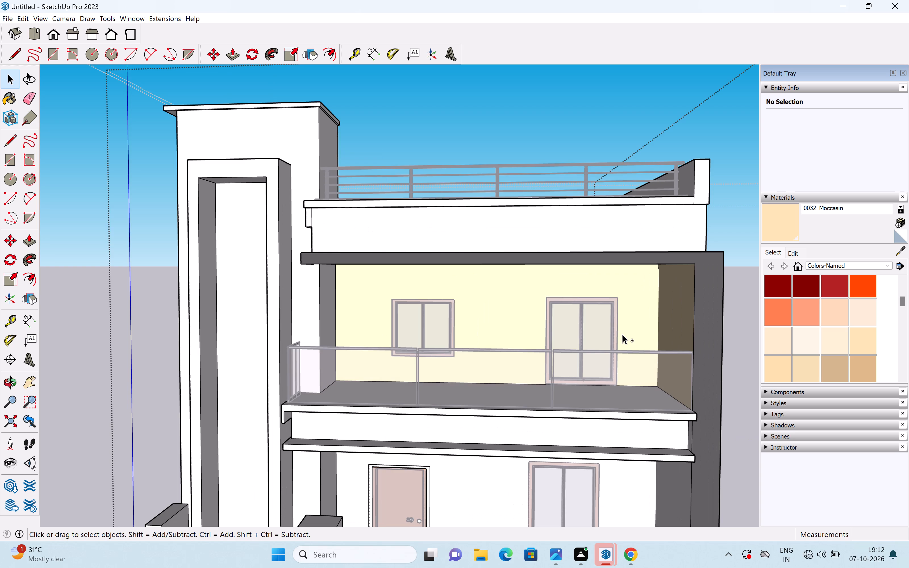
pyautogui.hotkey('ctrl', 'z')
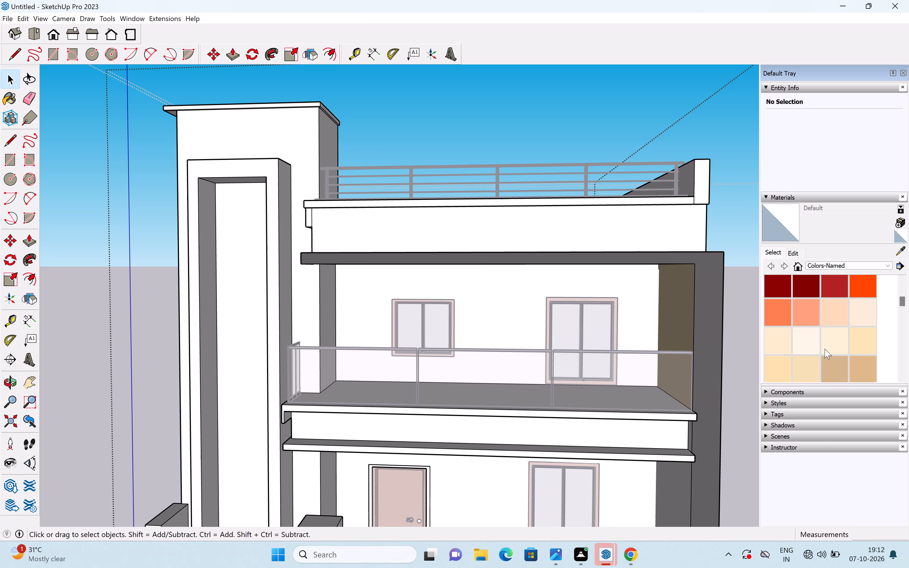
# Paint the upper-floor balcony's back wall around the two windows with 0029_BlanchedAlmond.
pyautogui.scroll(-2, 822, 350)
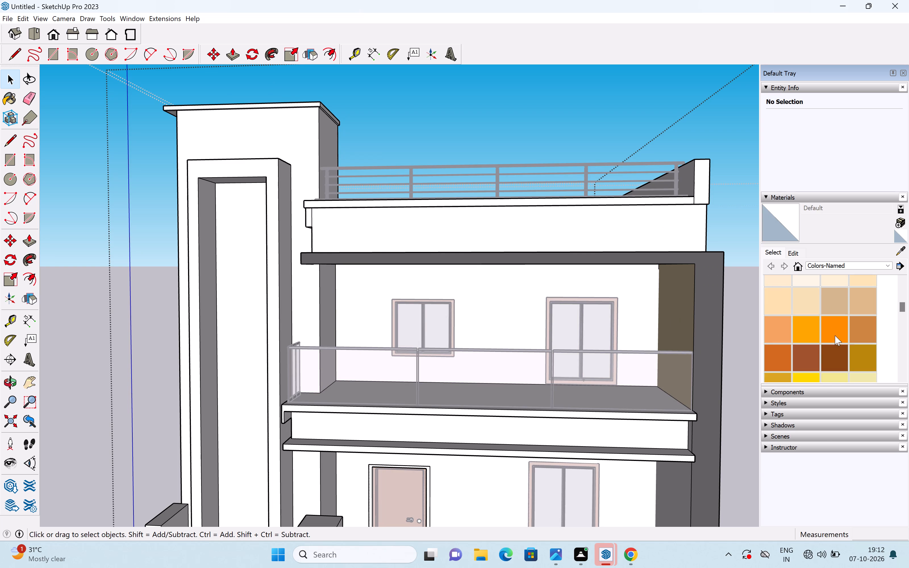
pyautogui.scroll(-1, 835, 335)
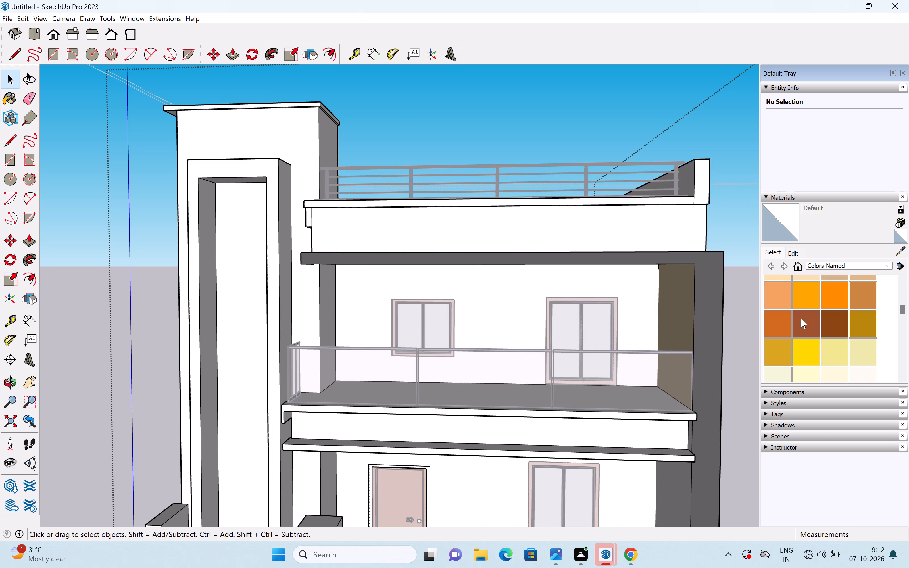
pyautogui.scroll(3, 846, 309)
pyautogui.moveTo(773, 340); pyautogui.dragTo(763, 337)
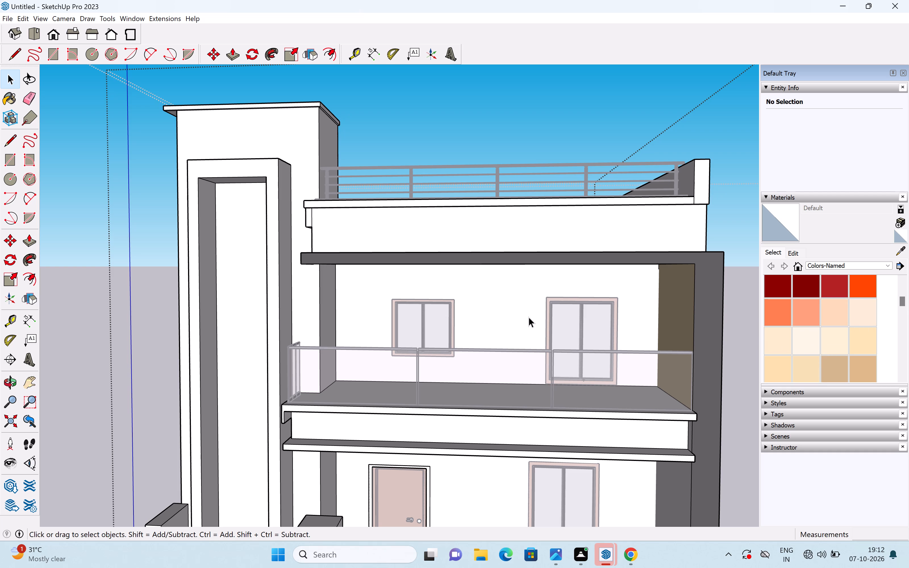
pyautogui.click(528, 316)
pyautogui.click(764, 339)
pyautogui.click(509, 323)
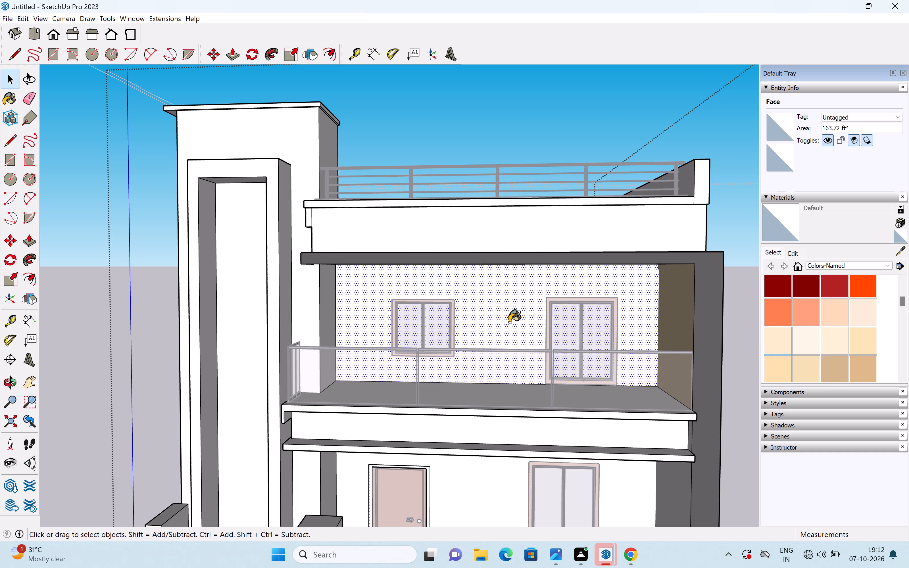
pyautogui.press('space')
pyautogui.scroll(-5, 520, 330)
pyautogui.click(682, 382)
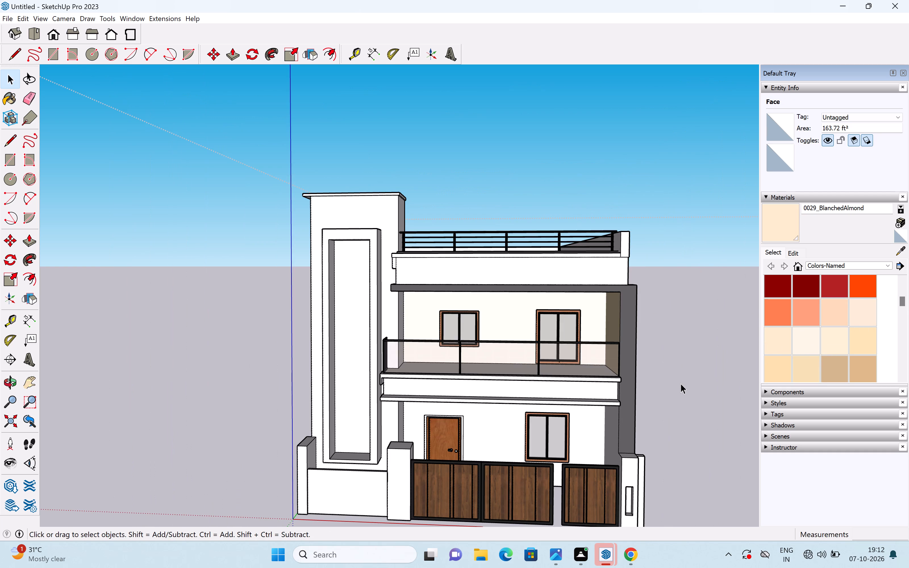
# Repaint the upper balcony's inner side wall, beside the dark column, with 0029_BlanchedAlmond.
pyautogui.moveTo(544, 352); pyautogui.dragTo(585, 369, button='middle')
pyautogui.scroll(5, 682, 341)
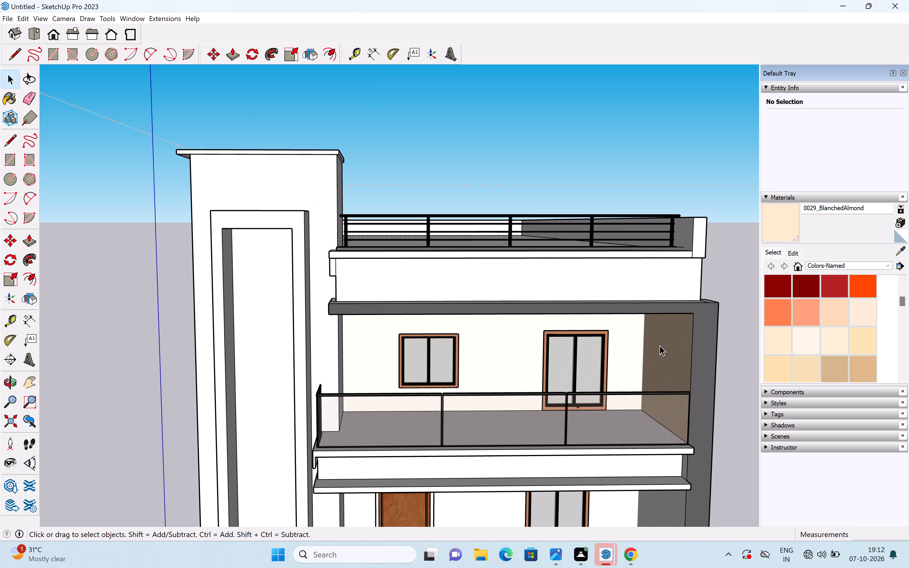
pyautogui.keyDown('shift'); pyautogui.moveTo(646, 343); pyautogui.dragTo(572, 338, button='middle'); pyautogui.keyUp('shift')
pyautogui.keyDown('shift'); pyautogui.scroll(1, 572, 338); pyautogui.keyUp('shift')
pyautogui.click(601, 355)
pyautogui.tripleClick(601, 355)
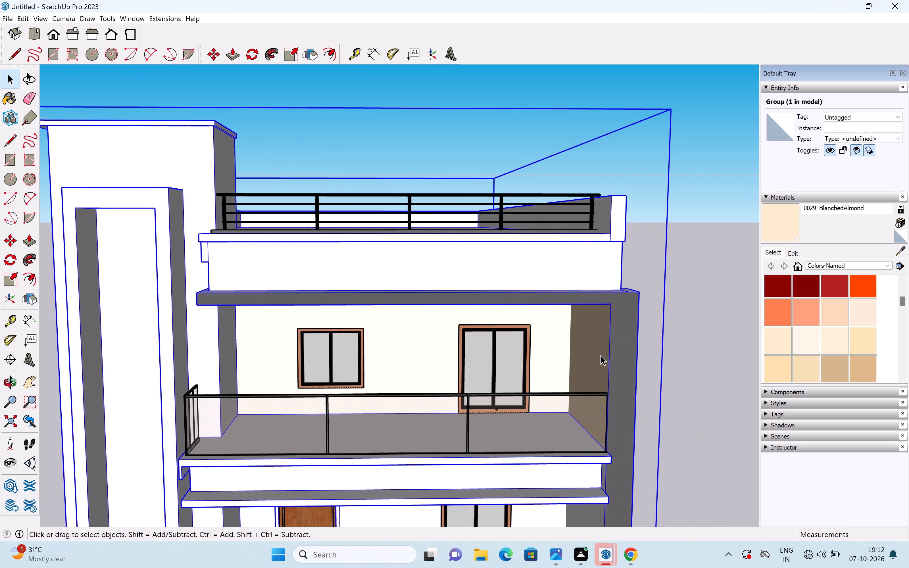
pyautogui.click(601, 356)
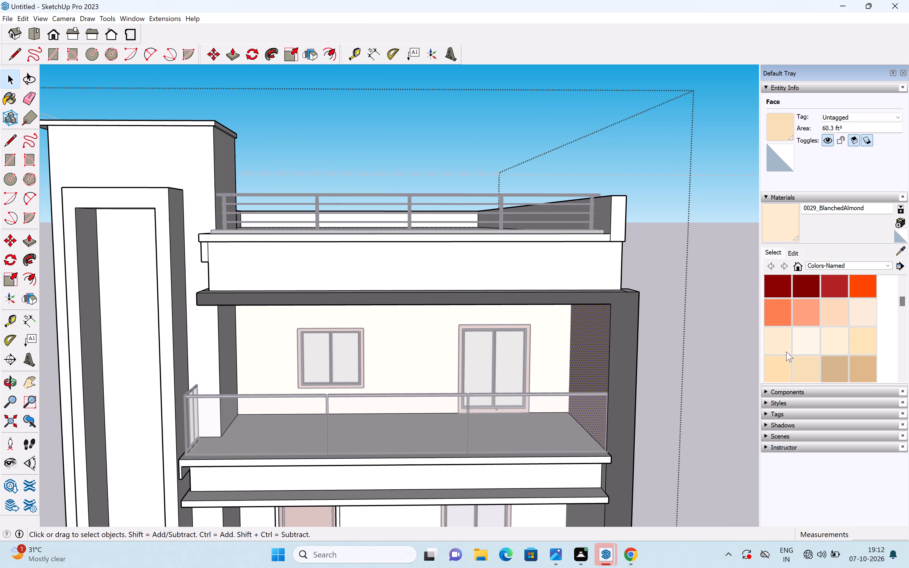
pyautogui.click(785, 346)
pyautogui.click(599, 352)
pyautogui.click(779, 340)
pyautogui.click(585, 353)
pyautogui.scroll(-6, 591, 354)
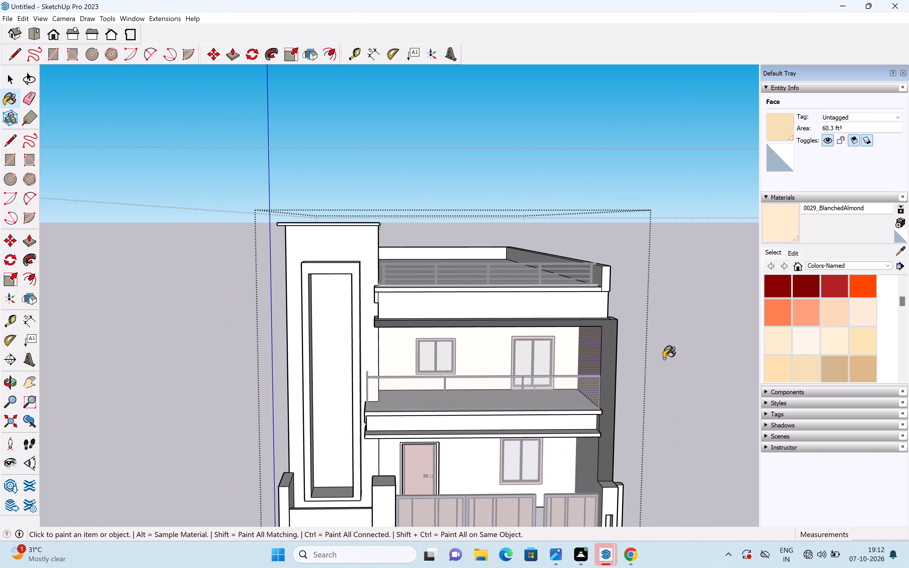
pyautogui.press('space')
pyautogui.click(661, 362)
# Paint the ground-floor front wall around the entrance door and window with 0029_BlanchedAlmond.
pyautogui.scroll(-5, 650, 364)
pyautogui.moveTo(589, 375); pyautogui.dragTo(541, 368, button='middle')
pyautogui.keyDown('shift'); pyautogui.moveTo(554, 402); pyautogui.dragTo(529, 354, button='middle'); pyautogui.keyUp('shift')
pyautogui.keyDown('shift'); pyautogui.scroll(4, 529, 354); pyautogui.keyUp('shift')
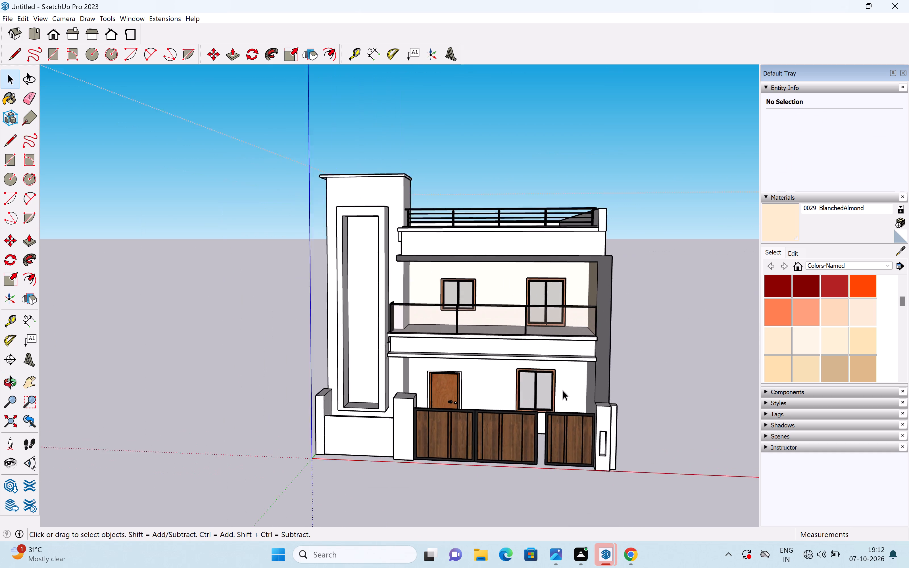
pyautogui.keyDown('shift'); pyautogui.scroll(2, 563, 390); pyautogui.keyUp('shift')
pyautogui.tripleClick(568, 385)
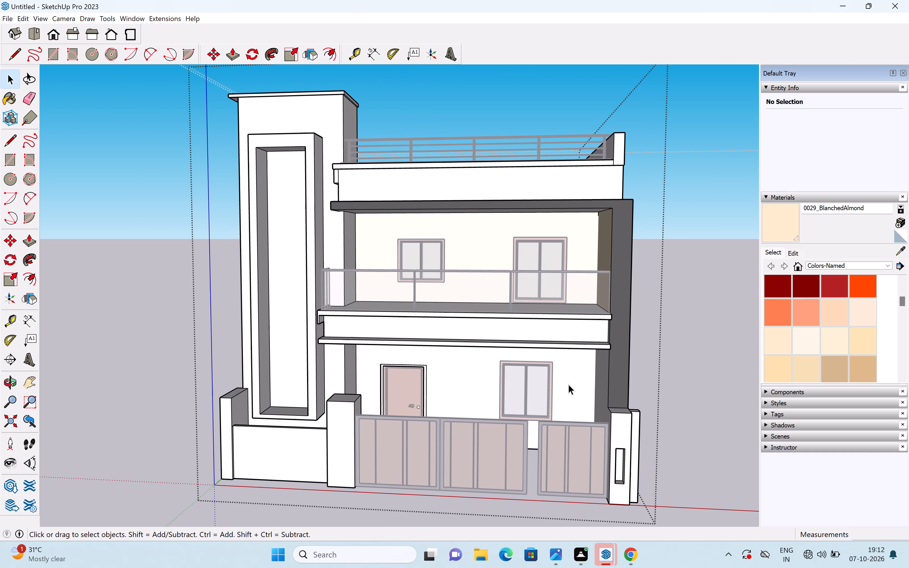
pyautogui.click(568, 384)
pyautogui.doubleClick(587, 390)
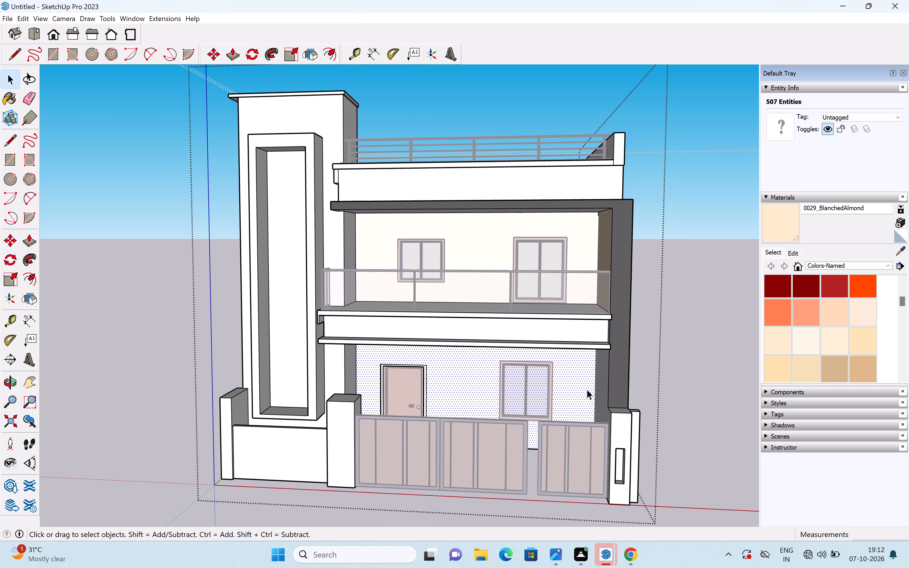
pyautogui.click(775, 339)
pyautogui.click(579, 383)
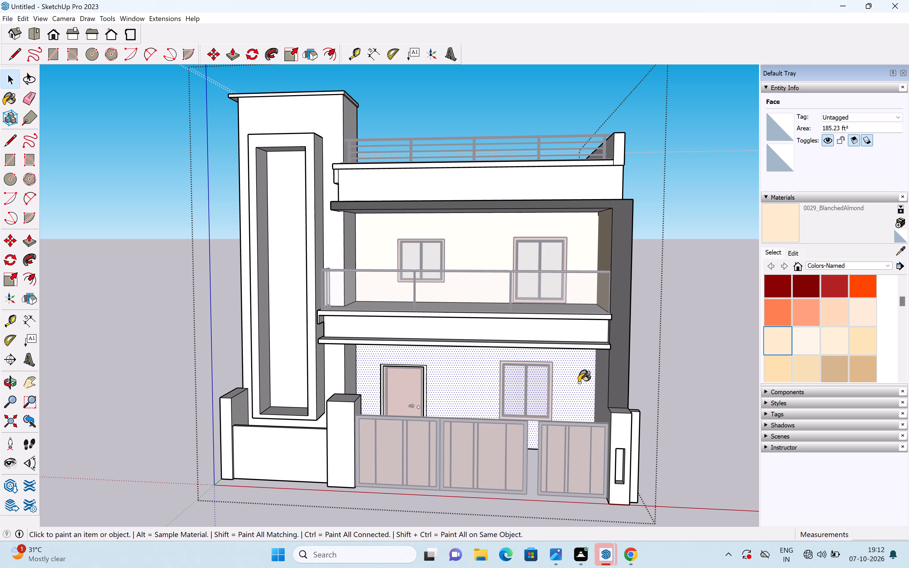
pyautogui.moveTo(598, 390); pyautogui.dragTo(639, 393, button='middle')
pyautogui.press('space')
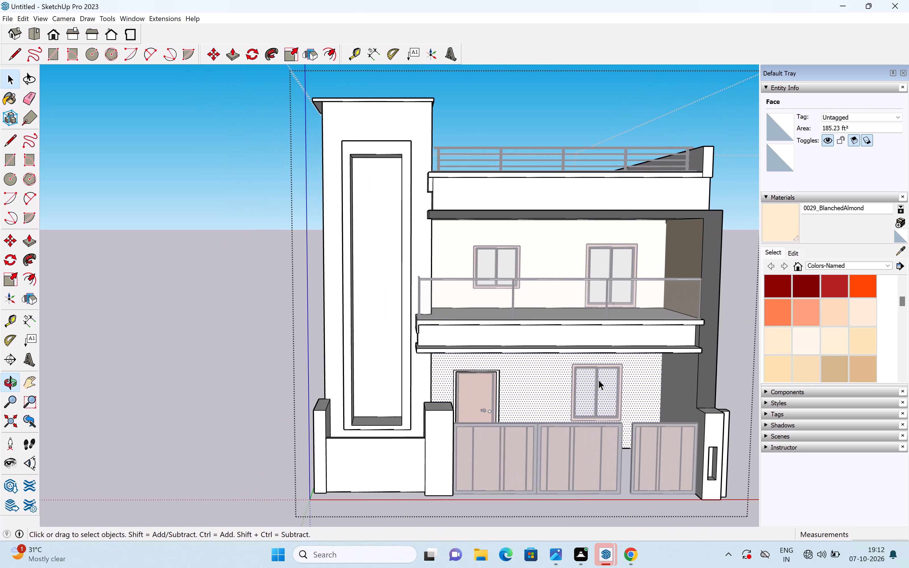
pyautogui.scroll(-4, 599, 380)
pyautogui.keyDown('shift'); pyautogui.moveTo(575, 372); pyautogui.dragTo(452, 345, button='middle'); pyautogui.keyUp('shift')
pyautogui.press('space')
pyautogui.click(624, 348)
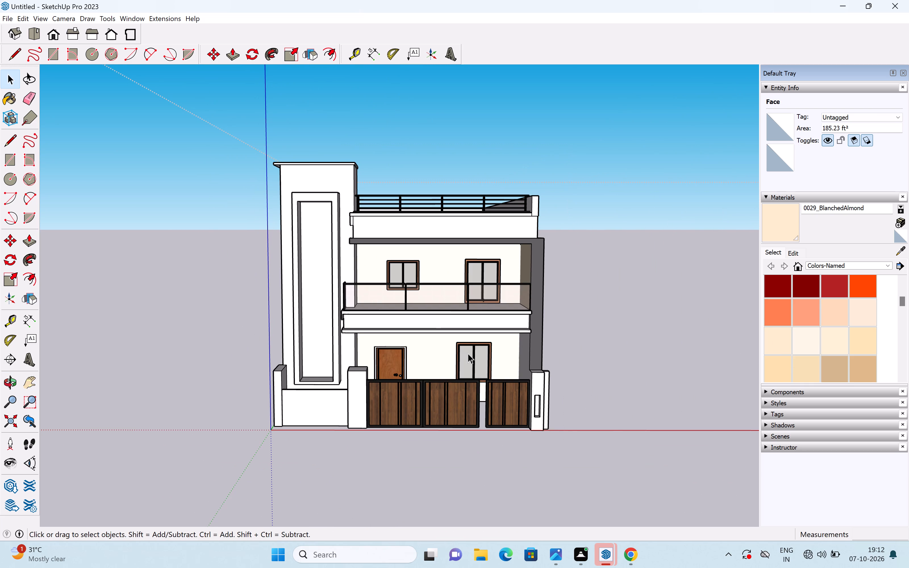
# Paint the ground-floor porch's inner side wall, behind the single gate leaf, with 0029_BlanchedAlmond.
pyautogui.moveTo(479, 355); pyautogui.dragTo(521, 354, button='middle')
pyautogui.scroll(7, 576, 346)
pyautogui.click(577, 346)
pyautogui.tripleClick(590, 352)
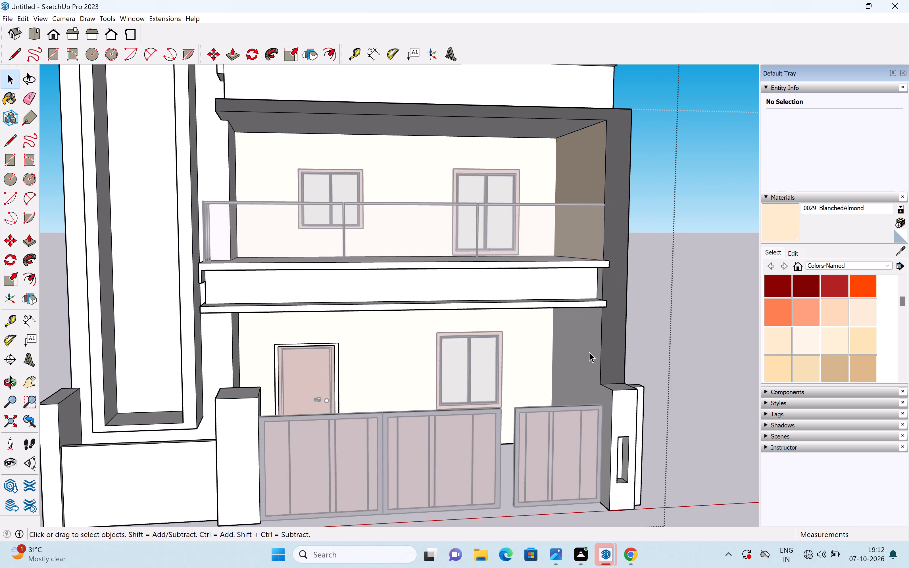
pyautogui.click(588, 352)
pyautogui.click(586, 352)
pyautogui.click(576, 355)
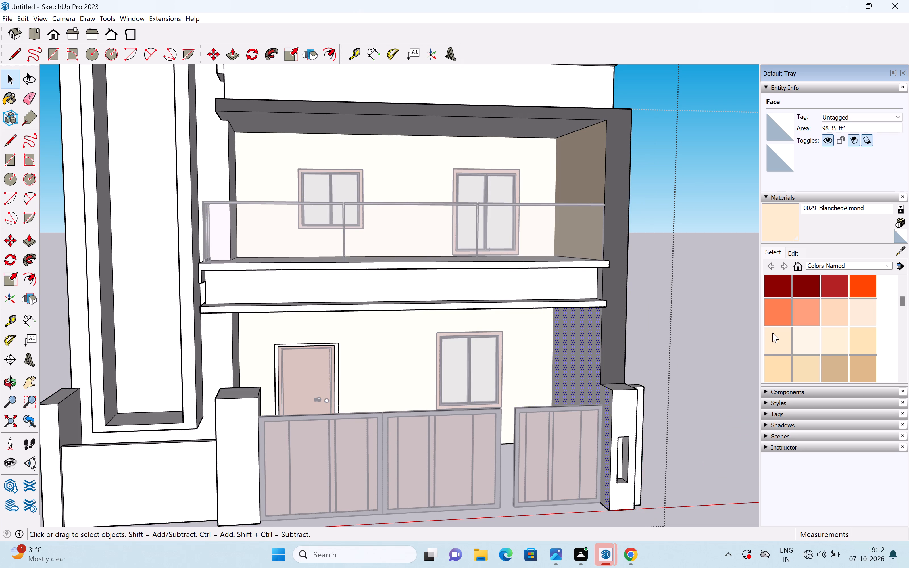
pyautogui.click(772, 337)
pyautogui.click(586, 361)
pyautogui.press('space')
pyautogui.click(708, 355)
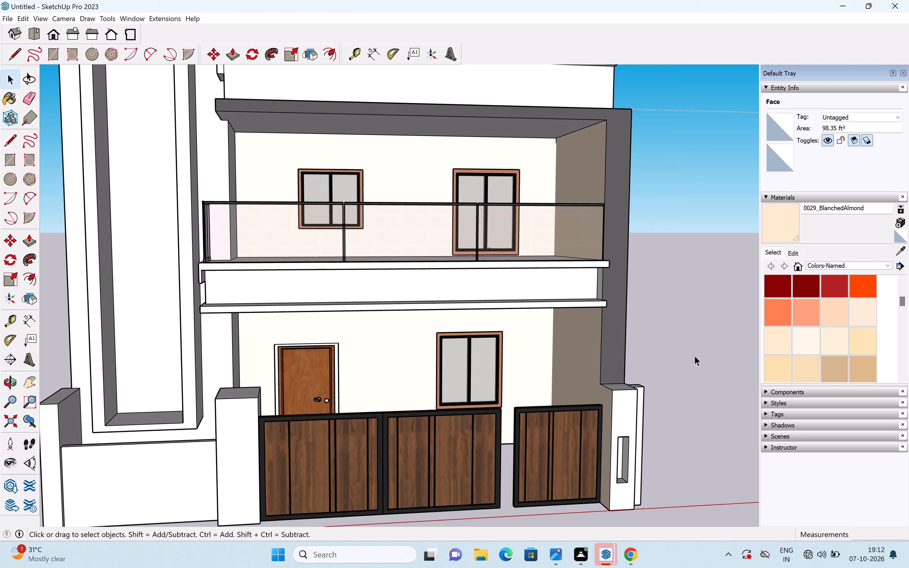
# Examine the newly painted walls and the whole front facade from several angles.
pyautogui.scroll(-8, 670, 350)
pyautogui.moveTo(645, 346); pyautogui.dragTo(501, 367, button='middle')
pyautogui.press('space')
pyautogui.click(518, 426)
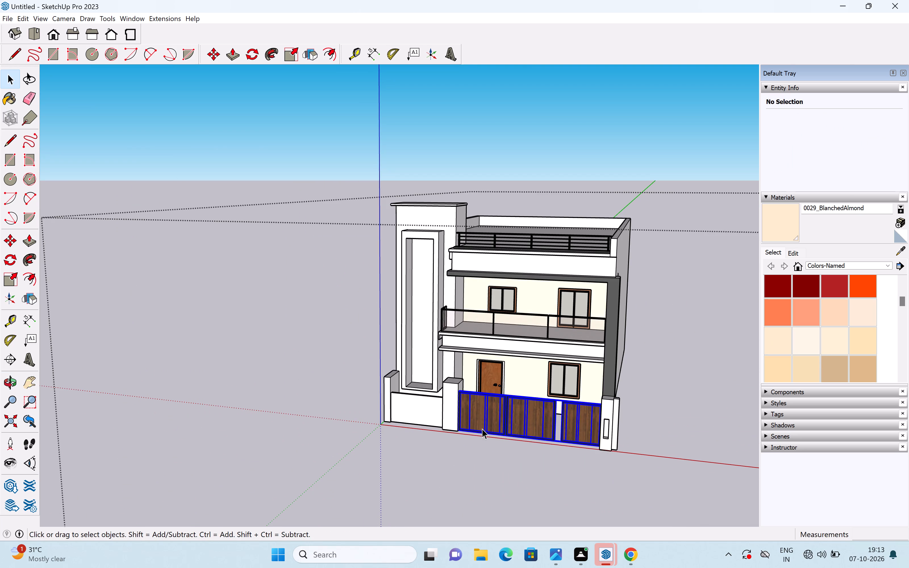
pyautogui.click(470, 449)
pyautogui.press('space')
pyautogui.press('Escape')
pyautogui.moveTo(450, 456); pyautogui.dragTo(506, 421, button='middle')
pyautogui.moveTo(426, 413); pyautogui.dragTo(461, 402, button='middle')
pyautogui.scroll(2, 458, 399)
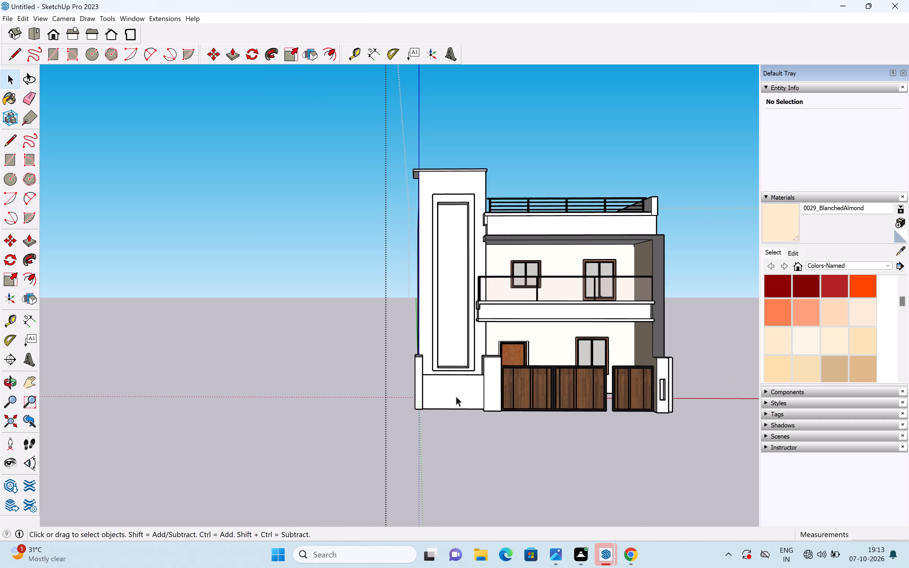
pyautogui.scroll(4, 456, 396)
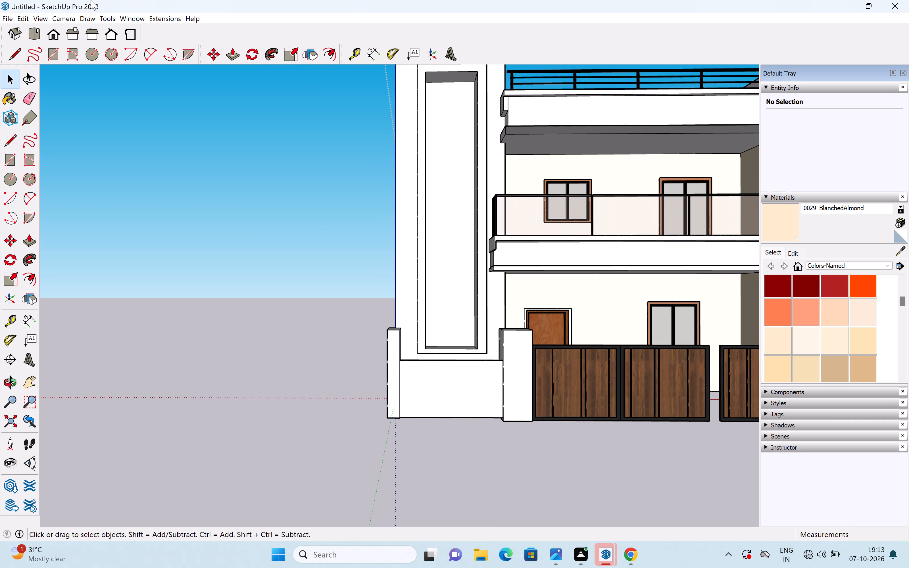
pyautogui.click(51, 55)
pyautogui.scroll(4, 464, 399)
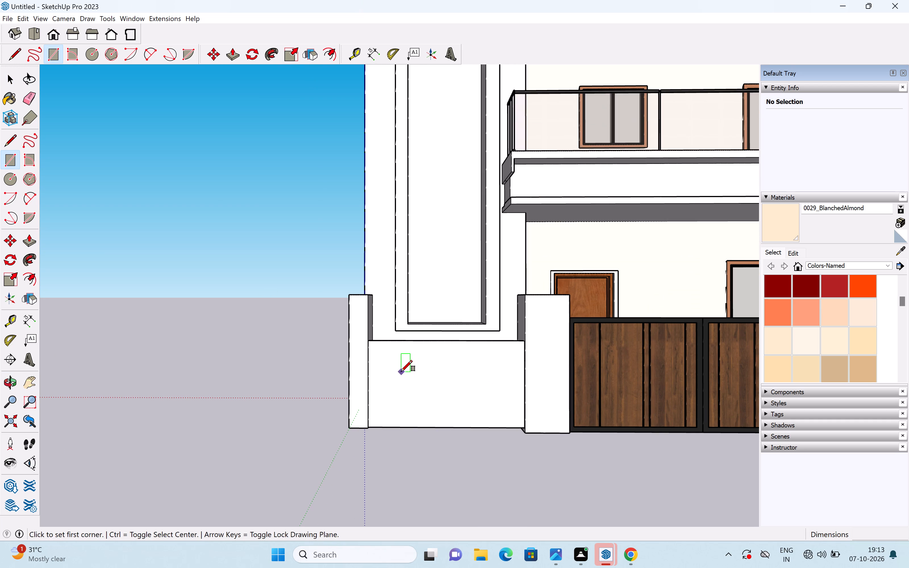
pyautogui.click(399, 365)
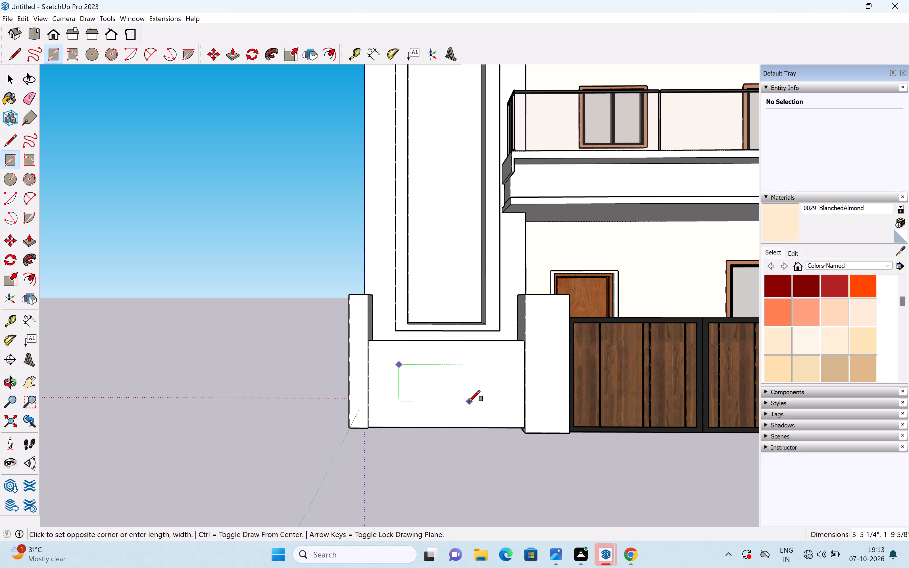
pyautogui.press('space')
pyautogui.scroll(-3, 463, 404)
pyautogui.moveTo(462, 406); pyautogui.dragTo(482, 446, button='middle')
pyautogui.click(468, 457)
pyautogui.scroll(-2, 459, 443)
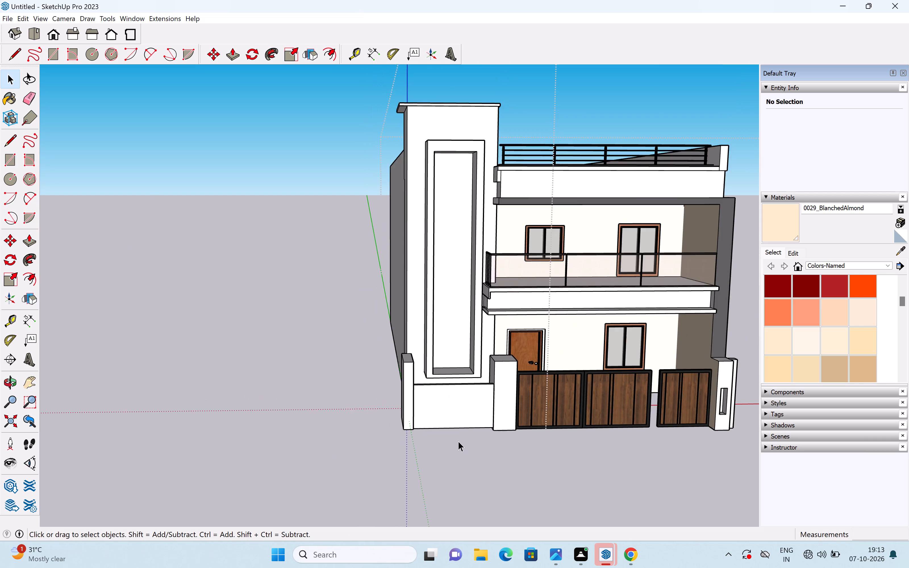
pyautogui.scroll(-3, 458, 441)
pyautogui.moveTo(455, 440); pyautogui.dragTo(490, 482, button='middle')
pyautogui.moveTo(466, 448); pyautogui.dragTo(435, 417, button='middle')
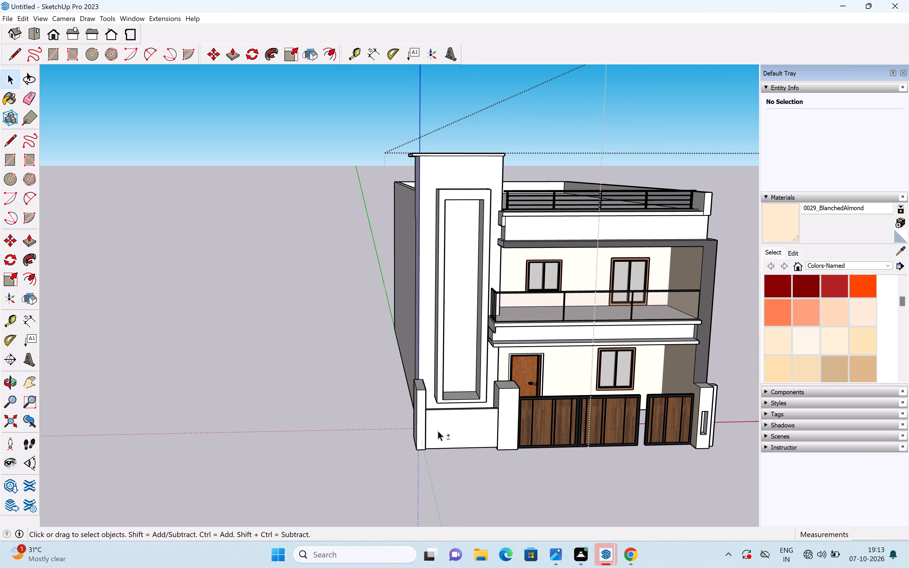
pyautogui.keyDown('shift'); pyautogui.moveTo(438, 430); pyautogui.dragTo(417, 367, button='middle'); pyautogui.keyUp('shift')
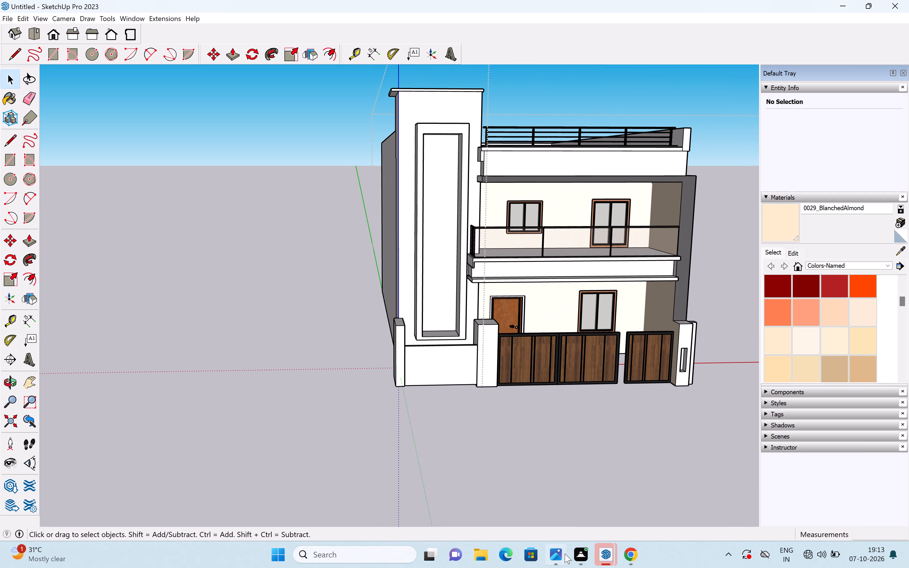
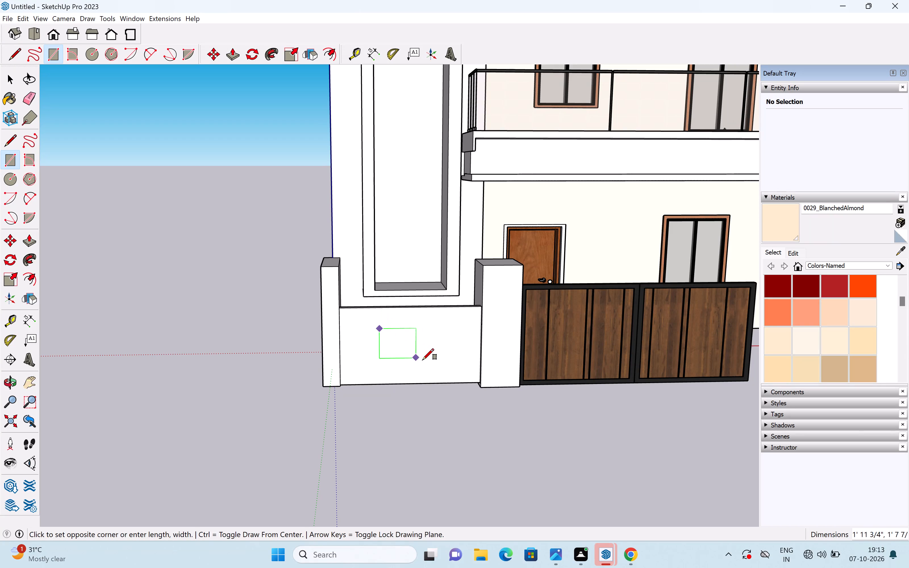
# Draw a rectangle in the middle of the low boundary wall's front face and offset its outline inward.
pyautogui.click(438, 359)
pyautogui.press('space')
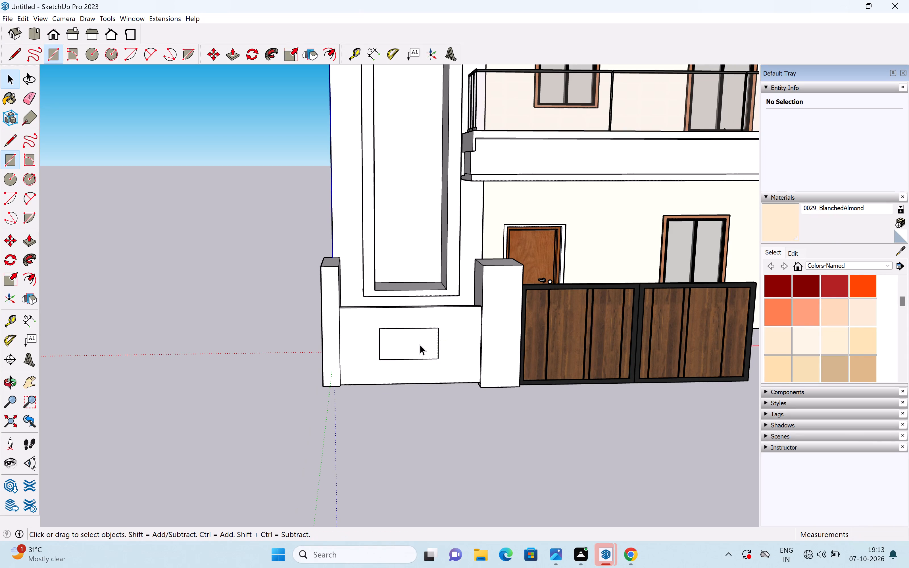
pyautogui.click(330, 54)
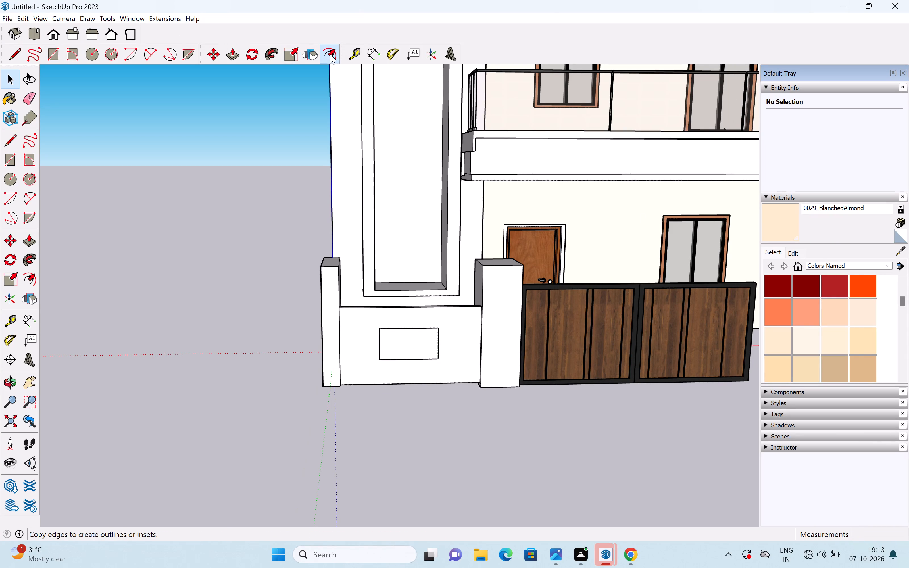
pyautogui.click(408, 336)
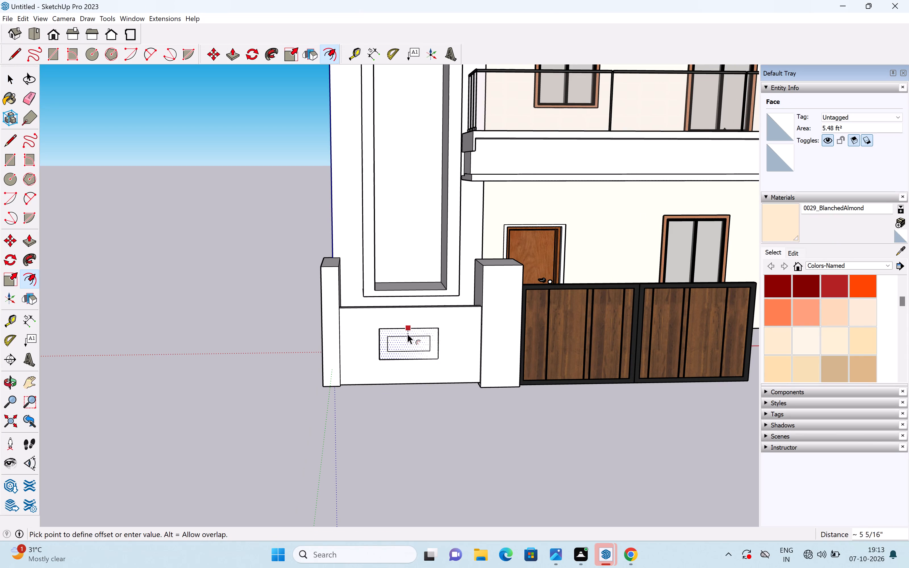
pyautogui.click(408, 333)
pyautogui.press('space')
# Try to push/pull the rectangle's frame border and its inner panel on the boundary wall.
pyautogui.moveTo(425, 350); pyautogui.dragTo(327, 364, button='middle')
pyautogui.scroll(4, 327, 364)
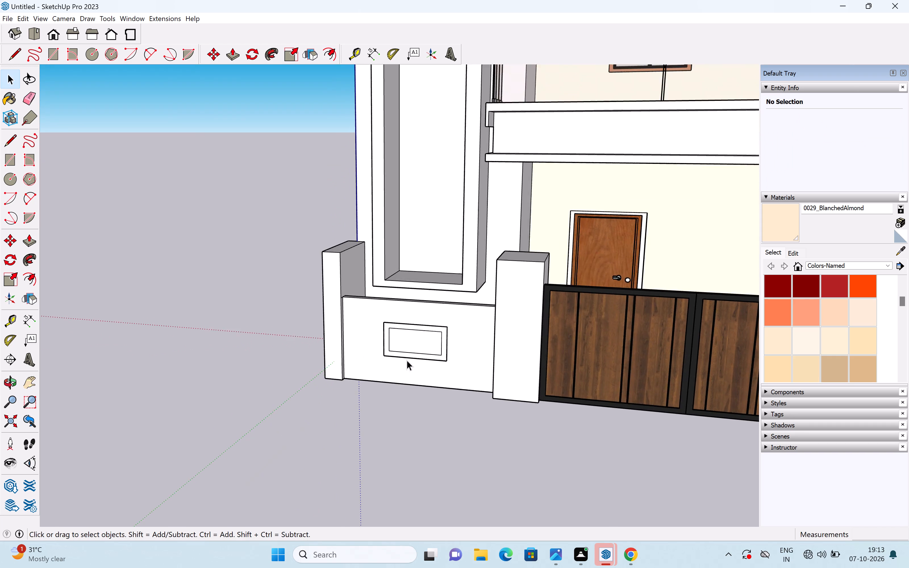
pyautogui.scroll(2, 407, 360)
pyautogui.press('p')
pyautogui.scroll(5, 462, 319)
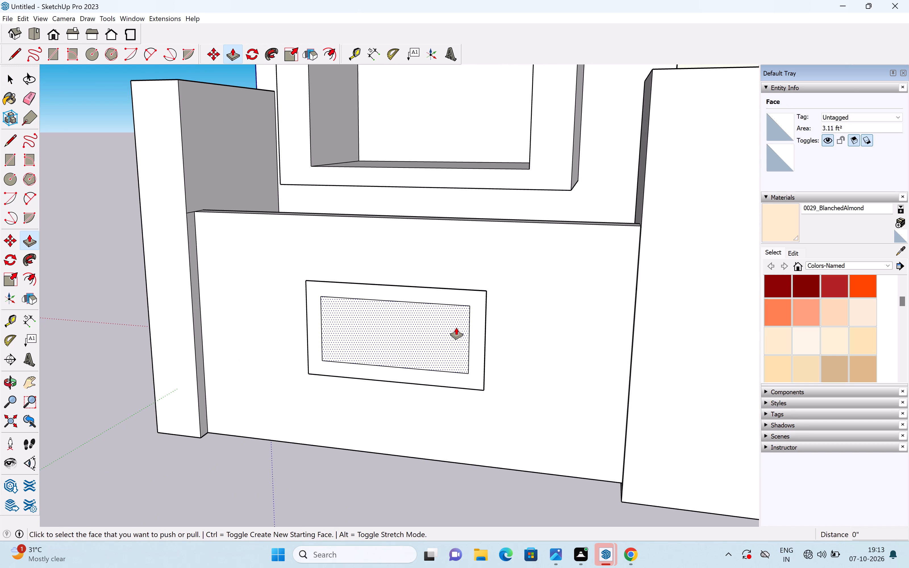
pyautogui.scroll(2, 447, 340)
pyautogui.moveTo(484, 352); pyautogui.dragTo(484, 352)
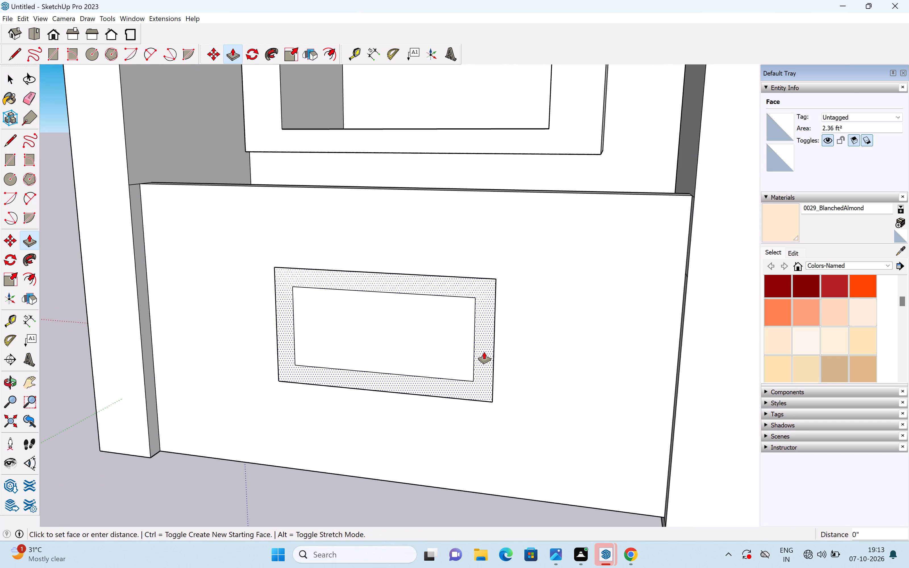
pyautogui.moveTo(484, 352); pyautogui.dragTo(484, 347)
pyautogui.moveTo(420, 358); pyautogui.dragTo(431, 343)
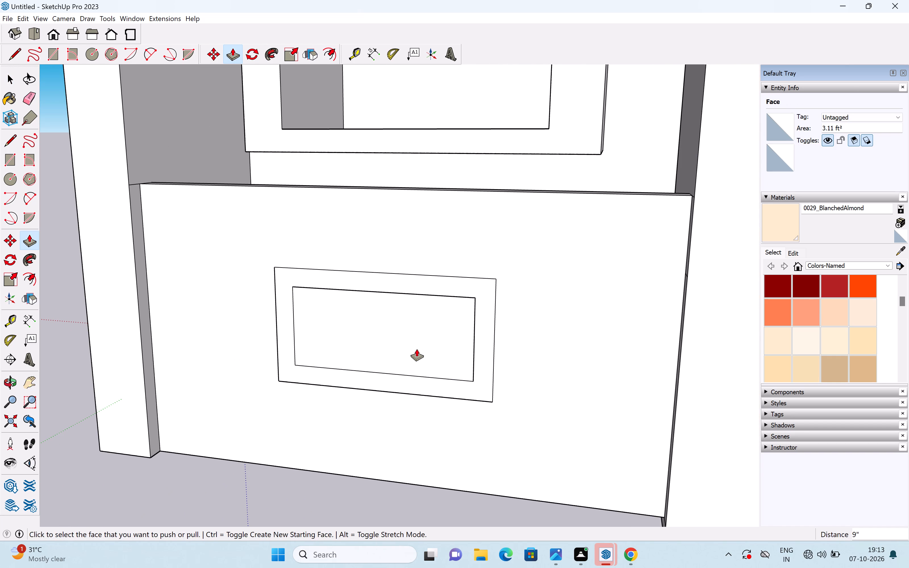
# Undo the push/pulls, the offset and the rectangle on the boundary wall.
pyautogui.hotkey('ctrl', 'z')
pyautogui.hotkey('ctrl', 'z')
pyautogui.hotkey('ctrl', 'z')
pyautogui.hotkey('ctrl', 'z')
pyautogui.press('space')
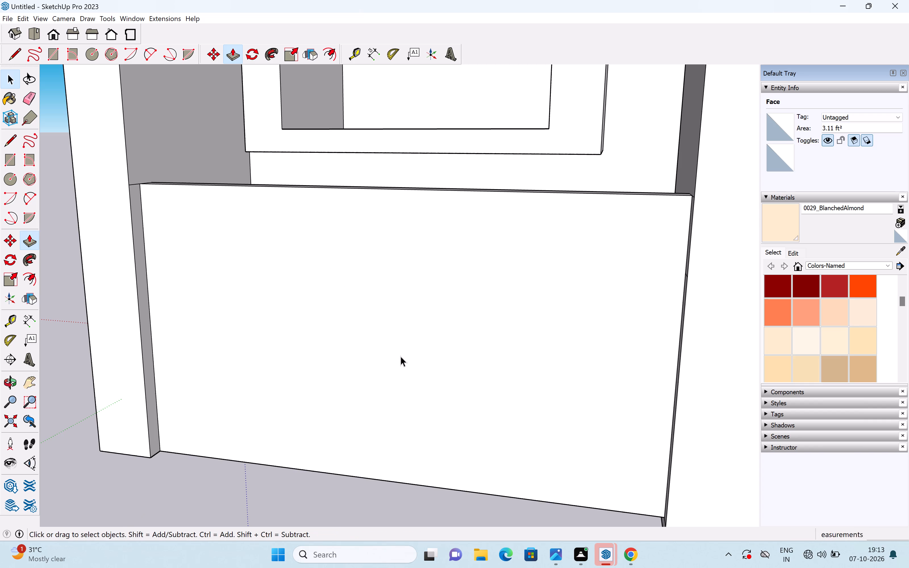
# Open the house group for editing and push/pull the low boundary wall's inner face slightly toward the house.
pyautogui.scroll(-13, 404, 357)
pyautogui.moveTo(355, 375); pyautogui.dragTo(443, 360, button='middle')
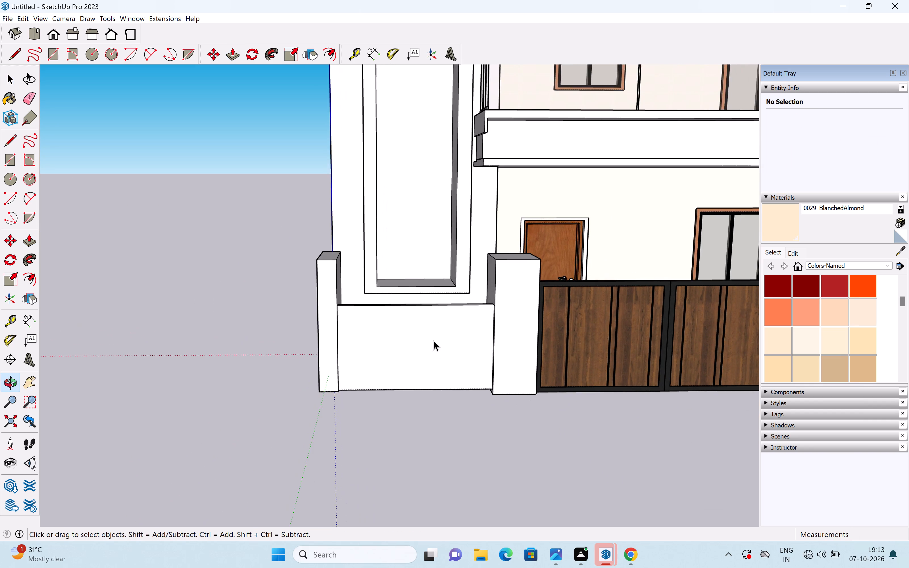
pyautogui.scroll(10, 432, 335)
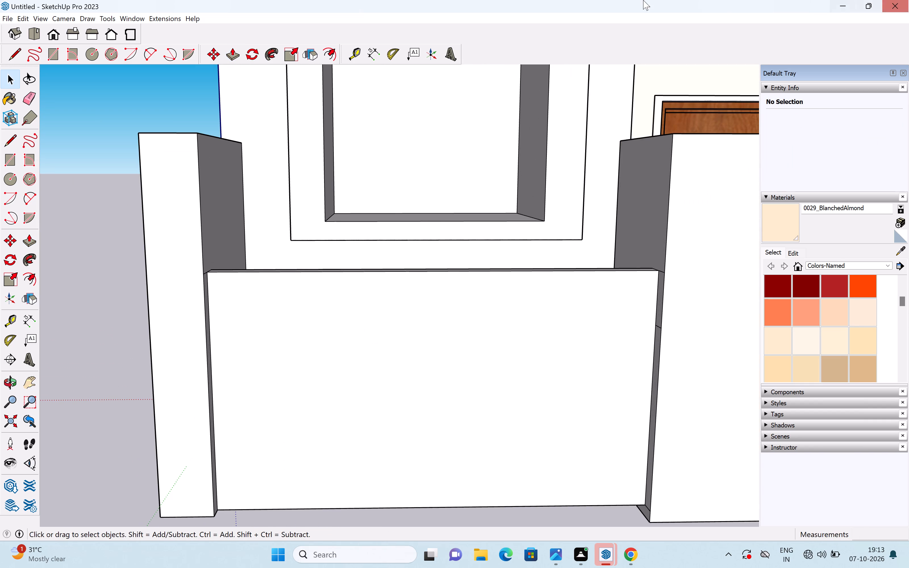
pyautogui.moveTo(421, 177); pyautogui.dragTo(334, 280, button='middle')
pyautogui.moveTo(368, 307); pyautogui.dragTo(118, 329, button='middle')
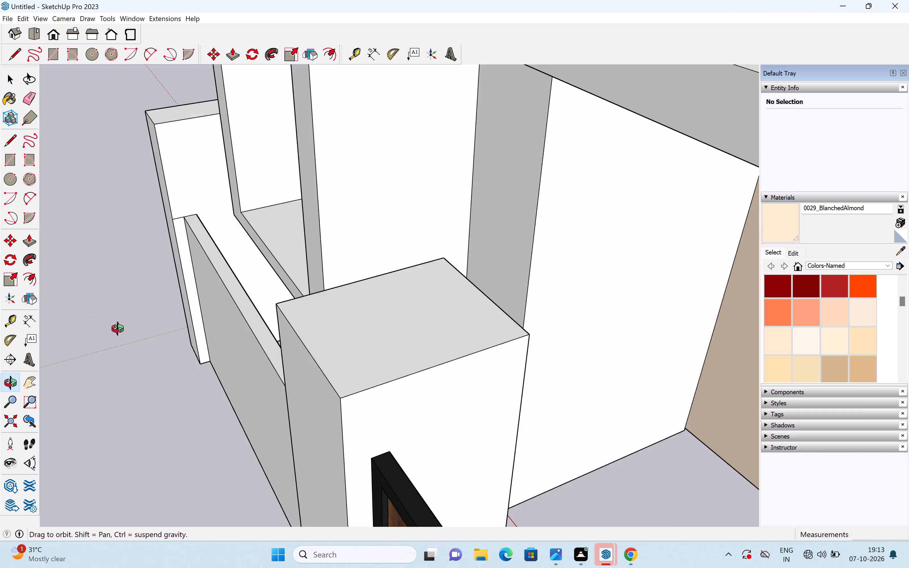
pyautogui.moveTo(118, 329); pyautogui.dragTo(117, 329, button='middle')
pyautogui.scroll(7, 224, 294)
pyautogui.moveTo(280, 288); pyautogui.dragTo(252, 320, button='middle')
pyautogui.scroll(4, 229, 356)
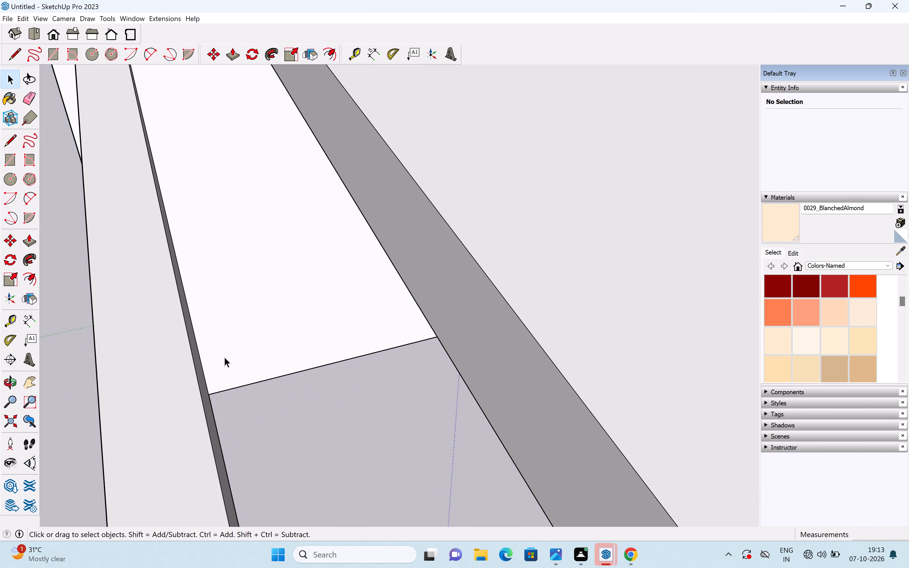
pyautogui.press('p')
pyautogui.scroll(5, 205, 392)
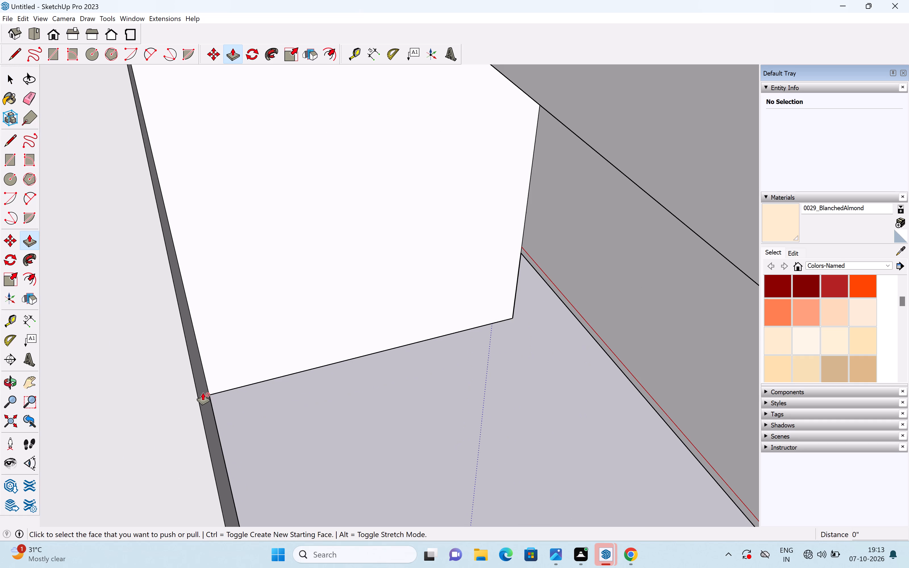
pyautogui.doubleClick(187, 404)
pyautogui.press('space')
pyautogui.tripleClick(204, 412)
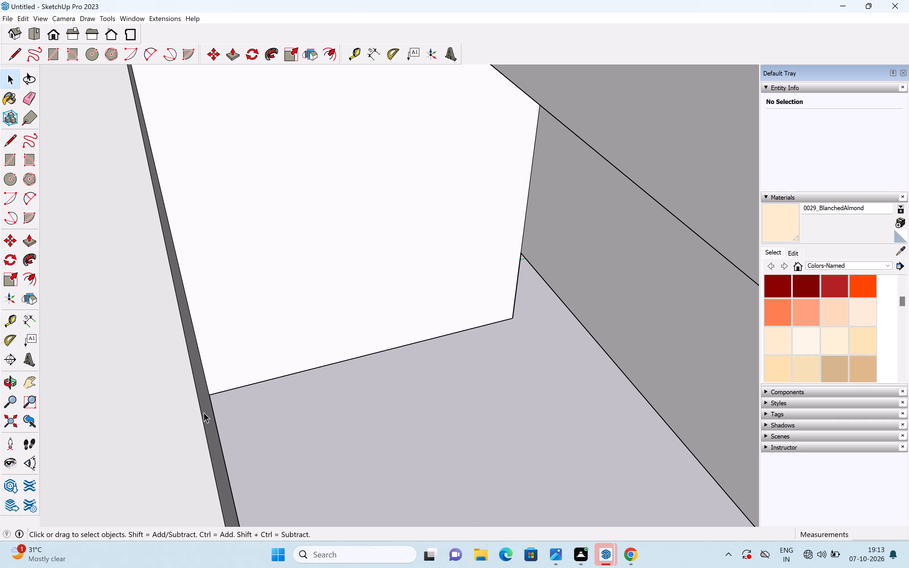
pyautogui.click(204, 412)
pyautogui.tripleClick(202, 412)
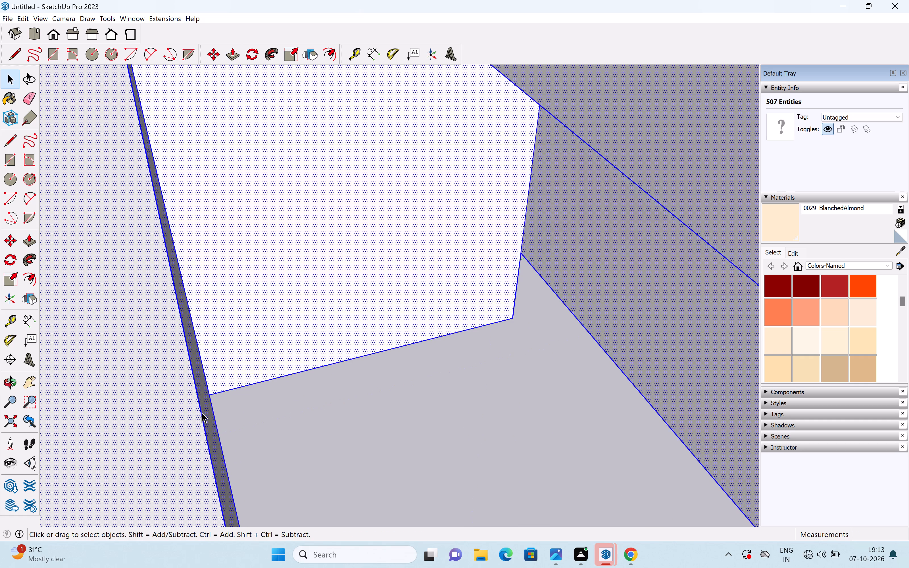
pyautogui.click(202, 412)
pyautogui.click(206, 413)
pyautogui.scroll(3, 206, 413)
pyautogui.press('p')
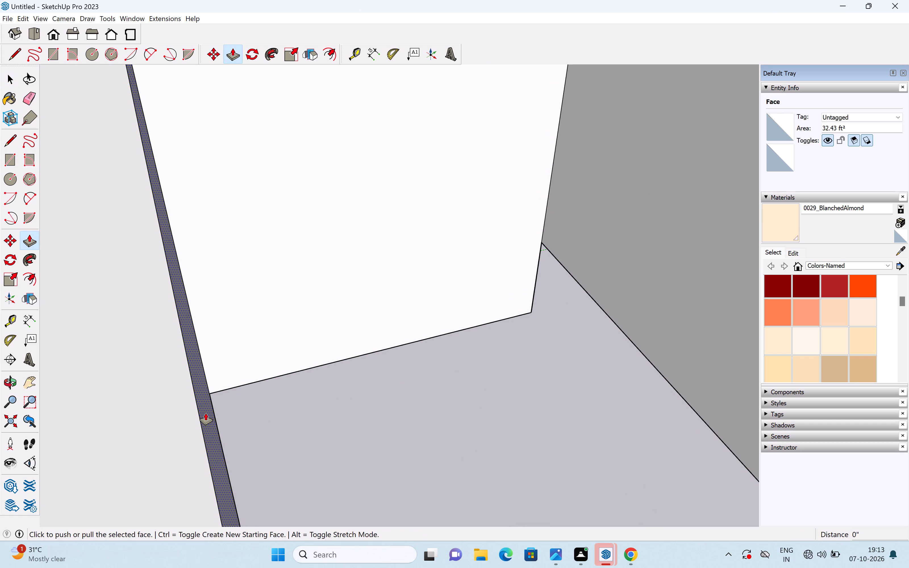
pyautogui.moveTo(206, 413); pyautogui.dragTo(219, 413)
pyautogui.scroll(-8, 231, 403)
pyautogui.scroll(-6, 264, 388)
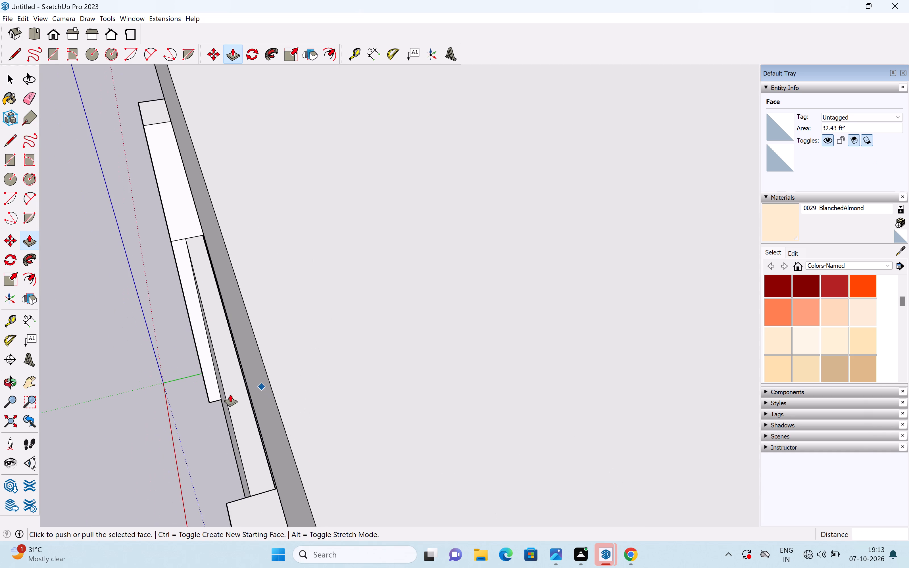
pyautogui.moveTo(228, 395); pyautogui.dragTo(495, 291, button='middle')
pyautogui.press('space')
# Draw a line about 7' 7 1/2" long across the boundary wall's front face, just below its top edge, from pillar to pillar.
pyautogui.scroll(-11, 401, 368)
pyautogui.moveTo(337, 413); pyautogui.dragTo(474, 352, button='middle')
pyautogui.press('space')
pyautogui.keyDown('shift'); pyautogui.moveTo(372, 466); pyautogui.dragTo(390, 311, button='middle'); pyautogui.keyUp('shift')
pyautogui.moveTo(387, 314); pyautogui.dragTo(359, 355, button='middle')
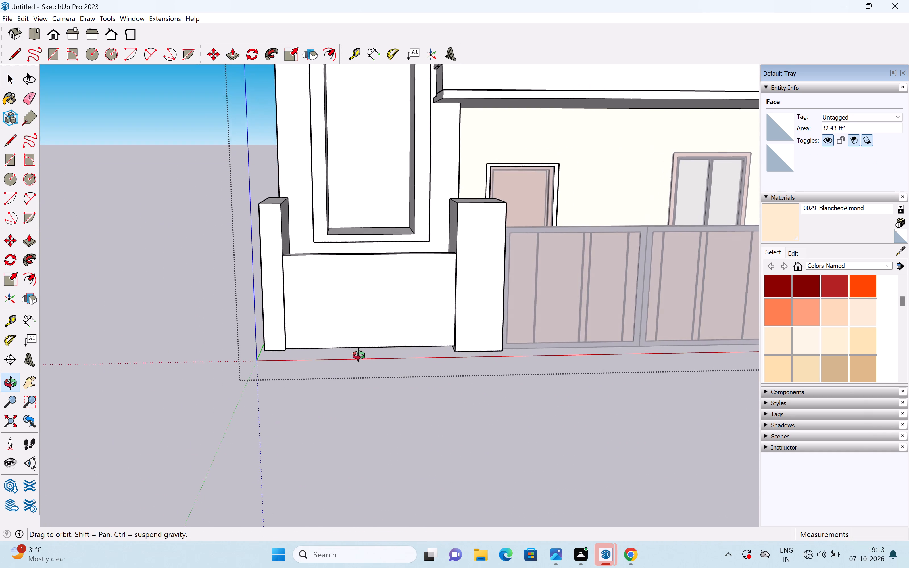
pyautogui.moveTo(359, 355); pyautogui.dragTo(357, 356, button='middle')
pyautogui.moveTo(358, 264); pyautogui.dragTo(349, 298, button='middle')
pyautogui.scroll(11, 310, 259)
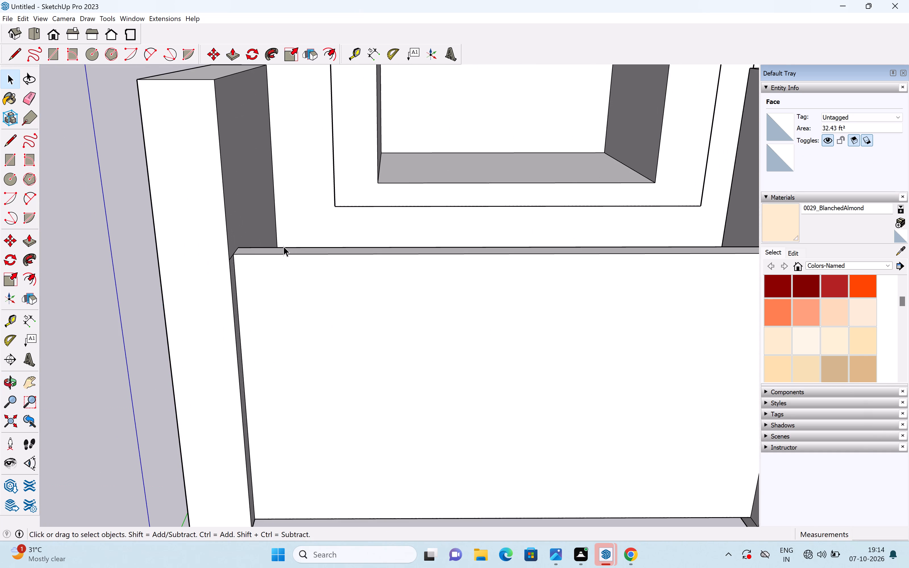
pyautogui.press('r')
pyautogui.scroll(5, 227, 243)
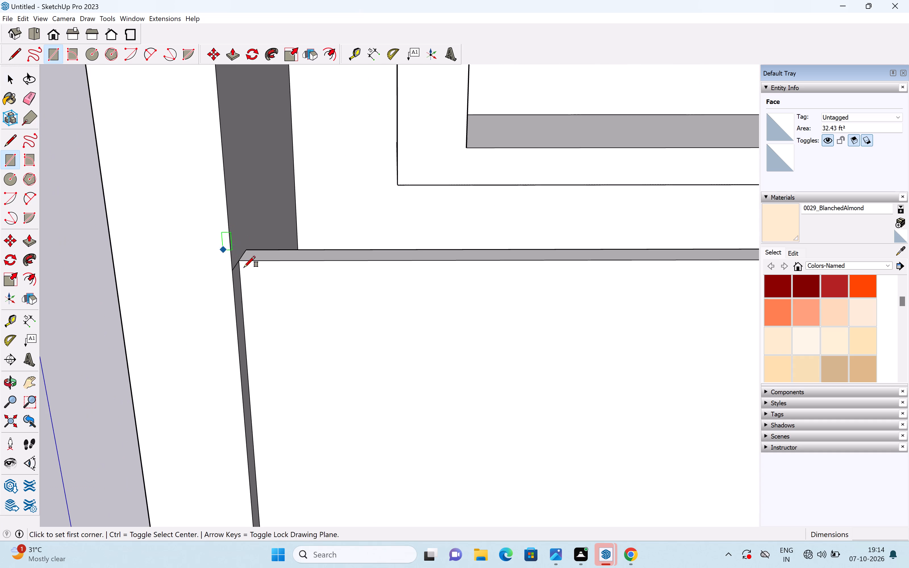
pyautogui.click(240, 260)
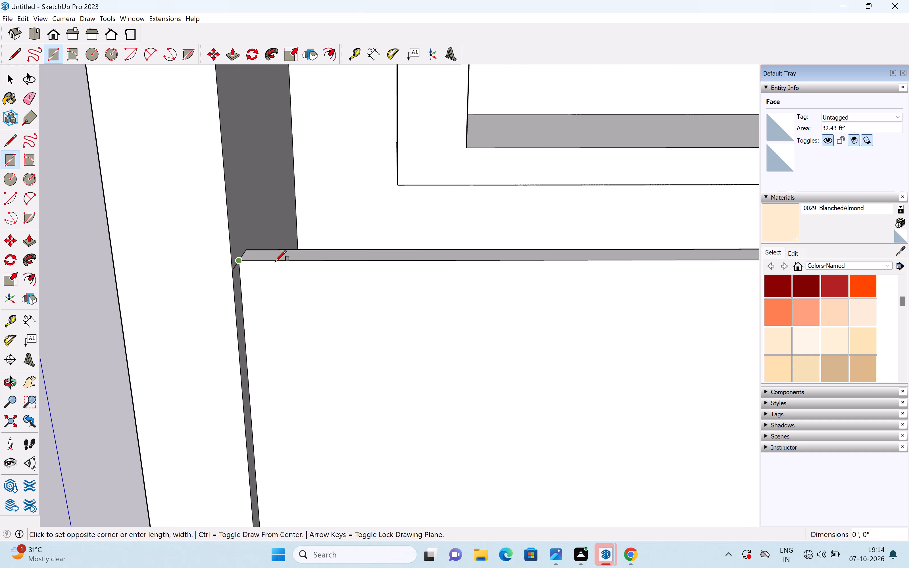
pyautogui.press('space')
pyautogui.press('l')
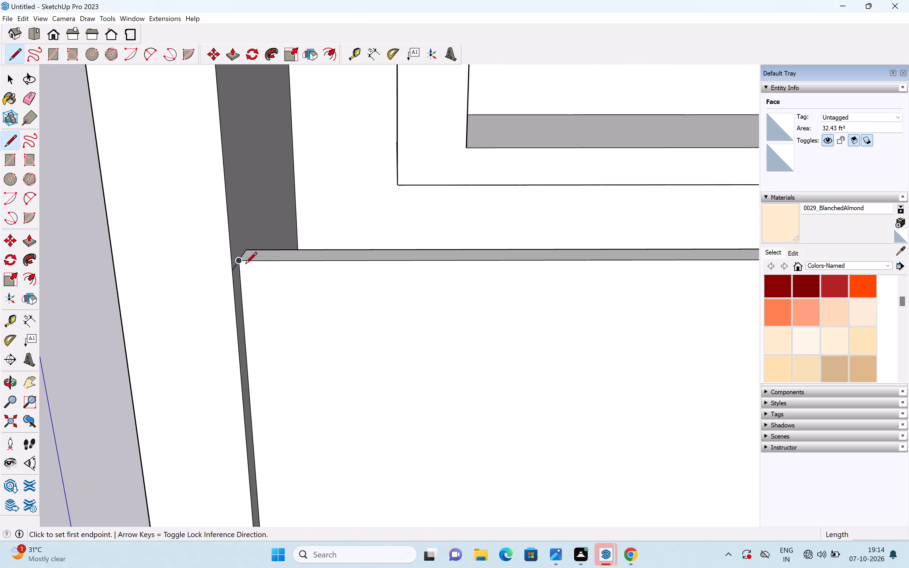
pyautogui.click(241, 268)
pyautogui.scroll(-15, 288, 278)
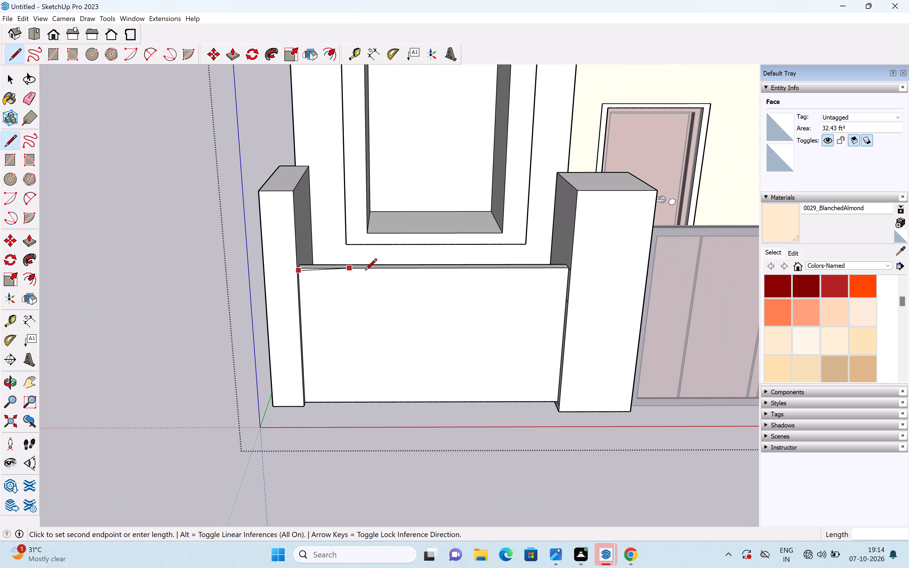
pyautogui.press('Right')
pyautogui.scroll(5, 559, 282)
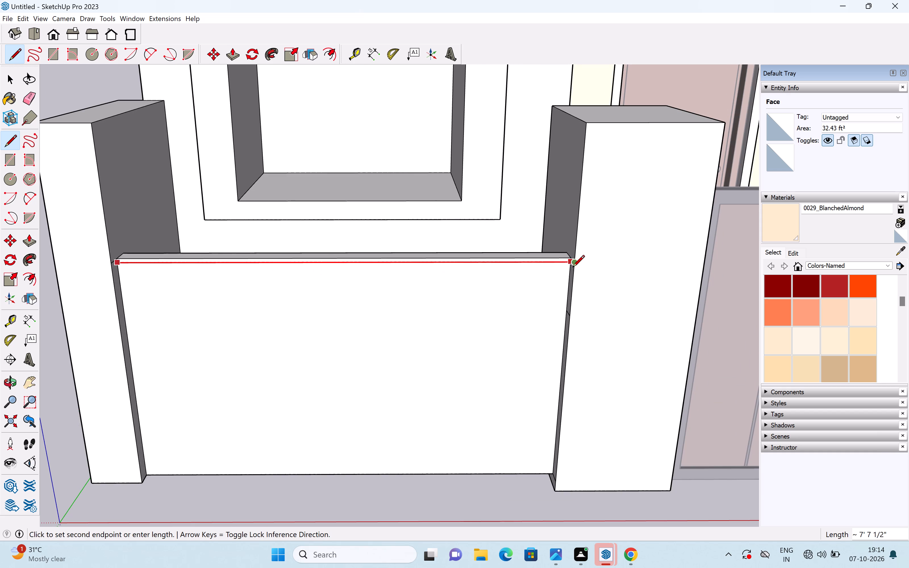
pyautogui.click(573, 267)
pyautogui.press('space')
# Push/pull the narrow strip along the top of the boundary wall's front face outward into a slim projecting coping.
pyautogui.press('p')
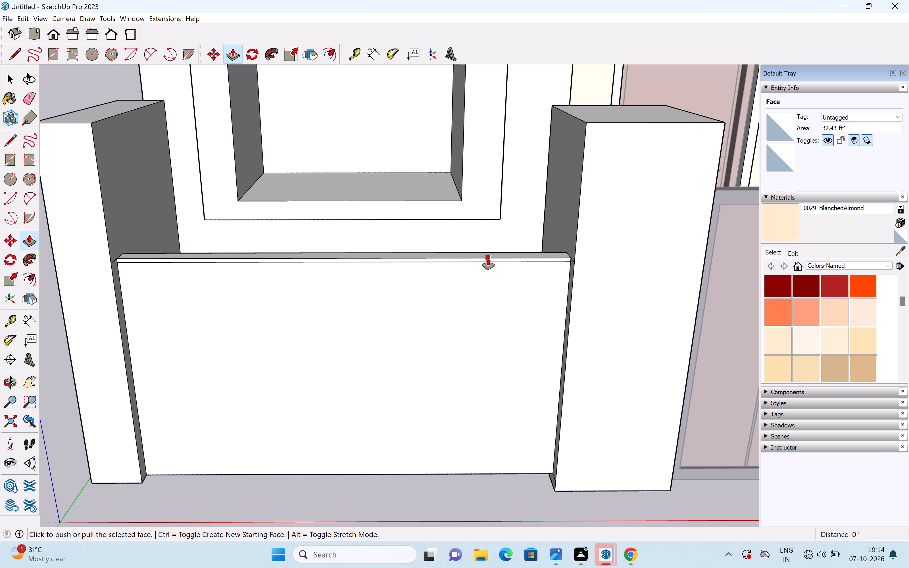
pyautogui.scroll(4, 488, 258)
pyautogui.press('space')
pyautogui.tripleClick(489, 260)
pyautogui.press('p')
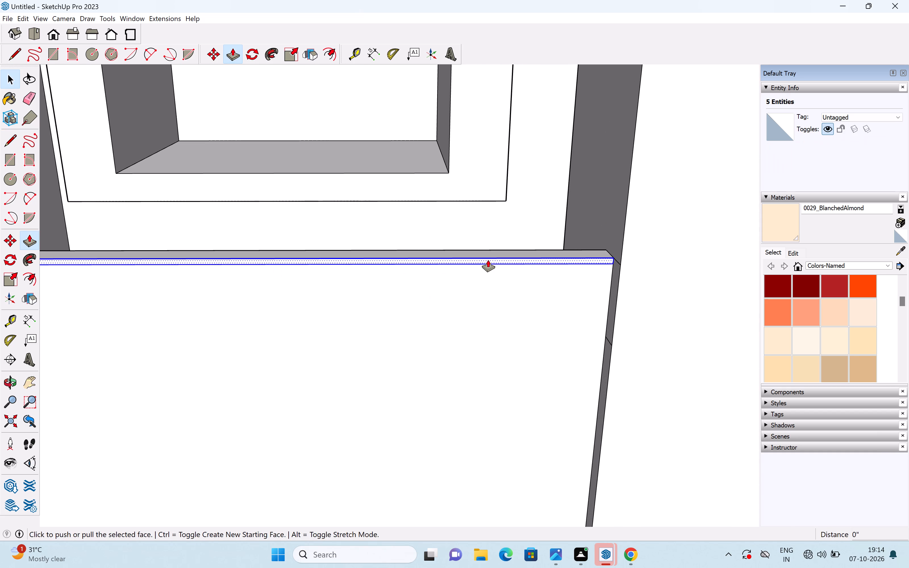
pyautogui.moveTo(491, 260); pyautogui.dragTo(491, 266)
pyautogui.scroll(-10, 494, 263)
pyautogui.moveTo(476, 257); pyautogui.dragTo(462, 201, button='middle')
pyautogui.press('space')
pyautogui.click(288, 454)
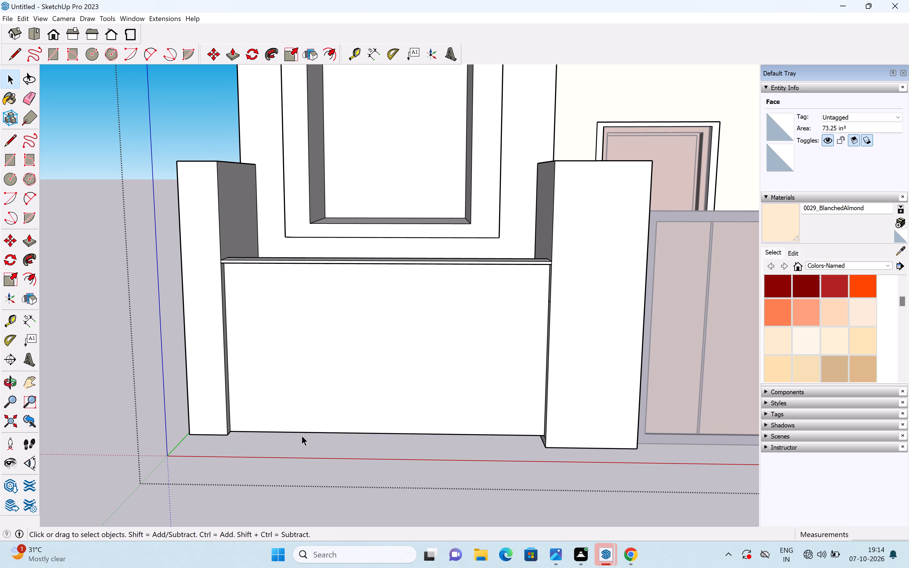
# Draw a rectangle about 2.5 by 1.5 ft on the boundary wall's front face and offset its outline inward as a frame.
pyautogui.press('r')
pyautogui.click(300, 303)
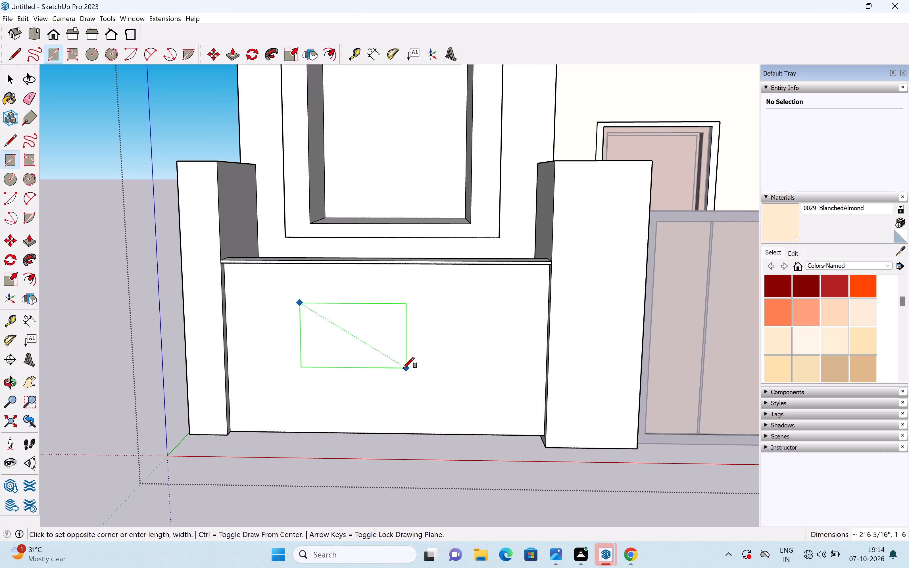
pyautogui.click(399, 368)
pyautogui.press('space')
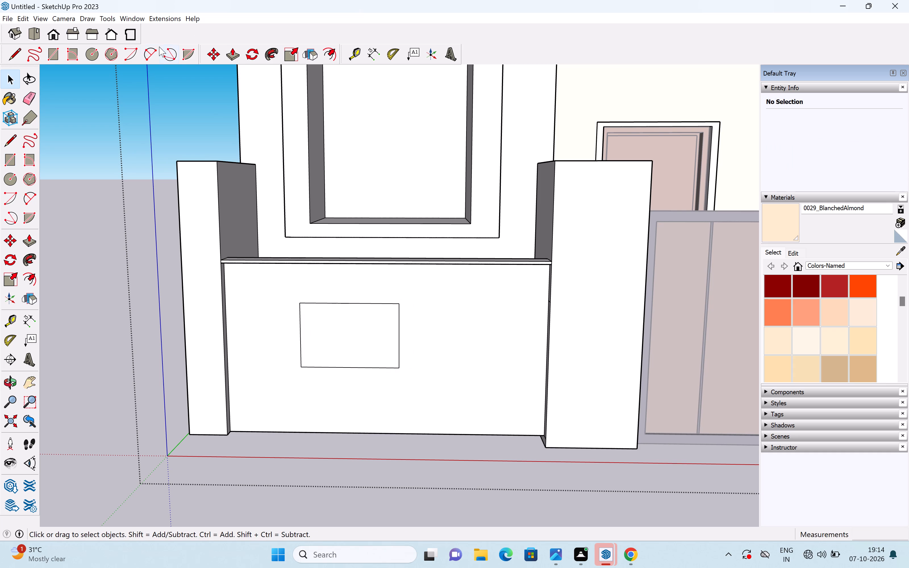
pyautogui.click(330, 53)
pyautogui.click(347, 319)
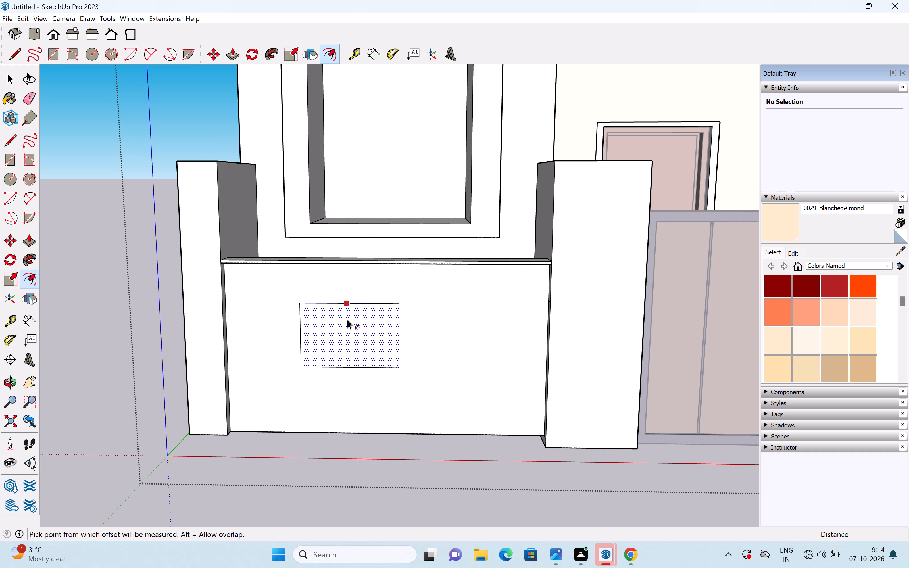
pyautogui.click(342, 315)
pyautogui.press('space')
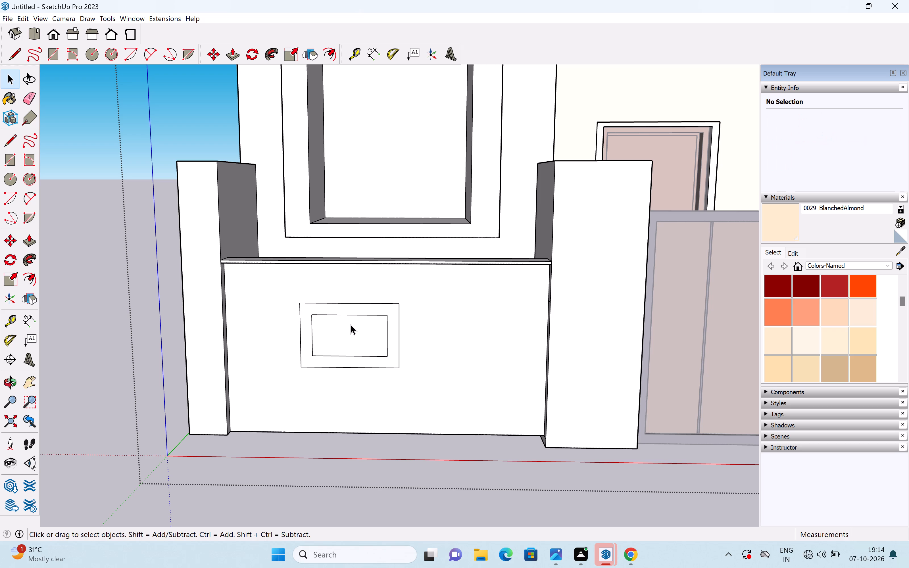
# Push the inner rectangle about 3 3/4" through the boundary wall to cut an opening.
pyautogui.press('p')
pyautogui.moveTo(356, 329); pyautogui.dragTo(360, 327)
# Push/pull the wall opening's inner faces outward to slim its frame: left about 1 9/16", right 15/16", top 1", and bottom slightly.
pyautogui.scroll(5, 337, 341)
pyautogui.moveTo(333, 337); pyautogui.dragTo(282, 352, button='middle')
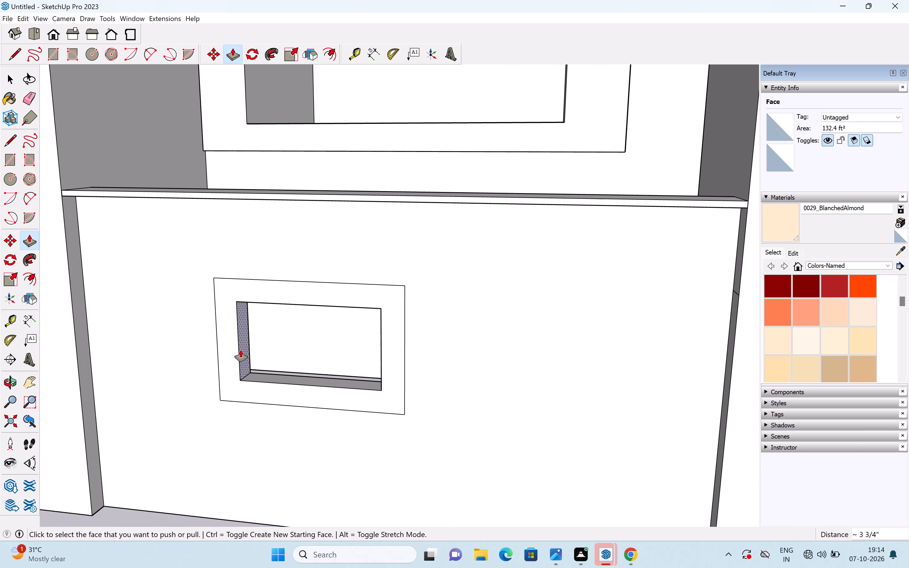
pyautogui.moveTo(243, 348); pyautogui.dragTo(232, 347)
pyautogui.moveTo(318, 348); pyautogui.dragTo(483, 326, button='middle')
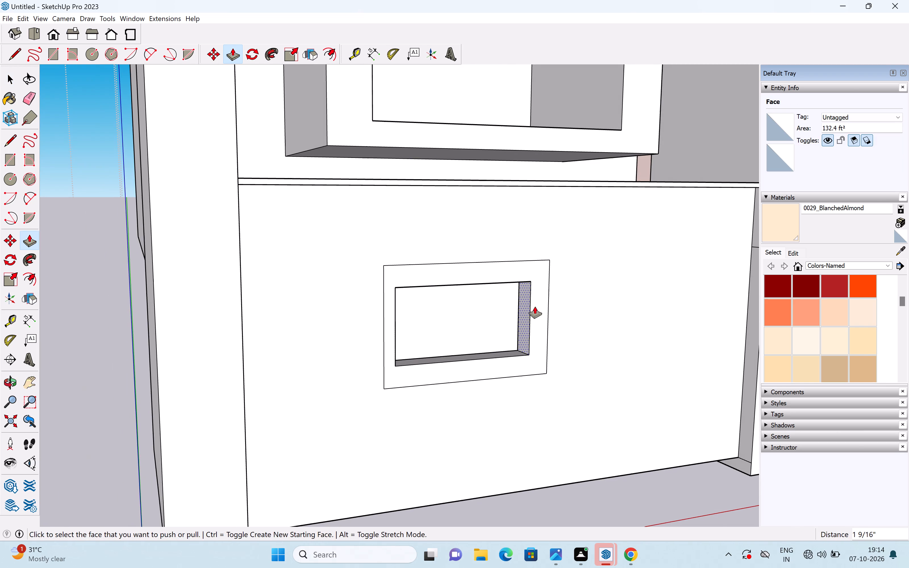
pyautogui.moveTo(522, 310); pyautogui.dragTo(527, 310)
pyautogui.scroll(1, 491, 293)
pyautogui.moveTo(490, 288); pyautogui.dragTo(467, 204, button='middle')
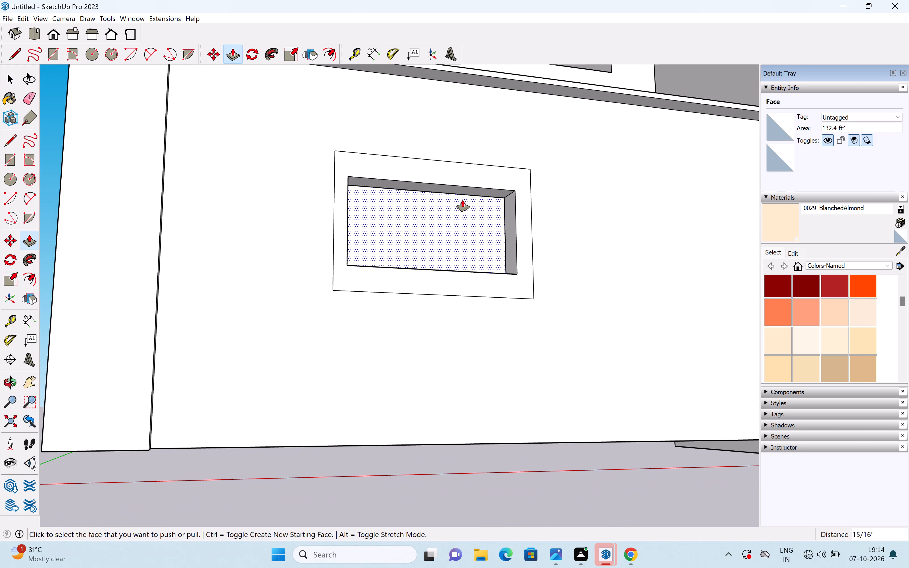
pyautogui.moveTo(460, 191); pyautogui.dragTo(459, 185)
pyautogui.moveTo(459, 226); pyautogui.dragTo(414, 316, button='middle')
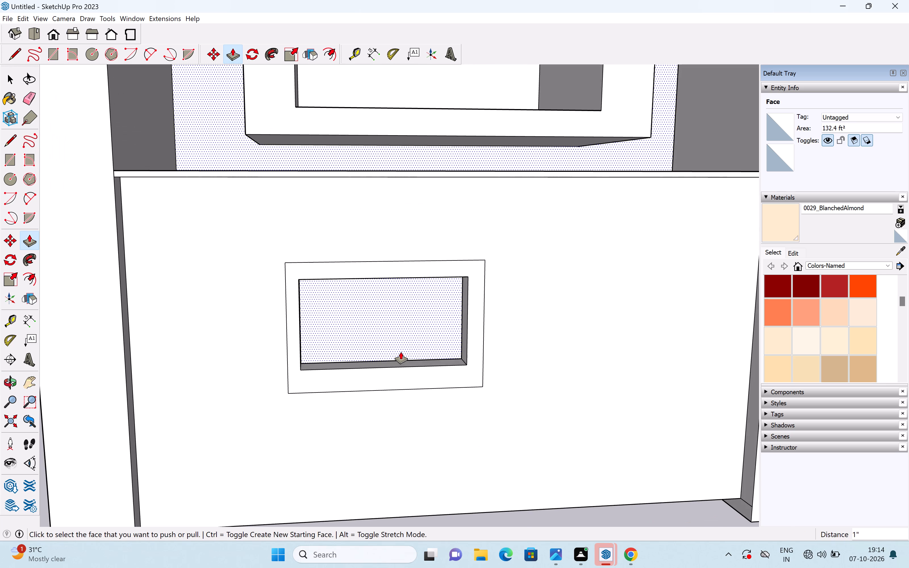
pyautogui.moveTo(393, 363); pyautogui.dragTo(392, 367)
pyautogui.press('space')
# Paint the frame around the boundary wall opening with the 0136_Charcoal colour from Colors-Named.
pyautogui.scroll(-6, 397, 365)
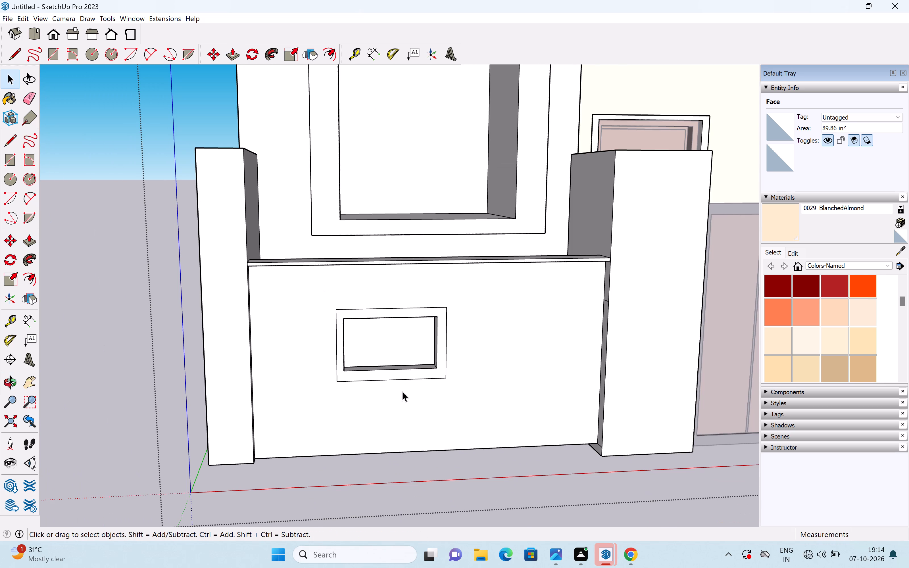
pyautogui.click(431, 476)
pyautogui.scroll(-4, 805, 351)
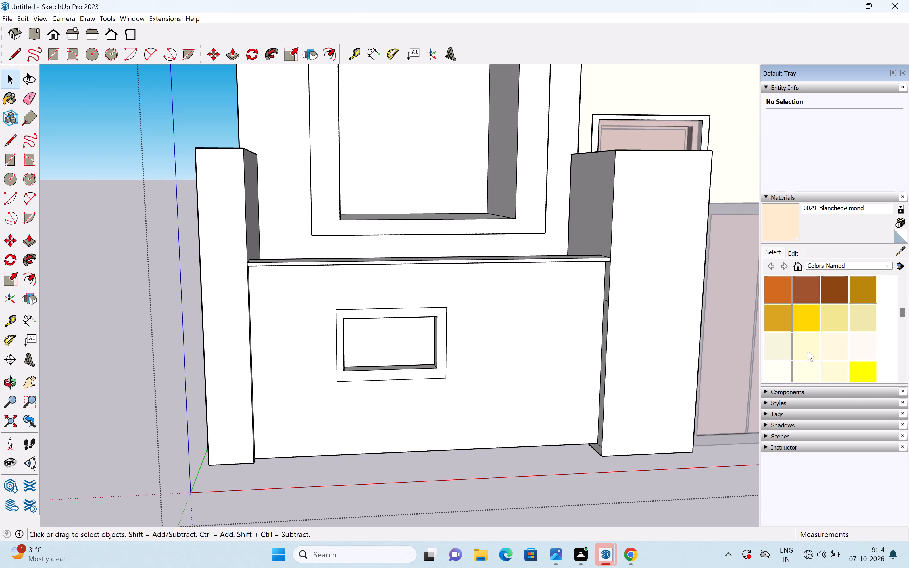
pyautogui.tripleClick(400, 357)
pyautogui.doubleClick(411, 321)
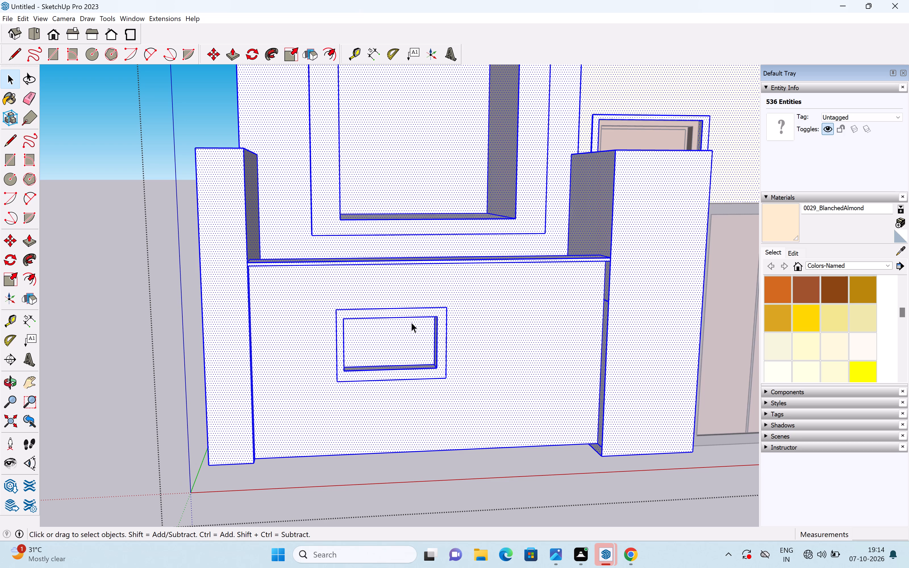
pyautogui.click(407, 312)
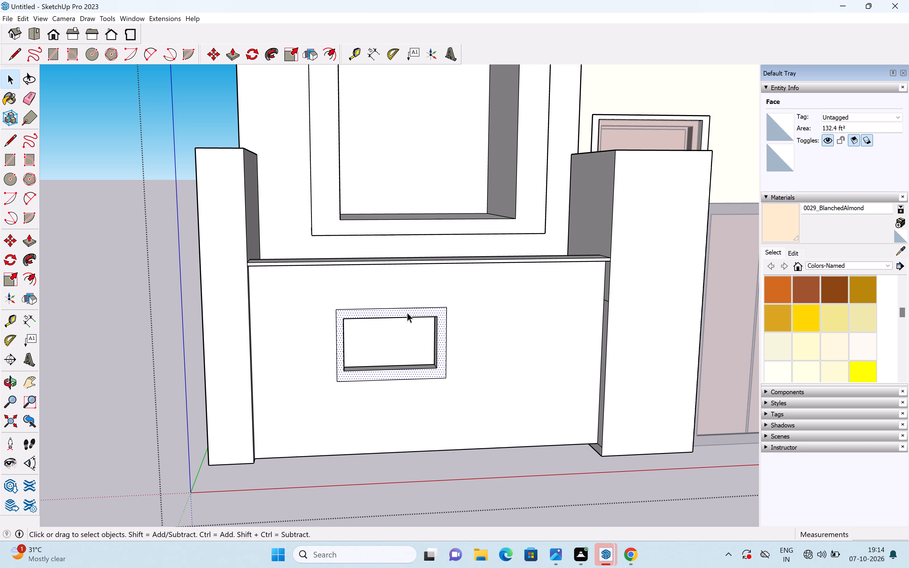
pyautogui.scroll(-6, 803, 343)
pyautogui.scroll(-17, 810, 339)
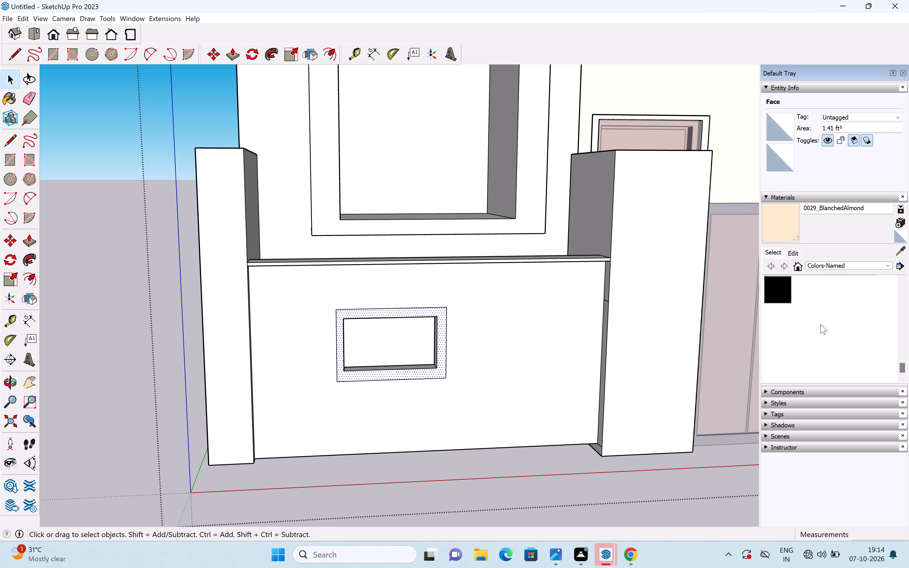
pyautogui.scroll(2, 814, 315)
pyautogui.click(858, 329)
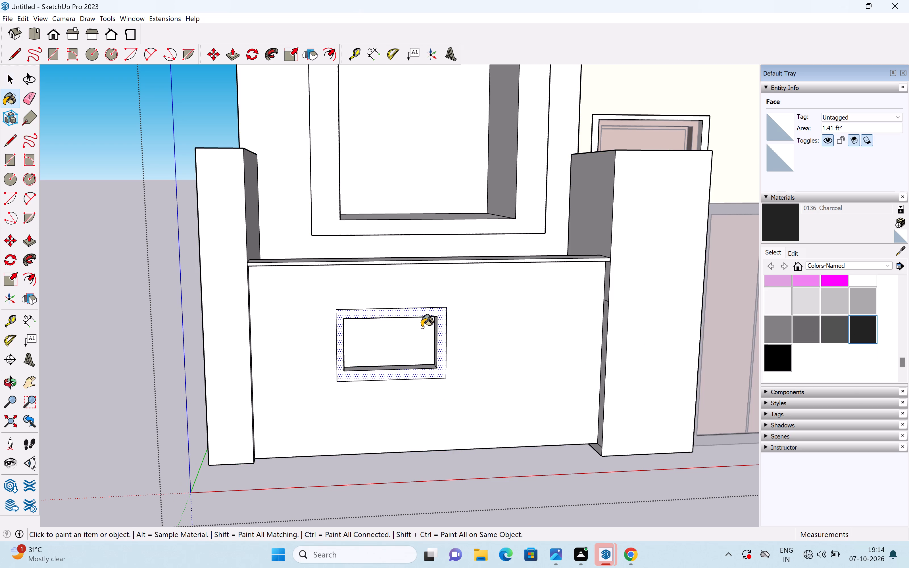
pyautogui.click(418, 312)
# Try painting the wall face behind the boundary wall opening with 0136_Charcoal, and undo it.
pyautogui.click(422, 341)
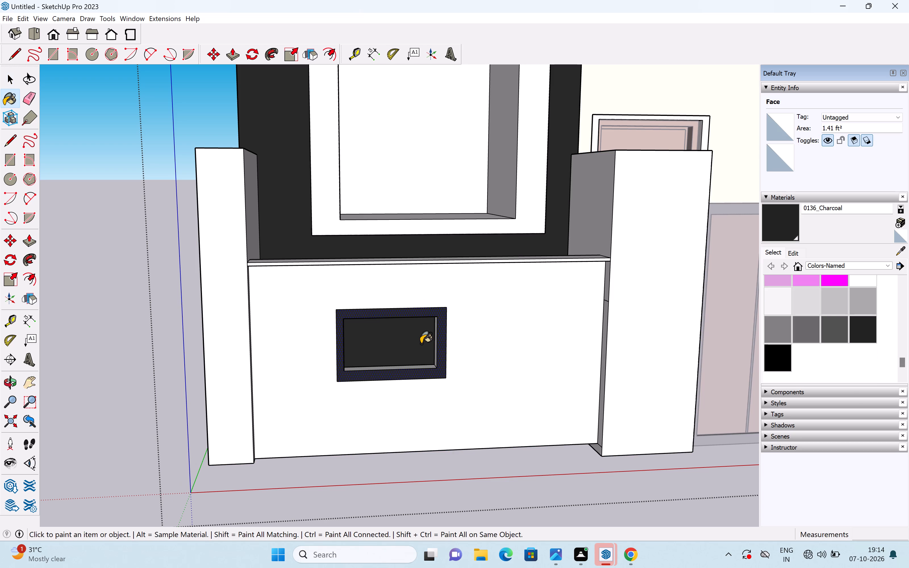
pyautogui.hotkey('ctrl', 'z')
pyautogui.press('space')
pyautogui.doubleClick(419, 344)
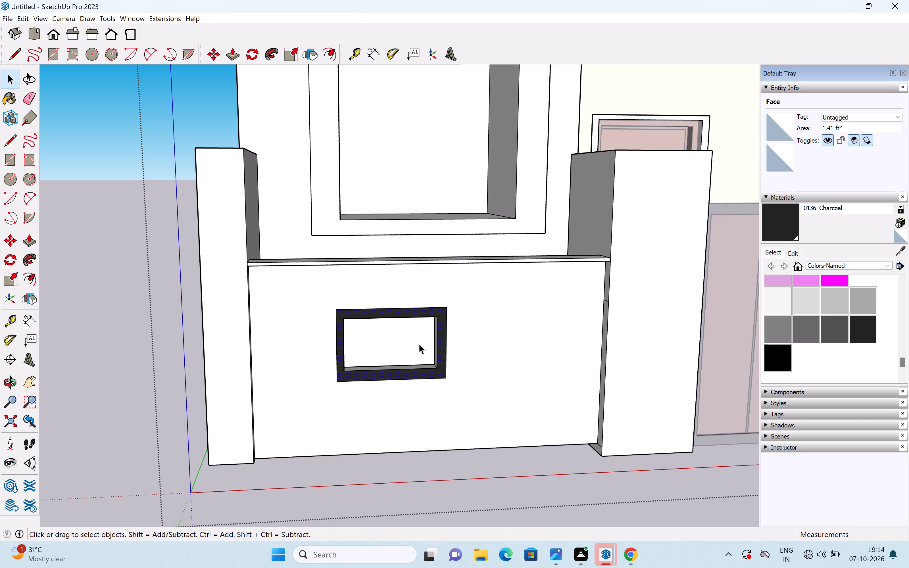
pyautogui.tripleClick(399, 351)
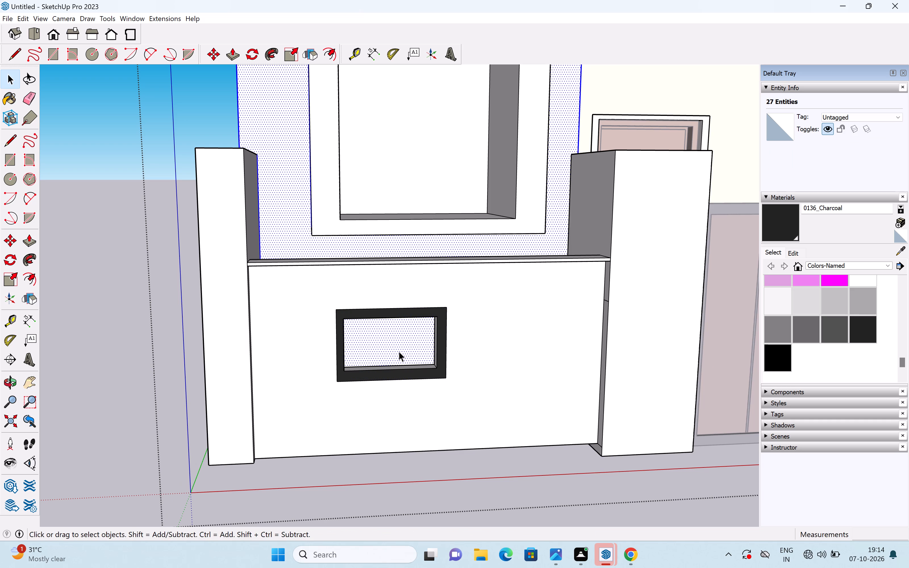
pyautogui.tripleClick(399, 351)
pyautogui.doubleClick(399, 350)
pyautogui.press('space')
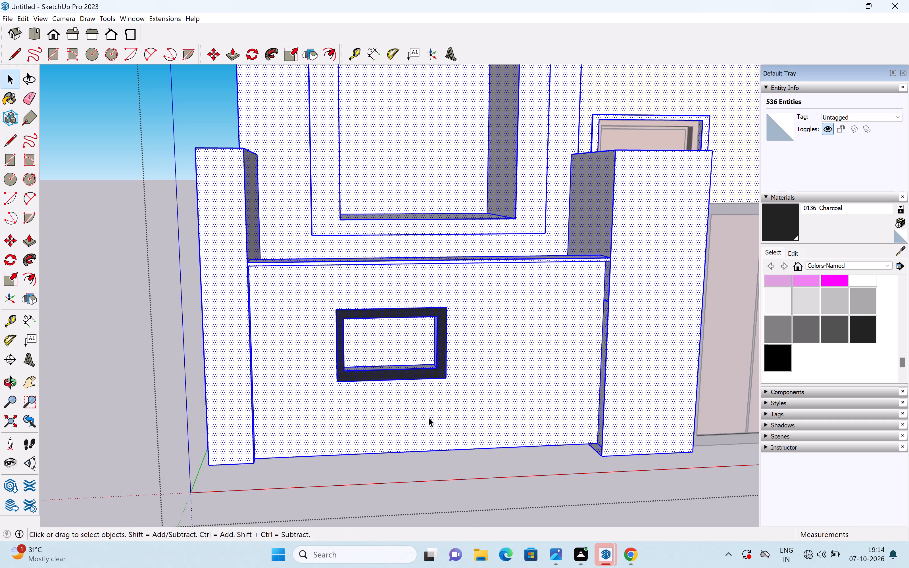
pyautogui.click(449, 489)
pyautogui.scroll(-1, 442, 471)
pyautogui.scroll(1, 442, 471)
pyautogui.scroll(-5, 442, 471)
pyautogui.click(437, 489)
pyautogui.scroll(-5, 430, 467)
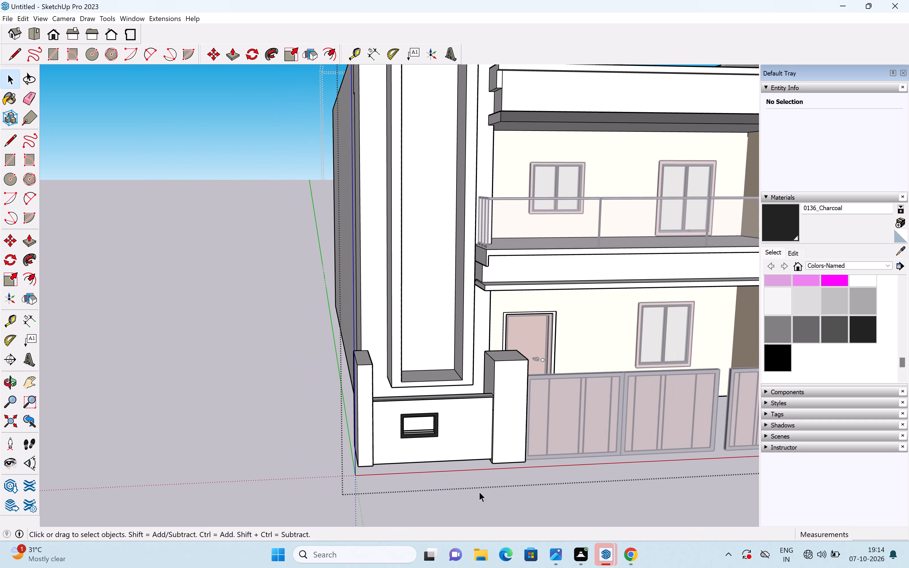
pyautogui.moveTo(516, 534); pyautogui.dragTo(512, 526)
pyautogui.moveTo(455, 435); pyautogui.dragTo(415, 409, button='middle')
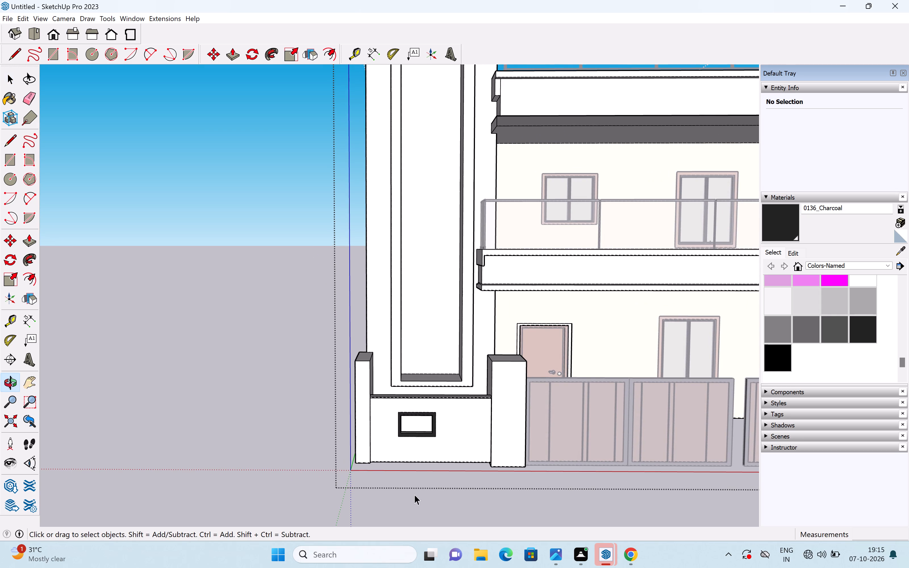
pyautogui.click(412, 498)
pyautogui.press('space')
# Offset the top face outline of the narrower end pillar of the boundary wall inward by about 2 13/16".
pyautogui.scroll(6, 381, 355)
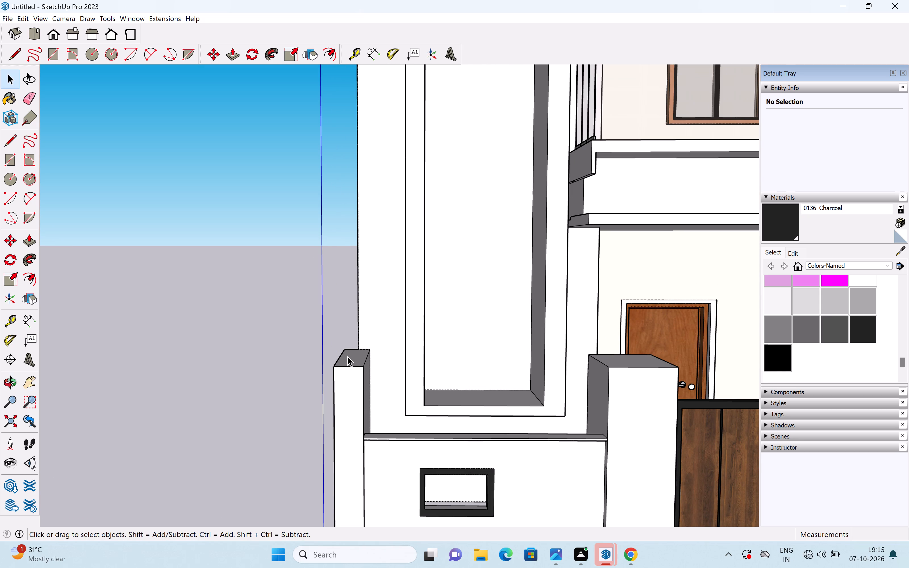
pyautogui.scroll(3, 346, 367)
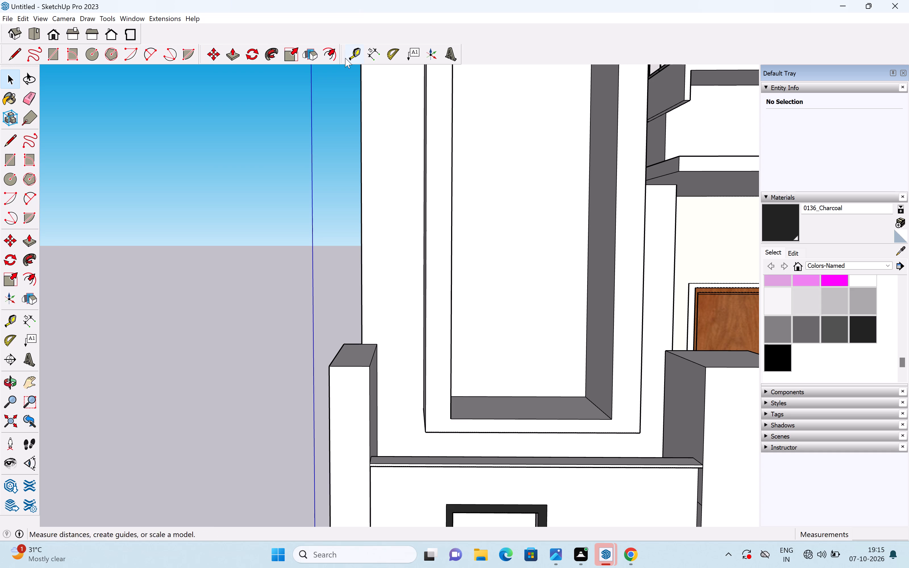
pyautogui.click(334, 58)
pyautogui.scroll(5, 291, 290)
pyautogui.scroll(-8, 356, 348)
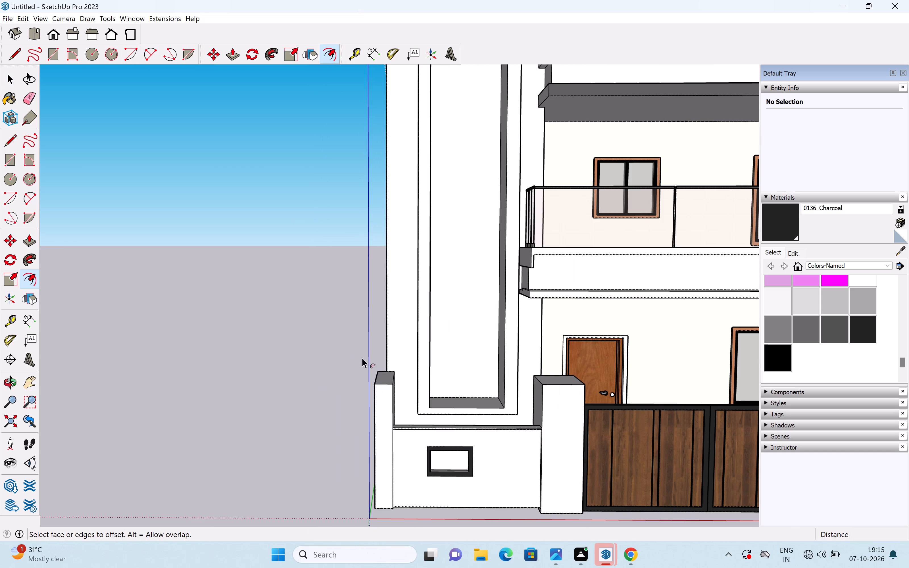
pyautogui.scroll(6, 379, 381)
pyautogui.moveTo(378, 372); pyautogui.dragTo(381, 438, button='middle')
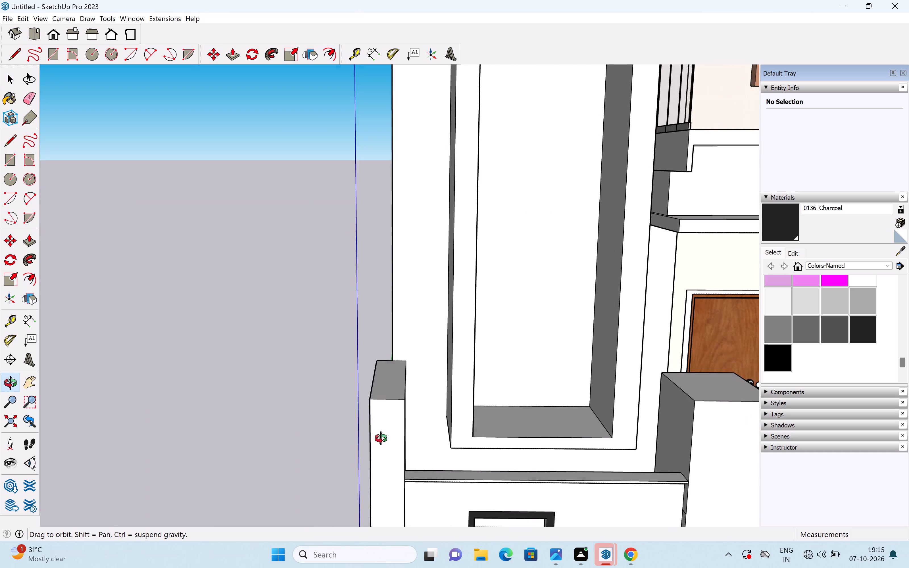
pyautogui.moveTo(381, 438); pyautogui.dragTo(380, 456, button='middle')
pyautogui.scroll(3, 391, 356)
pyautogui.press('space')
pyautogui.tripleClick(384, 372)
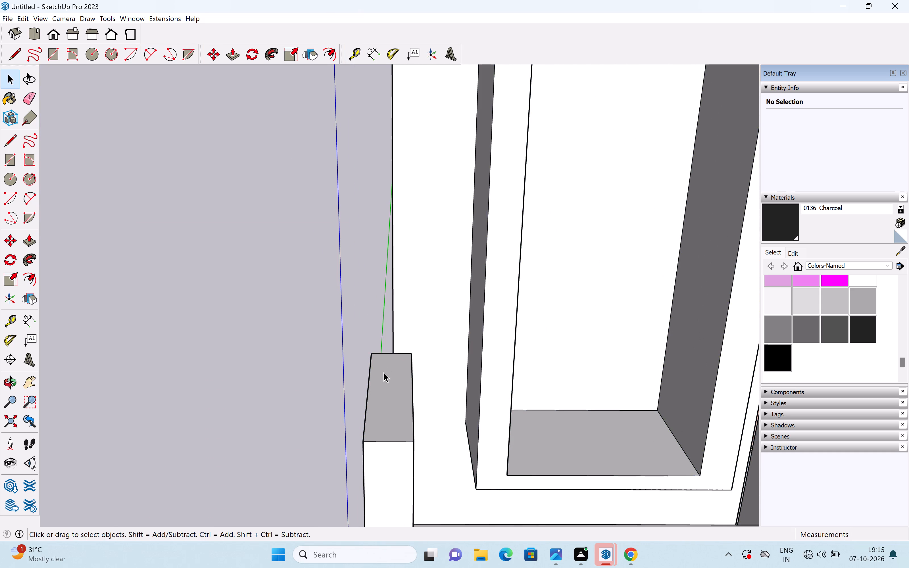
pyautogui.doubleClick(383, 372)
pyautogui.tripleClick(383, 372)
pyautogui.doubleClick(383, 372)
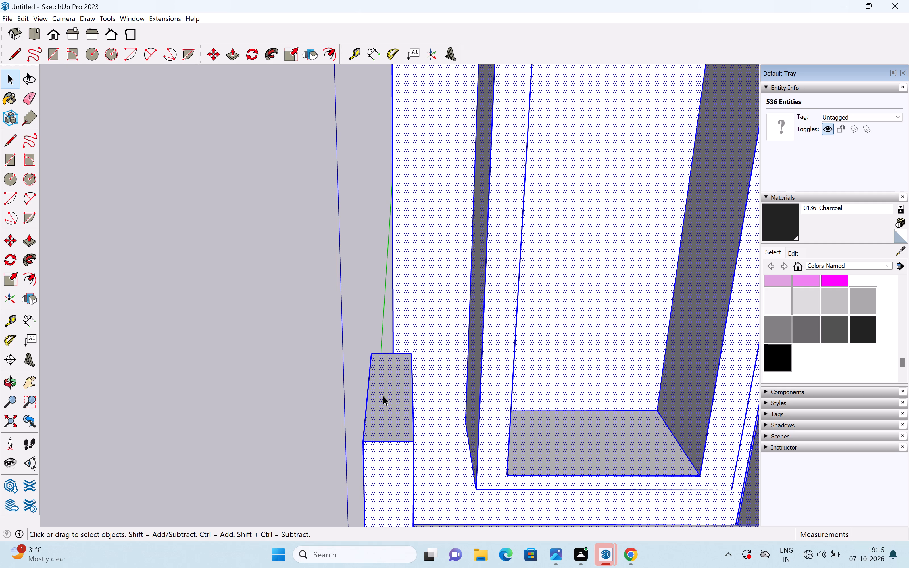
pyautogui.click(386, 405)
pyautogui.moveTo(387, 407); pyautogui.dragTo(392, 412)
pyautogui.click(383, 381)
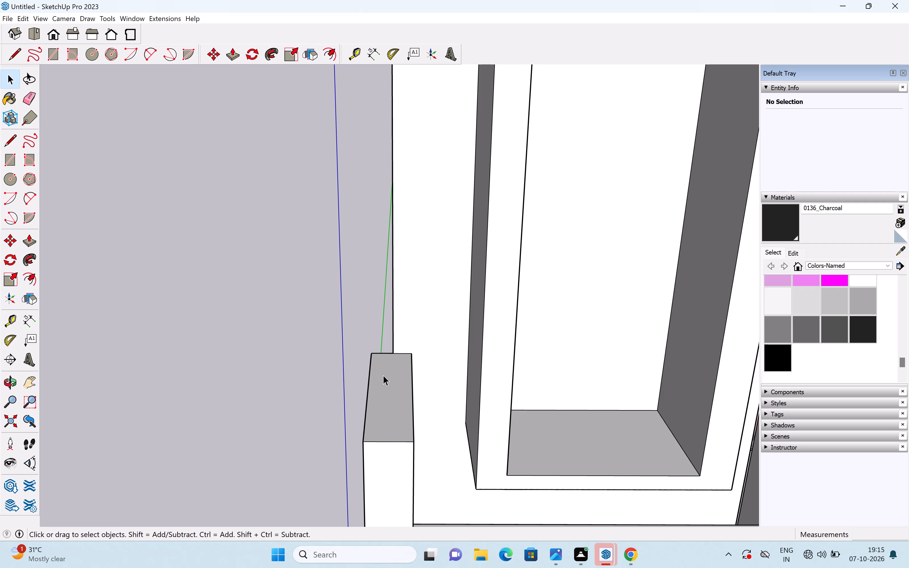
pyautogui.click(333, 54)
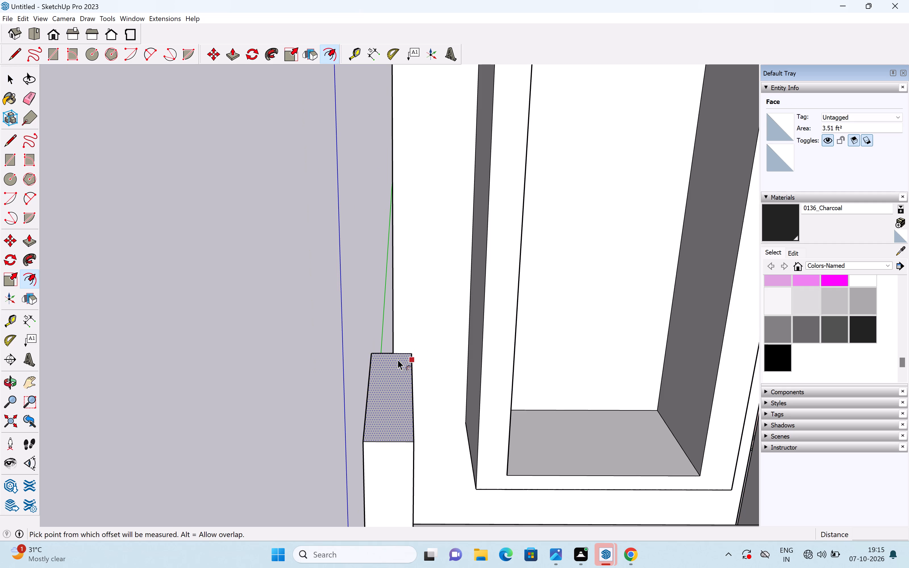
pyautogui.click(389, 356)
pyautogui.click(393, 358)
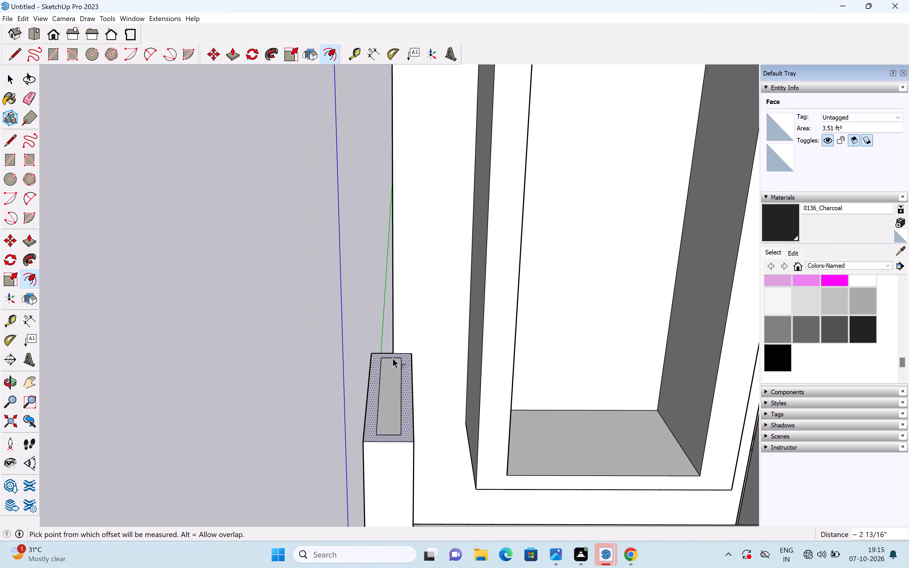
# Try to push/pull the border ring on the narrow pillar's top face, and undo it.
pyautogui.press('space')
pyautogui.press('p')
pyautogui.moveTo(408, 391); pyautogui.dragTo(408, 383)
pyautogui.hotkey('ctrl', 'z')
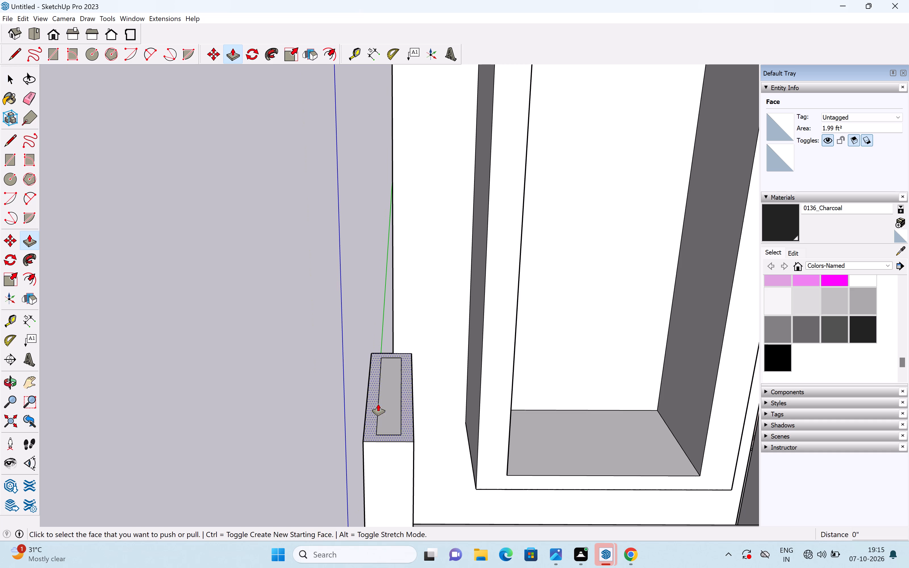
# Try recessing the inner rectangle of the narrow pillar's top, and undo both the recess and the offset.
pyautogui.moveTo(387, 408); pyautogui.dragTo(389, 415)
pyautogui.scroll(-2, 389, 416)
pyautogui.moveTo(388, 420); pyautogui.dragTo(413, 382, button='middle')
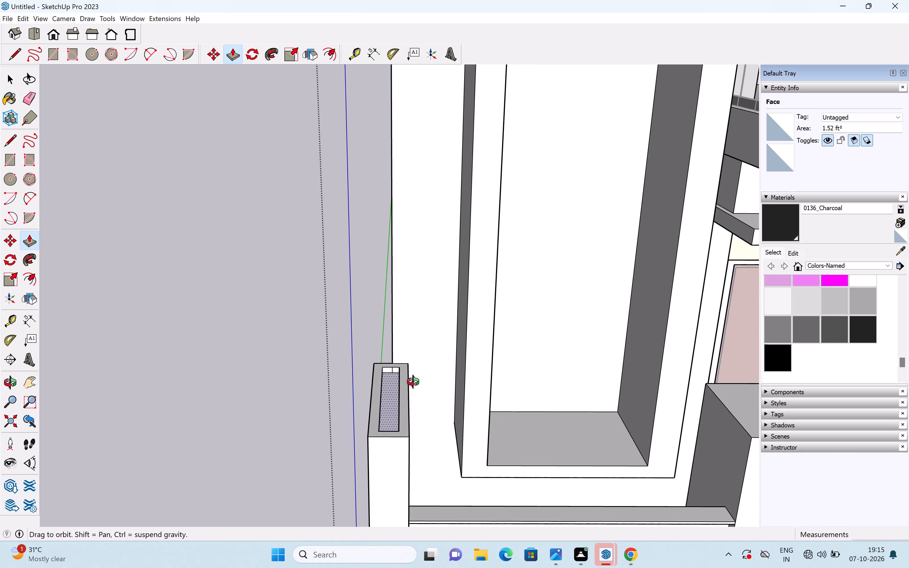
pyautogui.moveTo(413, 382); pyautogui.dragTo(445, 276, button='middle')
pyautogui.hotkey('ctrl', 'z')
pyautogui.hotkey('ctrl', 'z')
# Draw two front-to-back lines about 3' 9 1/2" long on the narrow pillar's top face, one near each long edge.
pyautogui.moveTo(408, 326); pyautogui.dragTo(395, 346, button='middle')
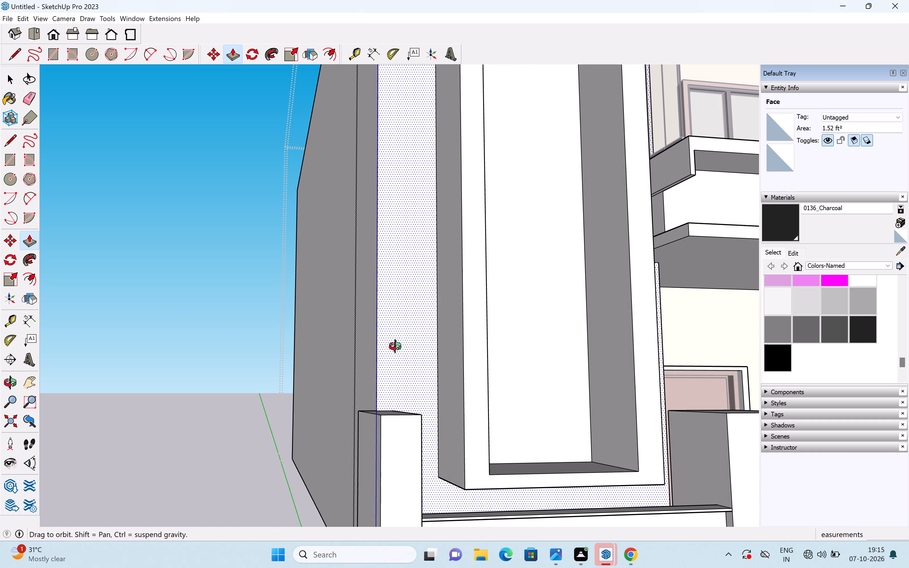
pyautogui.moveTo(395, 346); pyautogui.dragTo(352, 406, button='middle')
pyautogui.press('space')
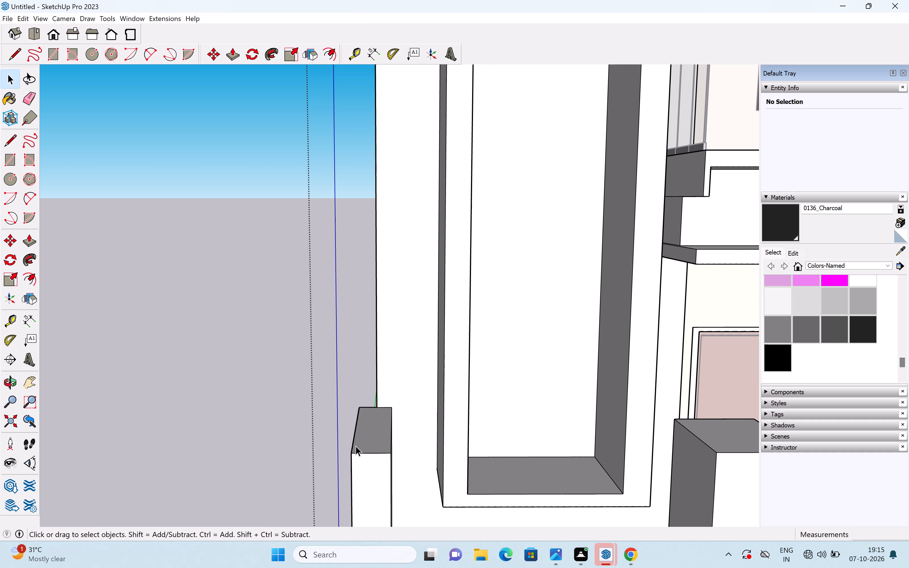
pyautogui.scroll(2, 356, 446)
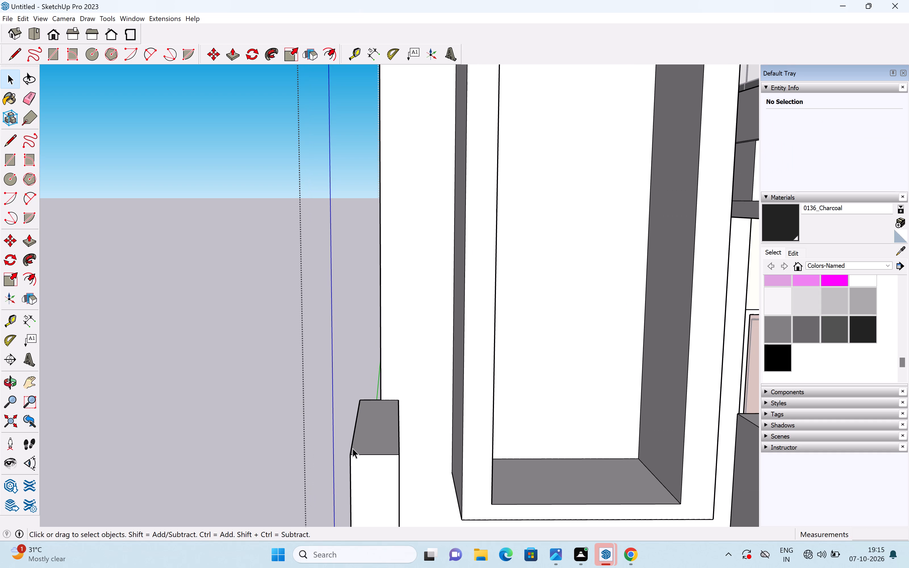
pyautogui.press('l')
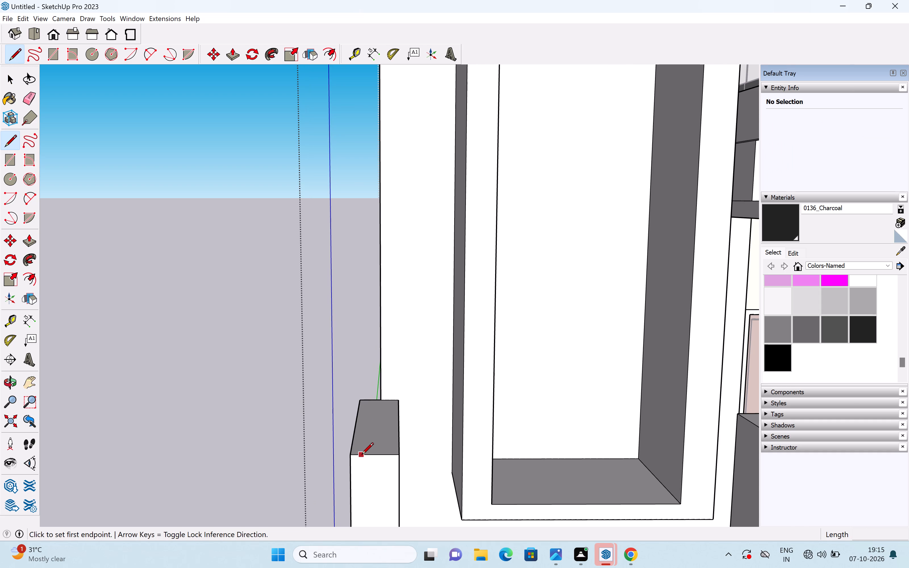
pyautogui.click(358, 455)
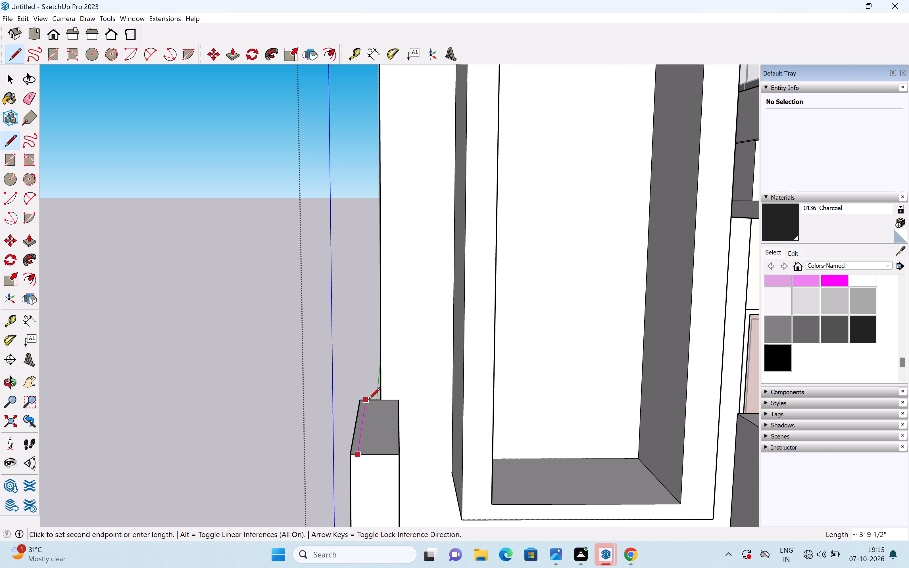
pyautogui.click(368, 400)
pyautogui.press('space')
pyautogui.press('l')
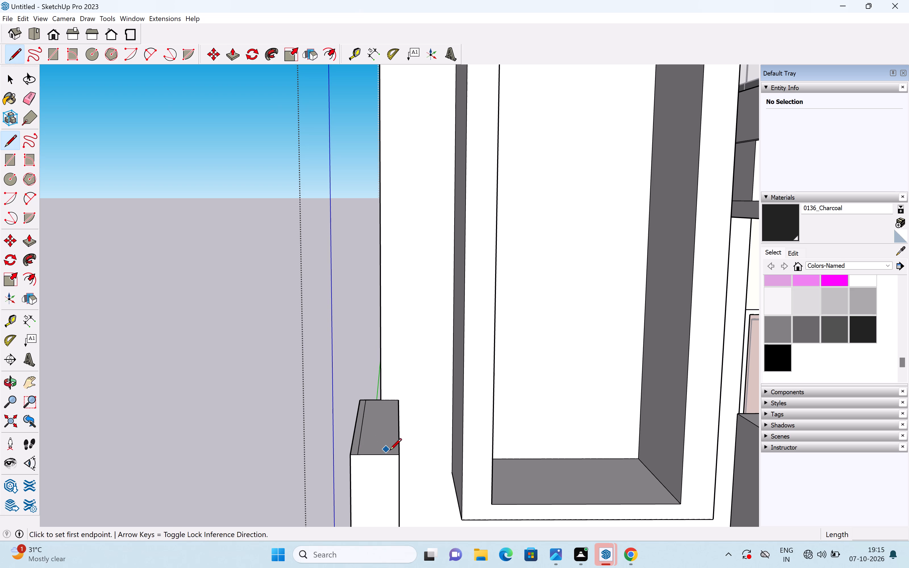
pyautogui.click(391, 456)
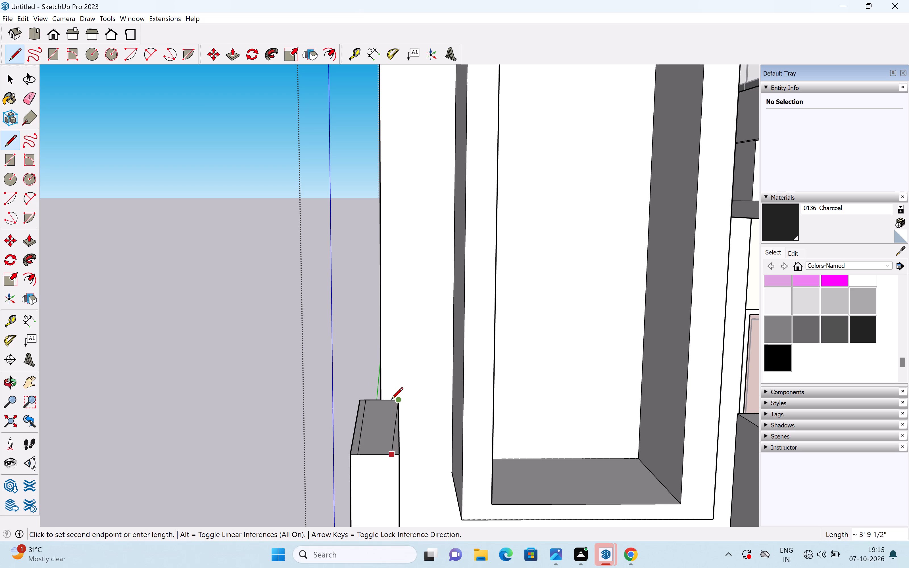
pyautogui.click(389, 401)
pyautogui.press('space')
# Push/pull the two narrow strips along the long edges of the narrow pillar's top upward to form raised ribs.
pyautogui.press('p')
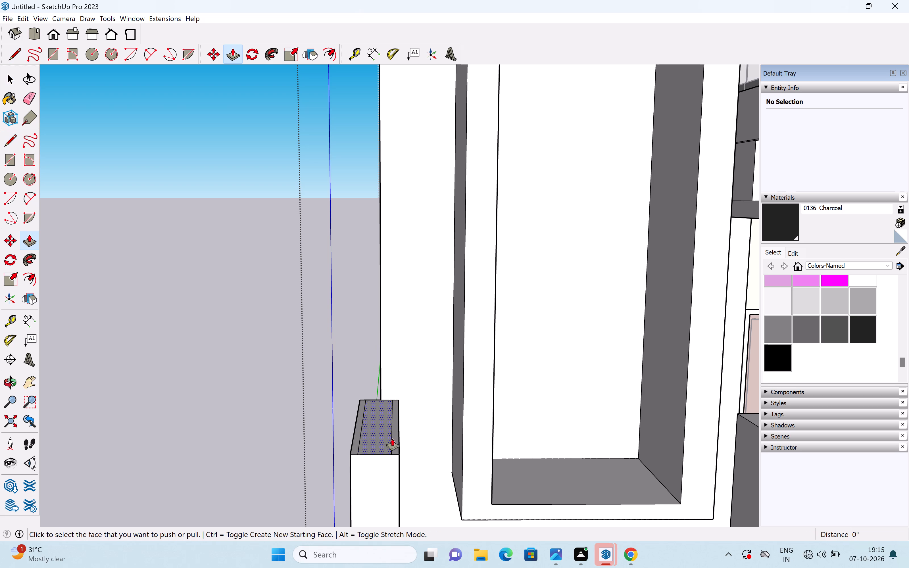
pyautogui.moveTo(394, 442); pyautogui.dragTo(395, 438)
pyautogui.moveTo(356, 444); pyautogui.dragTo(356, 443)
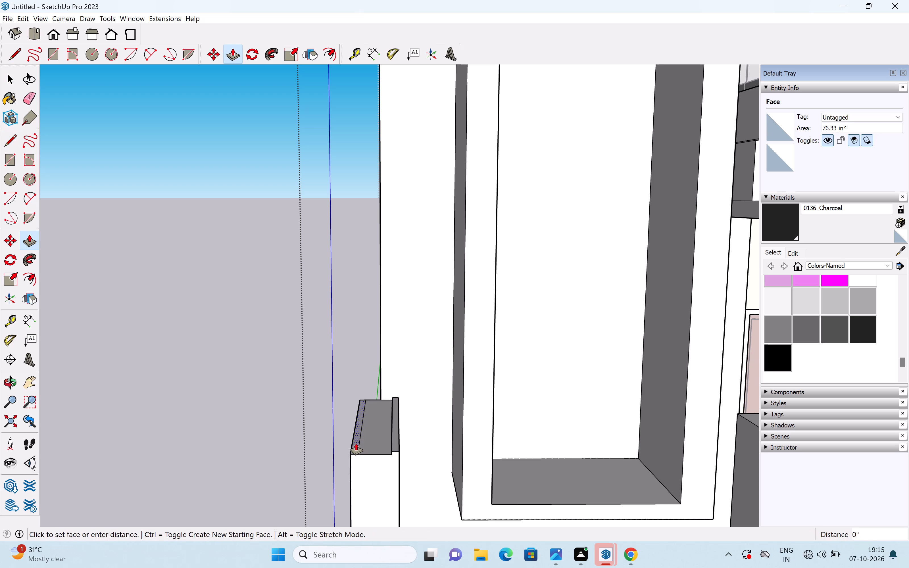
pyautogui.moveTo(356, 443); pyautogui.dragTo(358, 439)
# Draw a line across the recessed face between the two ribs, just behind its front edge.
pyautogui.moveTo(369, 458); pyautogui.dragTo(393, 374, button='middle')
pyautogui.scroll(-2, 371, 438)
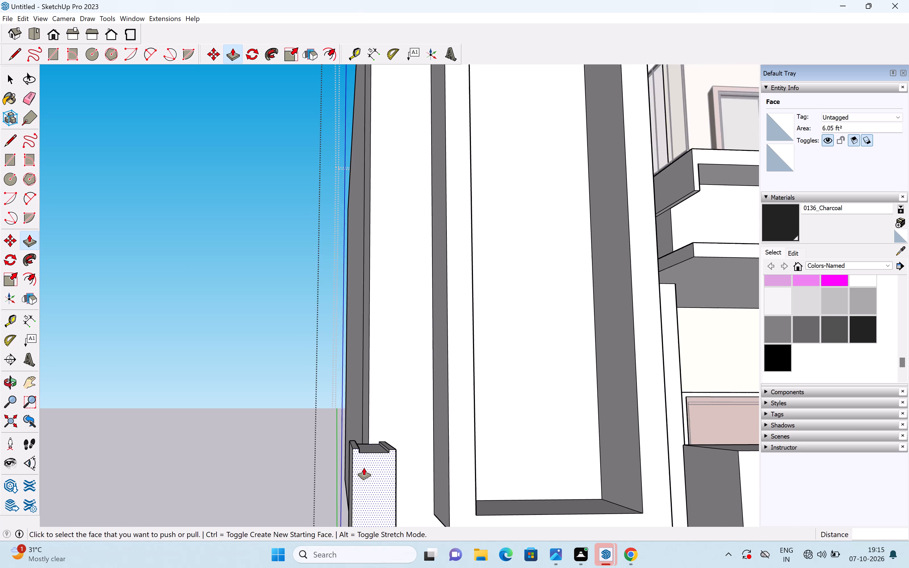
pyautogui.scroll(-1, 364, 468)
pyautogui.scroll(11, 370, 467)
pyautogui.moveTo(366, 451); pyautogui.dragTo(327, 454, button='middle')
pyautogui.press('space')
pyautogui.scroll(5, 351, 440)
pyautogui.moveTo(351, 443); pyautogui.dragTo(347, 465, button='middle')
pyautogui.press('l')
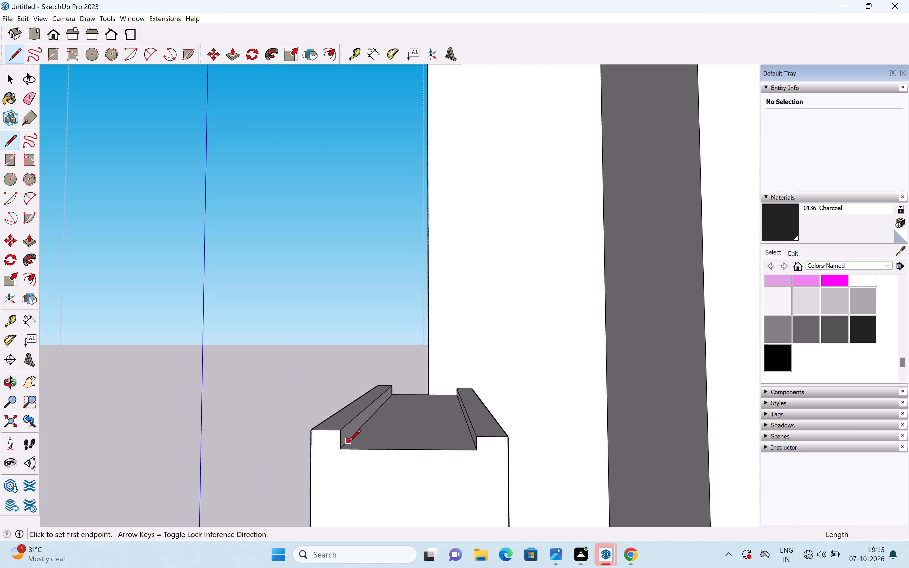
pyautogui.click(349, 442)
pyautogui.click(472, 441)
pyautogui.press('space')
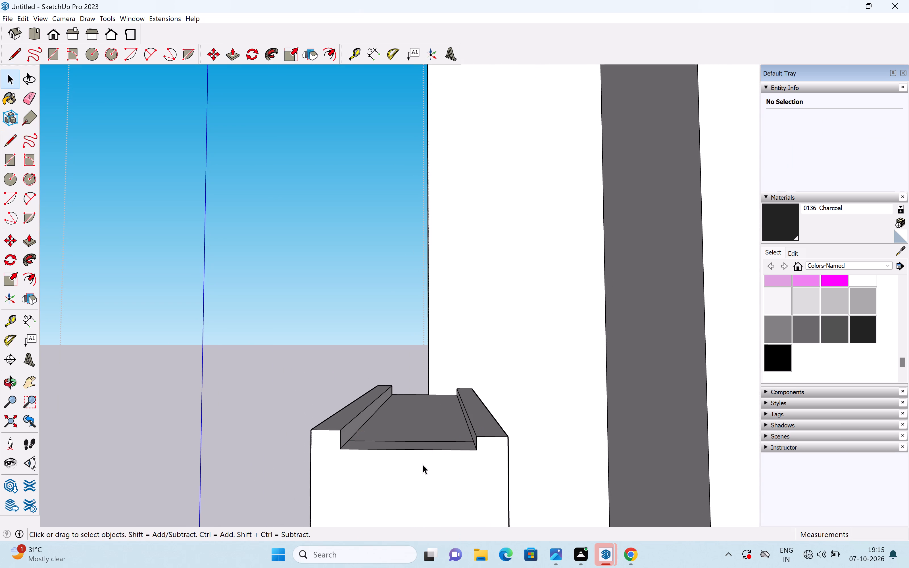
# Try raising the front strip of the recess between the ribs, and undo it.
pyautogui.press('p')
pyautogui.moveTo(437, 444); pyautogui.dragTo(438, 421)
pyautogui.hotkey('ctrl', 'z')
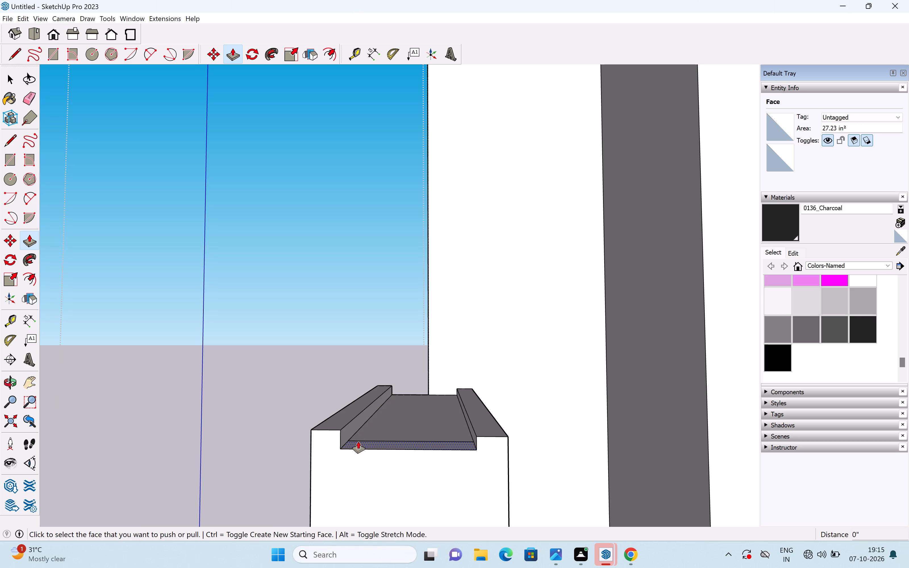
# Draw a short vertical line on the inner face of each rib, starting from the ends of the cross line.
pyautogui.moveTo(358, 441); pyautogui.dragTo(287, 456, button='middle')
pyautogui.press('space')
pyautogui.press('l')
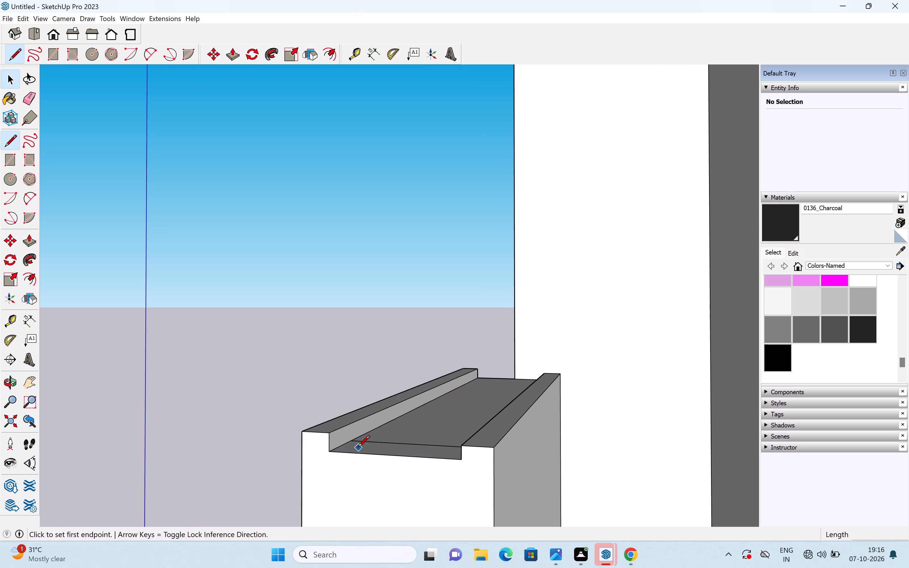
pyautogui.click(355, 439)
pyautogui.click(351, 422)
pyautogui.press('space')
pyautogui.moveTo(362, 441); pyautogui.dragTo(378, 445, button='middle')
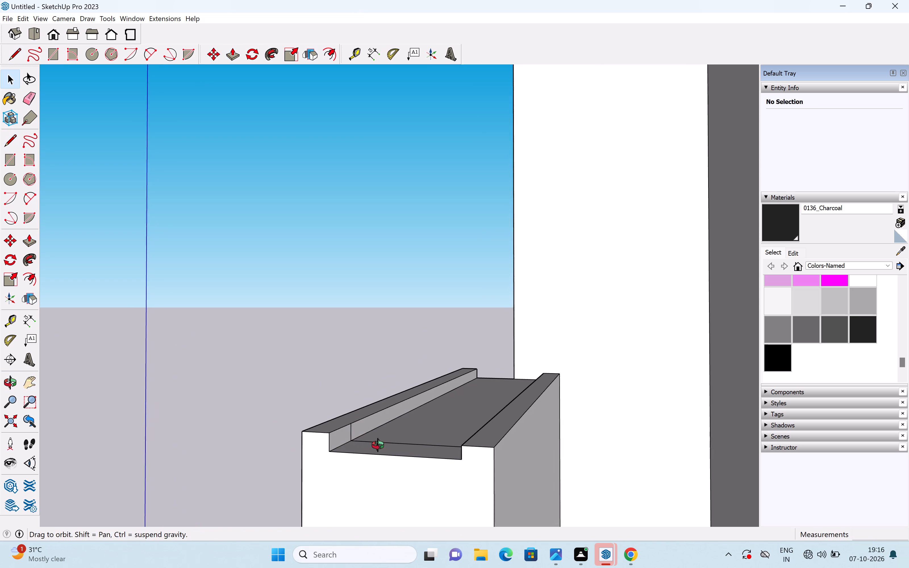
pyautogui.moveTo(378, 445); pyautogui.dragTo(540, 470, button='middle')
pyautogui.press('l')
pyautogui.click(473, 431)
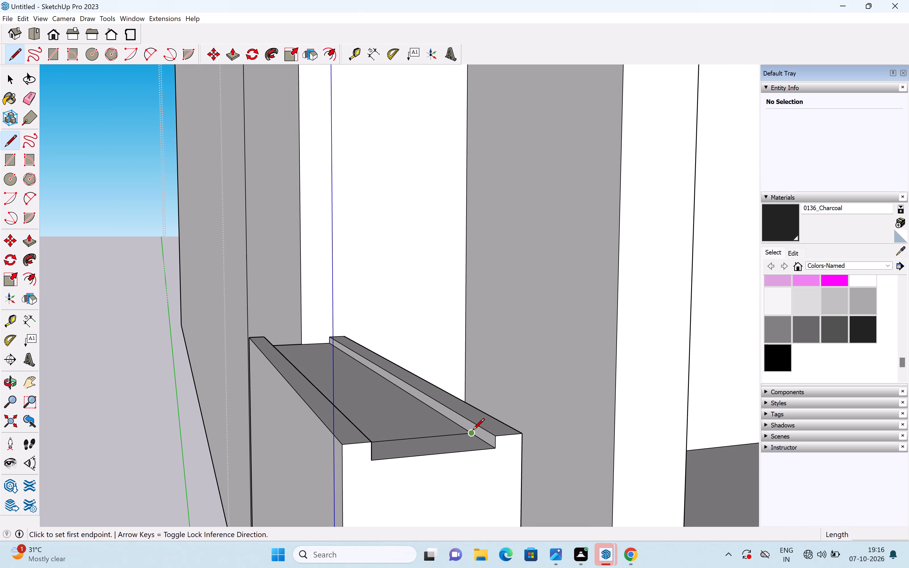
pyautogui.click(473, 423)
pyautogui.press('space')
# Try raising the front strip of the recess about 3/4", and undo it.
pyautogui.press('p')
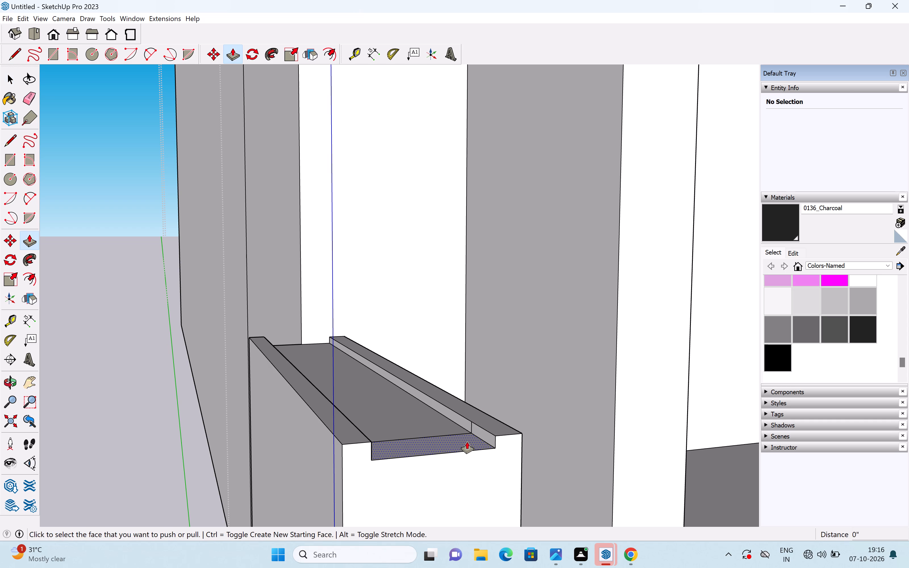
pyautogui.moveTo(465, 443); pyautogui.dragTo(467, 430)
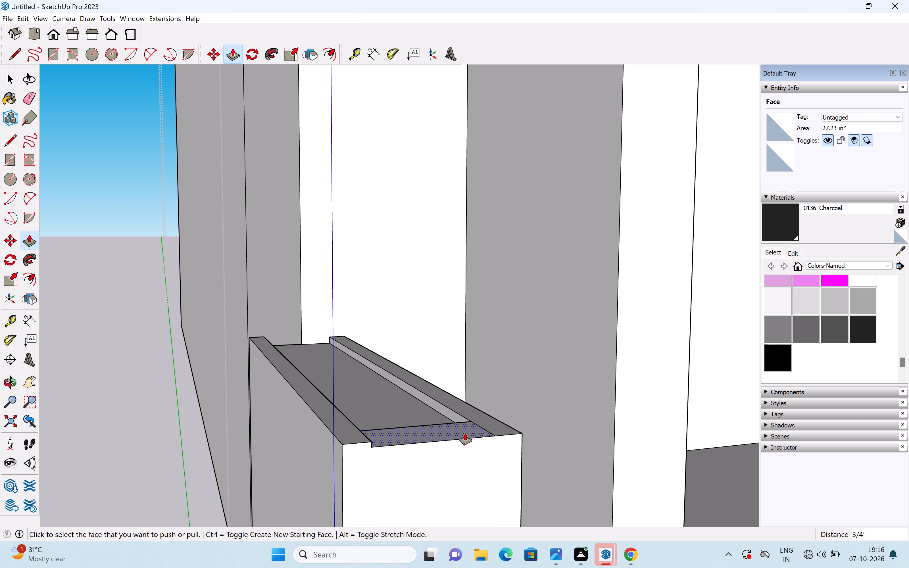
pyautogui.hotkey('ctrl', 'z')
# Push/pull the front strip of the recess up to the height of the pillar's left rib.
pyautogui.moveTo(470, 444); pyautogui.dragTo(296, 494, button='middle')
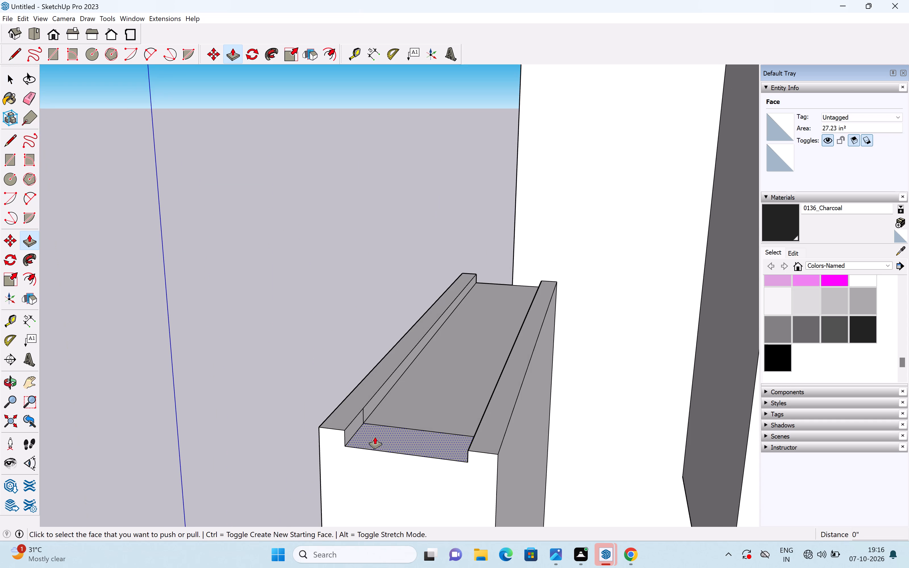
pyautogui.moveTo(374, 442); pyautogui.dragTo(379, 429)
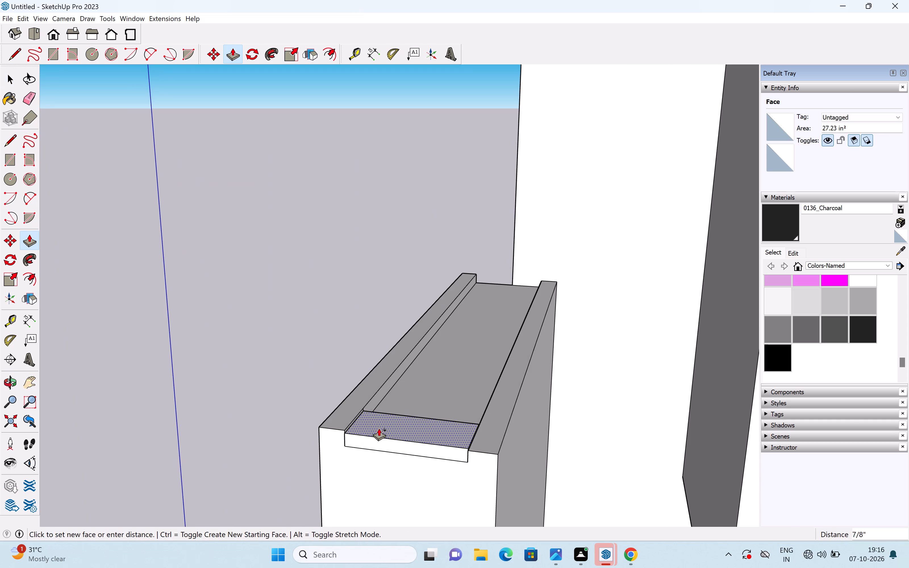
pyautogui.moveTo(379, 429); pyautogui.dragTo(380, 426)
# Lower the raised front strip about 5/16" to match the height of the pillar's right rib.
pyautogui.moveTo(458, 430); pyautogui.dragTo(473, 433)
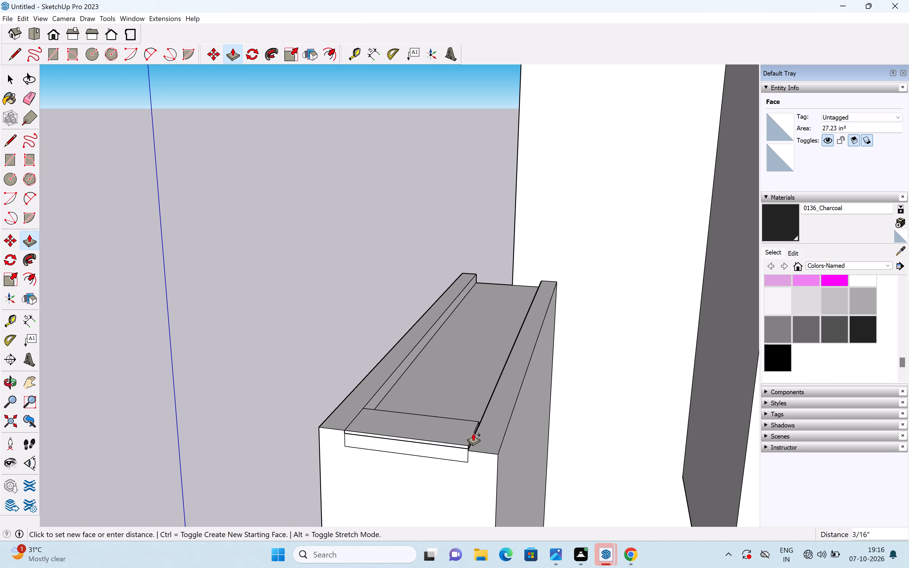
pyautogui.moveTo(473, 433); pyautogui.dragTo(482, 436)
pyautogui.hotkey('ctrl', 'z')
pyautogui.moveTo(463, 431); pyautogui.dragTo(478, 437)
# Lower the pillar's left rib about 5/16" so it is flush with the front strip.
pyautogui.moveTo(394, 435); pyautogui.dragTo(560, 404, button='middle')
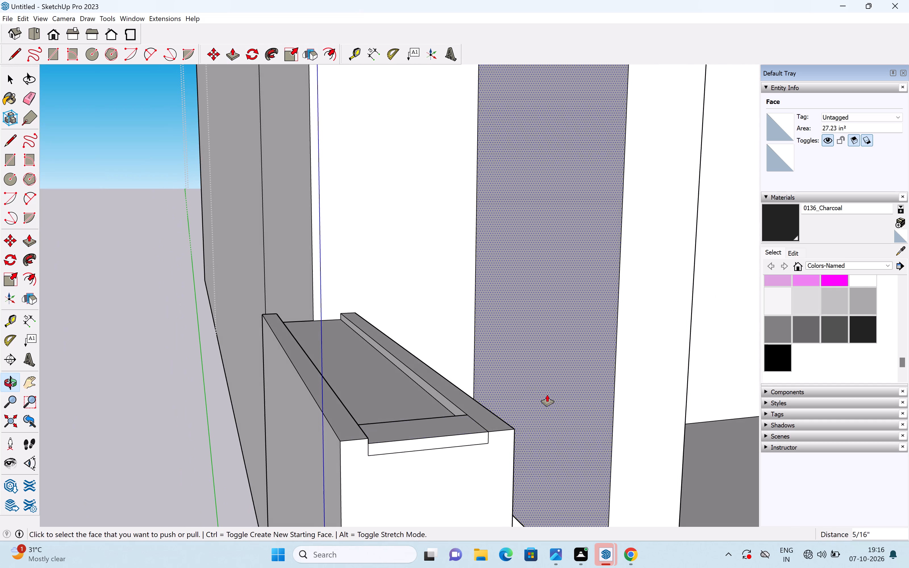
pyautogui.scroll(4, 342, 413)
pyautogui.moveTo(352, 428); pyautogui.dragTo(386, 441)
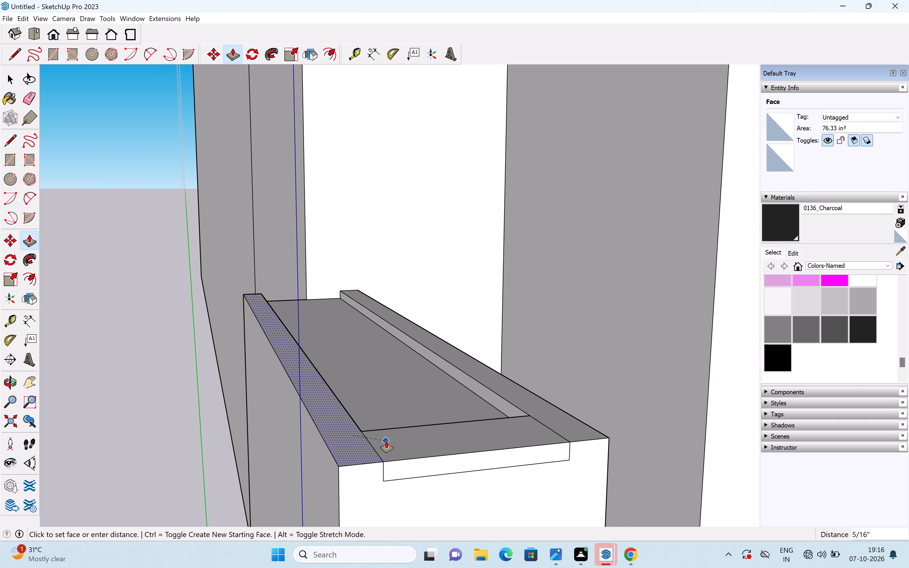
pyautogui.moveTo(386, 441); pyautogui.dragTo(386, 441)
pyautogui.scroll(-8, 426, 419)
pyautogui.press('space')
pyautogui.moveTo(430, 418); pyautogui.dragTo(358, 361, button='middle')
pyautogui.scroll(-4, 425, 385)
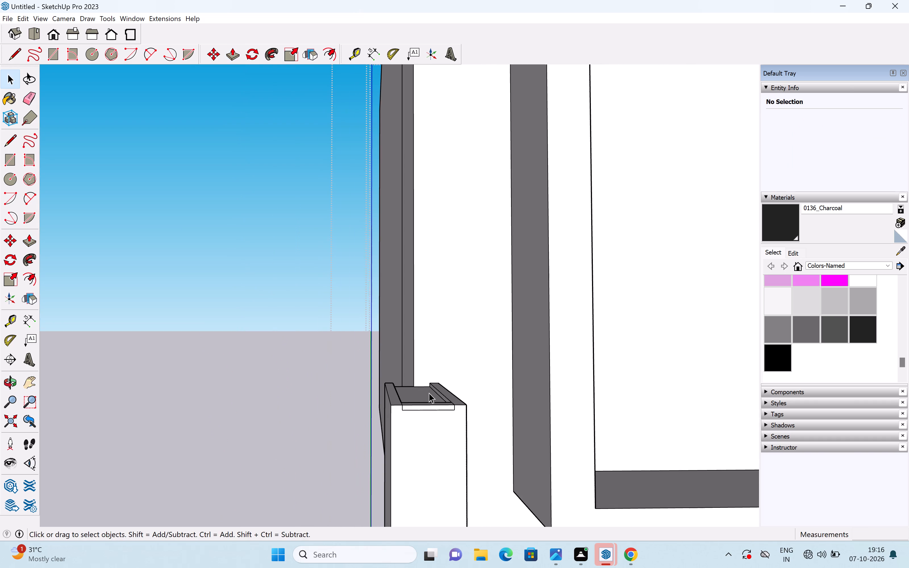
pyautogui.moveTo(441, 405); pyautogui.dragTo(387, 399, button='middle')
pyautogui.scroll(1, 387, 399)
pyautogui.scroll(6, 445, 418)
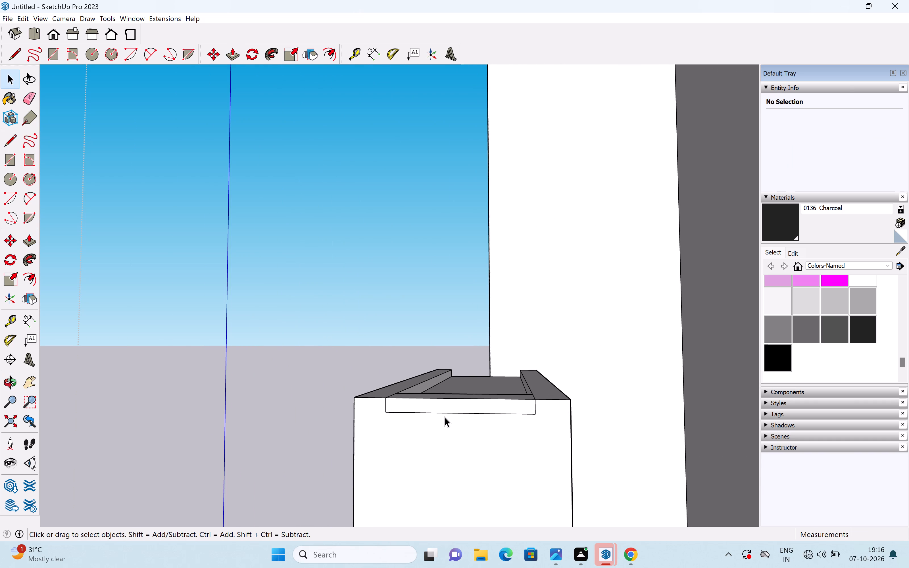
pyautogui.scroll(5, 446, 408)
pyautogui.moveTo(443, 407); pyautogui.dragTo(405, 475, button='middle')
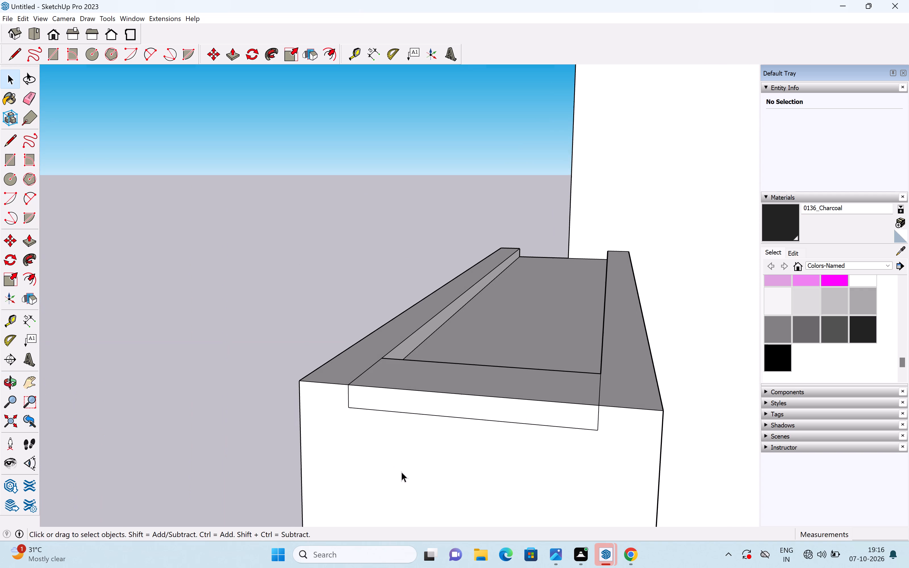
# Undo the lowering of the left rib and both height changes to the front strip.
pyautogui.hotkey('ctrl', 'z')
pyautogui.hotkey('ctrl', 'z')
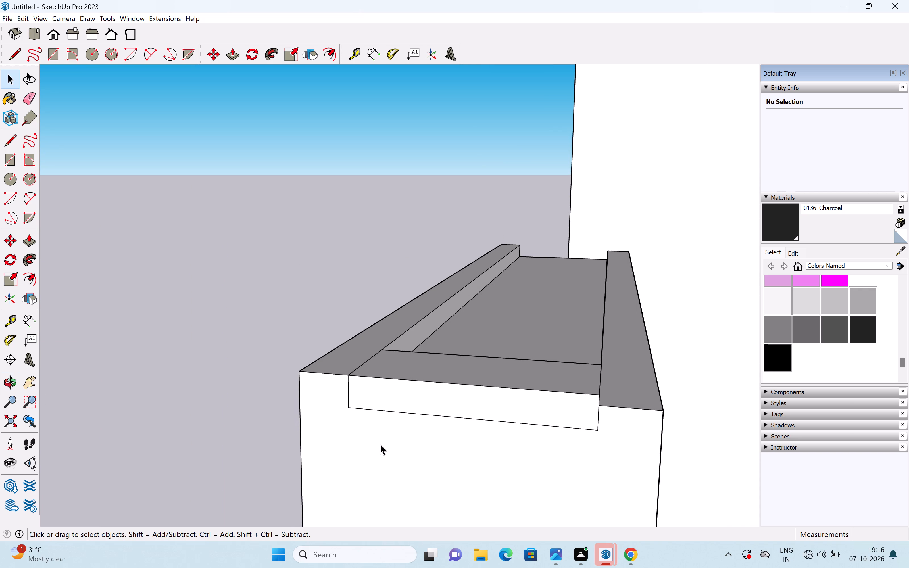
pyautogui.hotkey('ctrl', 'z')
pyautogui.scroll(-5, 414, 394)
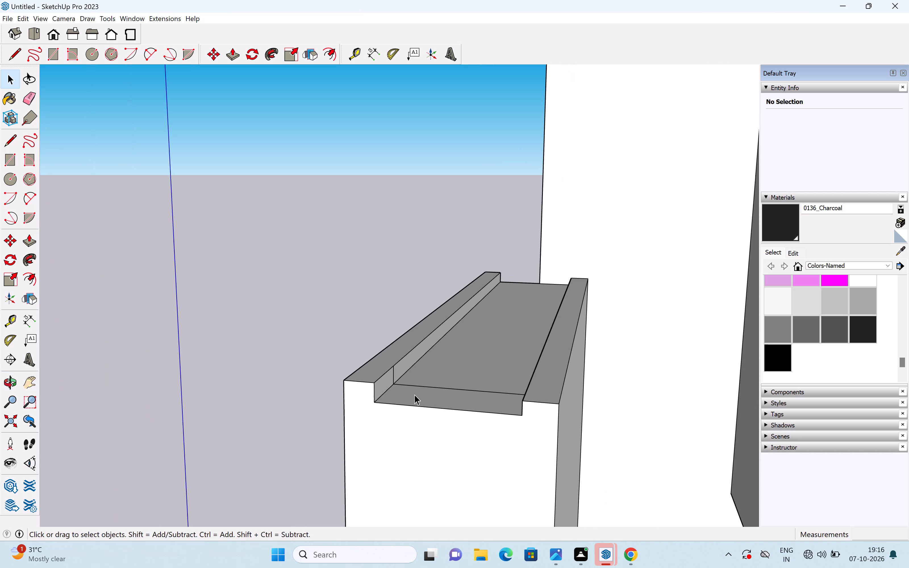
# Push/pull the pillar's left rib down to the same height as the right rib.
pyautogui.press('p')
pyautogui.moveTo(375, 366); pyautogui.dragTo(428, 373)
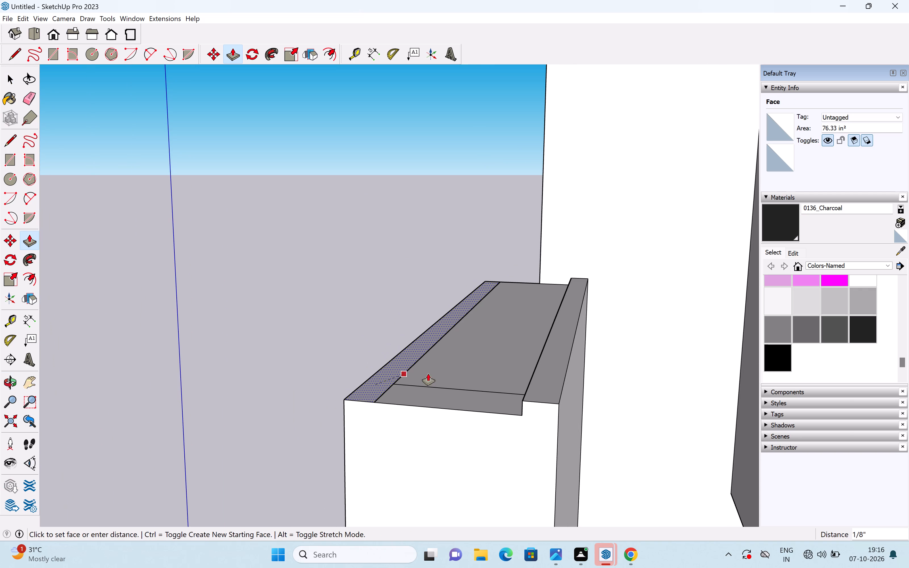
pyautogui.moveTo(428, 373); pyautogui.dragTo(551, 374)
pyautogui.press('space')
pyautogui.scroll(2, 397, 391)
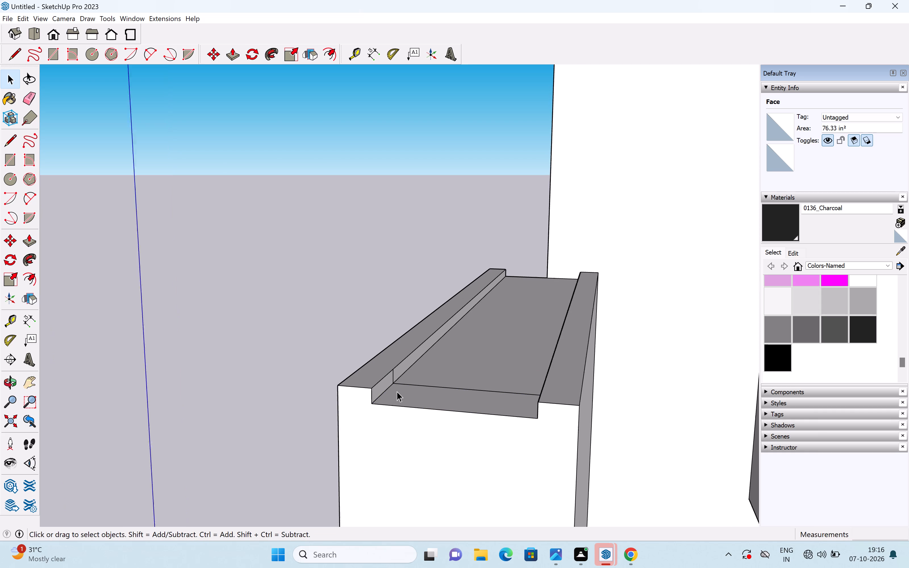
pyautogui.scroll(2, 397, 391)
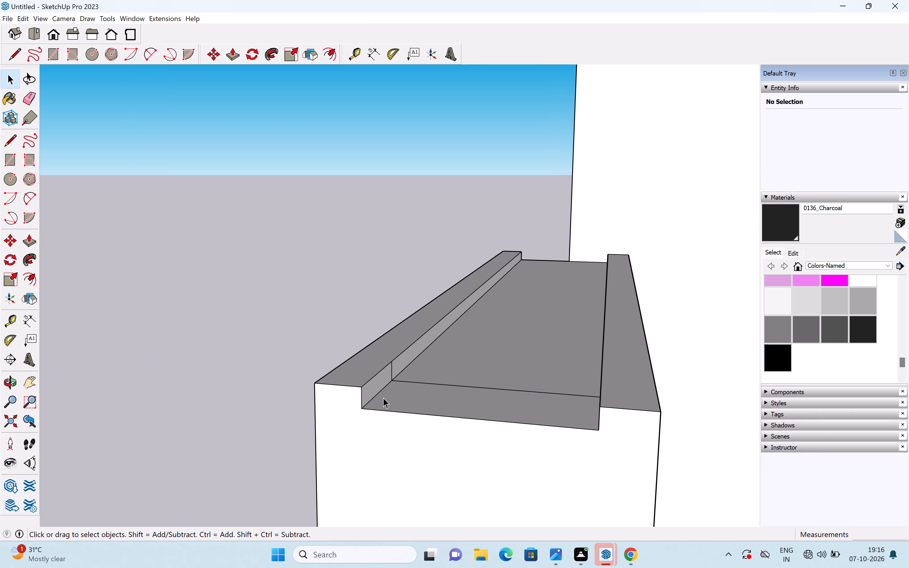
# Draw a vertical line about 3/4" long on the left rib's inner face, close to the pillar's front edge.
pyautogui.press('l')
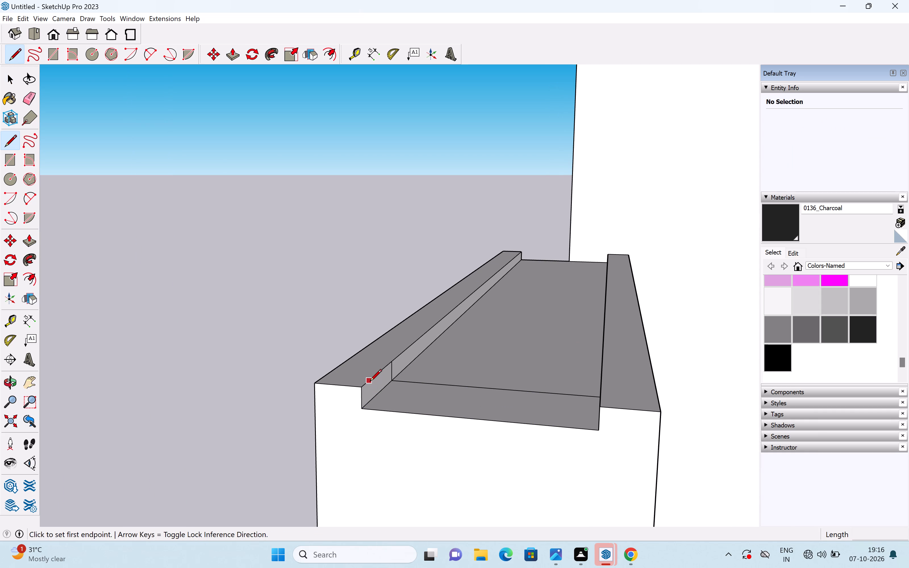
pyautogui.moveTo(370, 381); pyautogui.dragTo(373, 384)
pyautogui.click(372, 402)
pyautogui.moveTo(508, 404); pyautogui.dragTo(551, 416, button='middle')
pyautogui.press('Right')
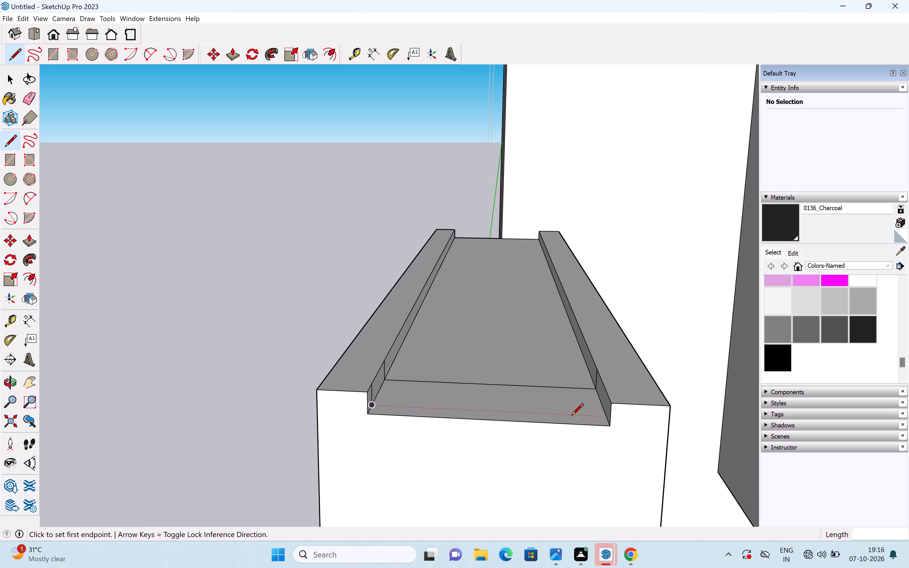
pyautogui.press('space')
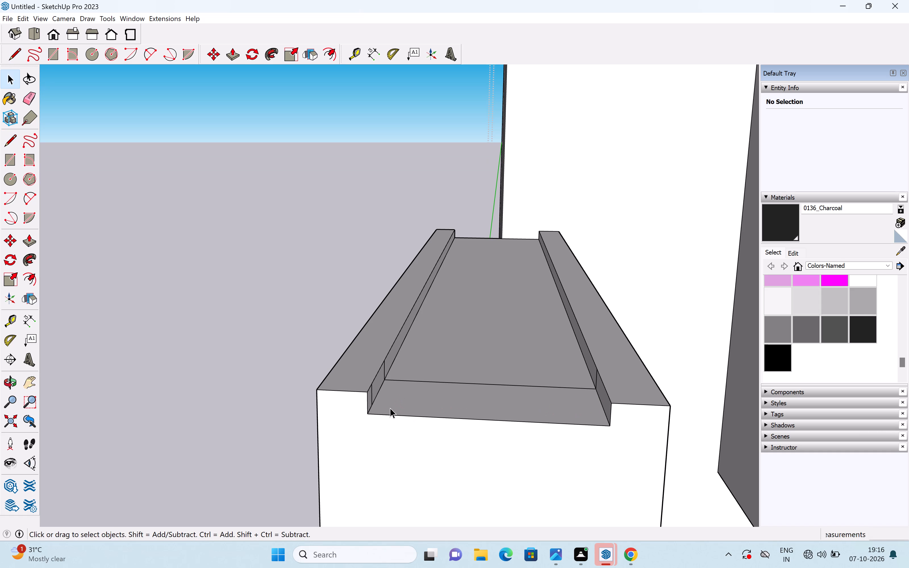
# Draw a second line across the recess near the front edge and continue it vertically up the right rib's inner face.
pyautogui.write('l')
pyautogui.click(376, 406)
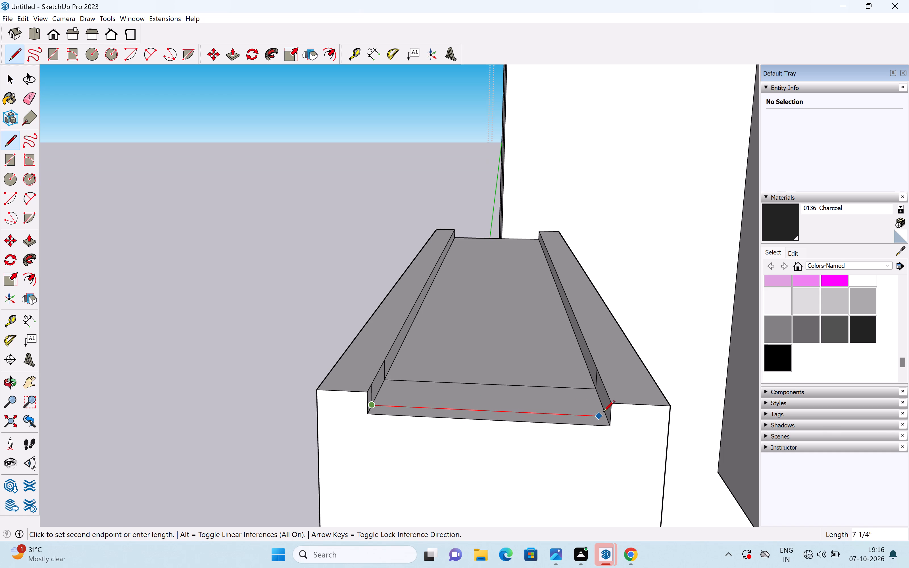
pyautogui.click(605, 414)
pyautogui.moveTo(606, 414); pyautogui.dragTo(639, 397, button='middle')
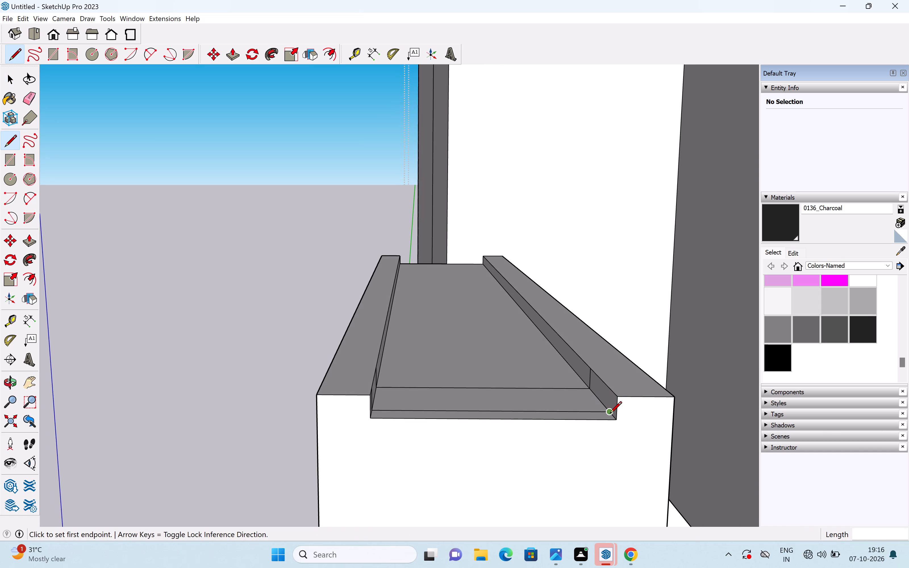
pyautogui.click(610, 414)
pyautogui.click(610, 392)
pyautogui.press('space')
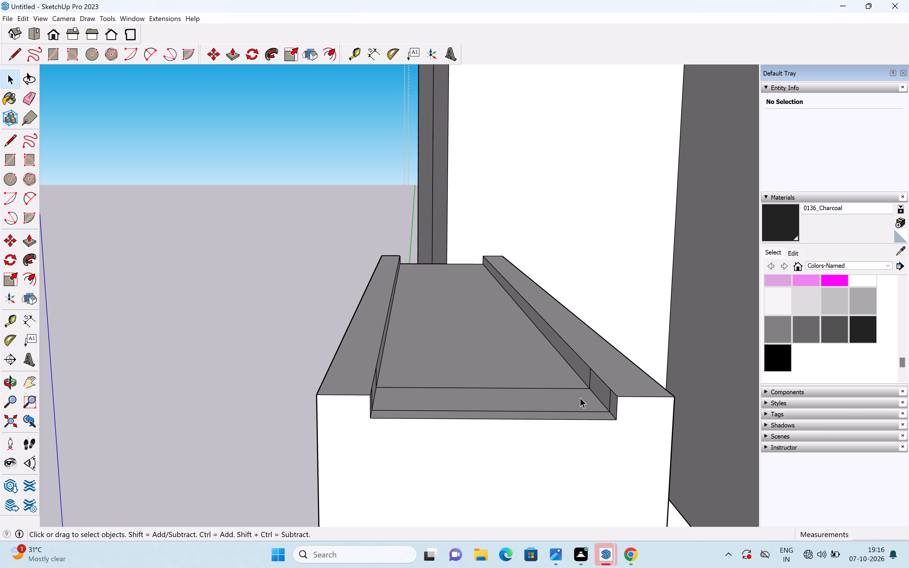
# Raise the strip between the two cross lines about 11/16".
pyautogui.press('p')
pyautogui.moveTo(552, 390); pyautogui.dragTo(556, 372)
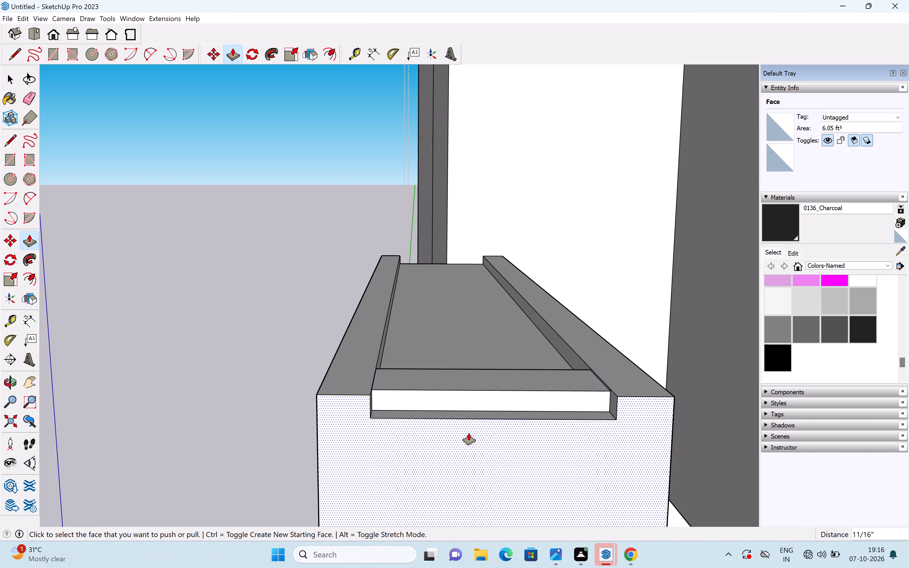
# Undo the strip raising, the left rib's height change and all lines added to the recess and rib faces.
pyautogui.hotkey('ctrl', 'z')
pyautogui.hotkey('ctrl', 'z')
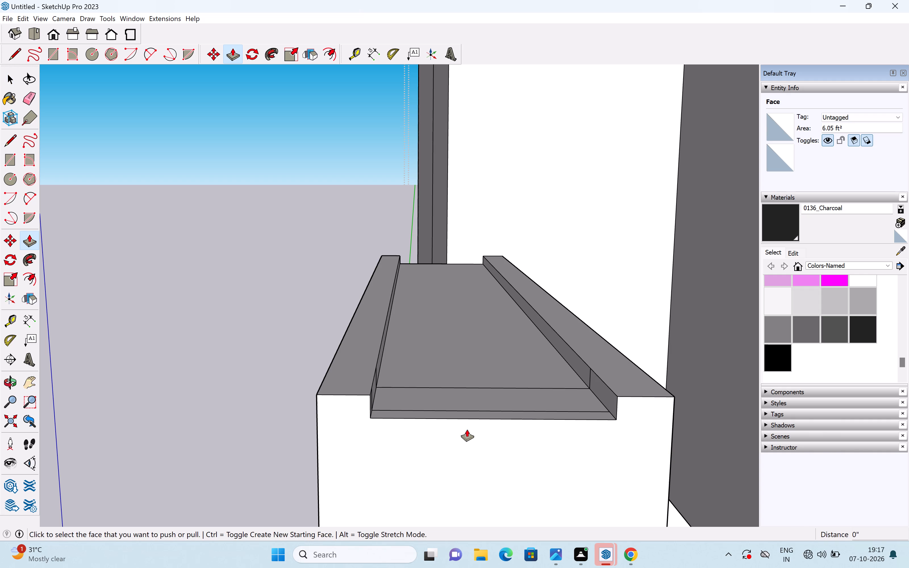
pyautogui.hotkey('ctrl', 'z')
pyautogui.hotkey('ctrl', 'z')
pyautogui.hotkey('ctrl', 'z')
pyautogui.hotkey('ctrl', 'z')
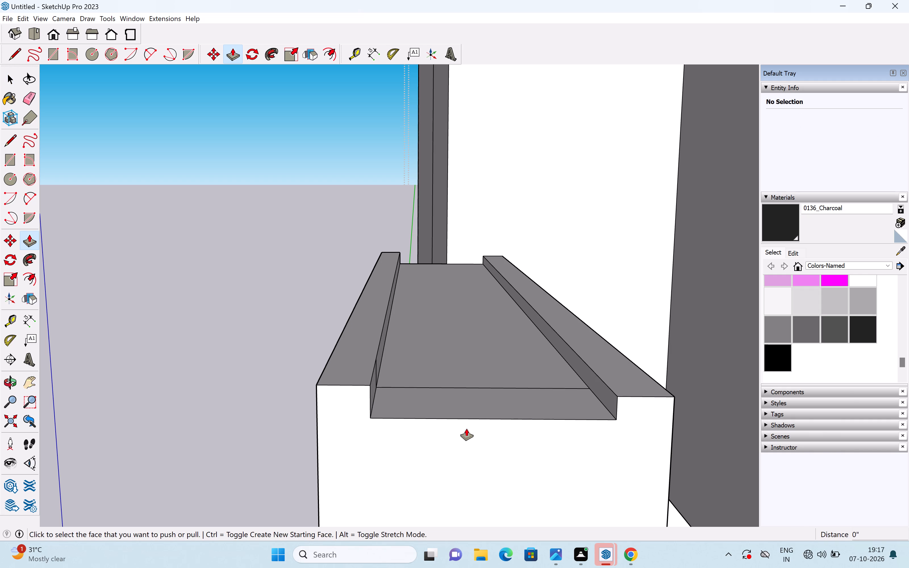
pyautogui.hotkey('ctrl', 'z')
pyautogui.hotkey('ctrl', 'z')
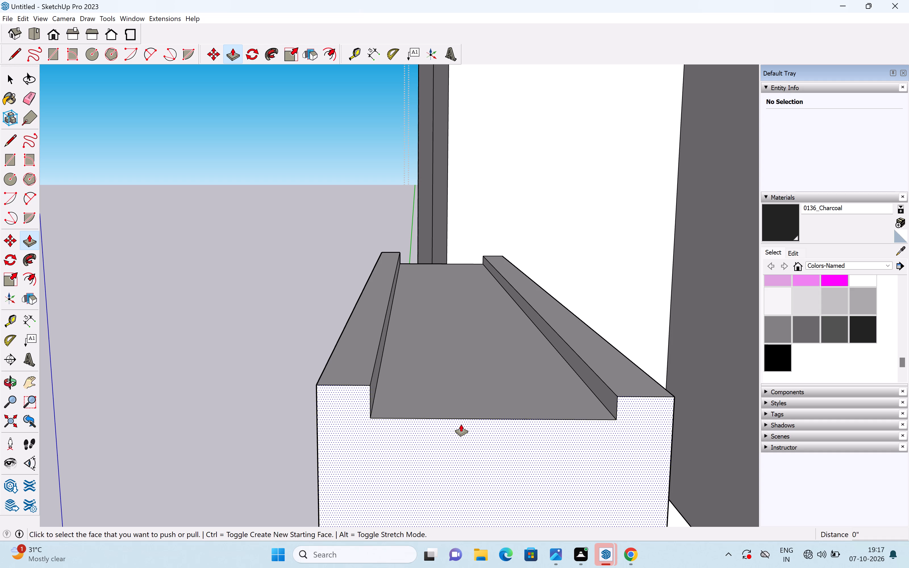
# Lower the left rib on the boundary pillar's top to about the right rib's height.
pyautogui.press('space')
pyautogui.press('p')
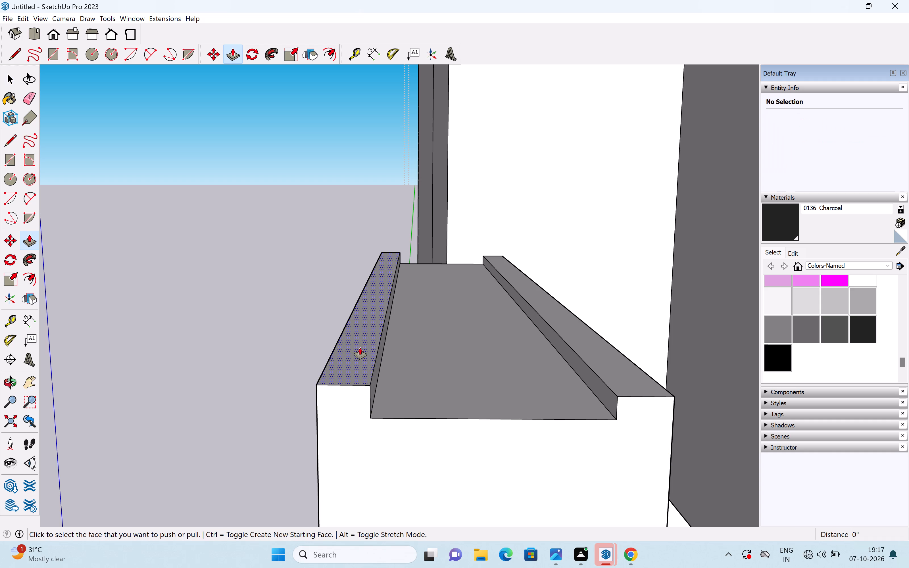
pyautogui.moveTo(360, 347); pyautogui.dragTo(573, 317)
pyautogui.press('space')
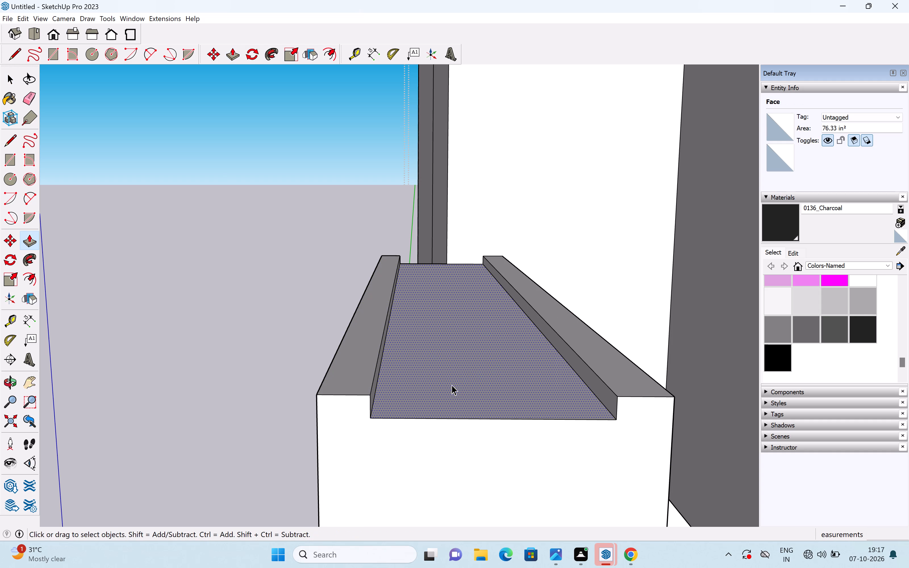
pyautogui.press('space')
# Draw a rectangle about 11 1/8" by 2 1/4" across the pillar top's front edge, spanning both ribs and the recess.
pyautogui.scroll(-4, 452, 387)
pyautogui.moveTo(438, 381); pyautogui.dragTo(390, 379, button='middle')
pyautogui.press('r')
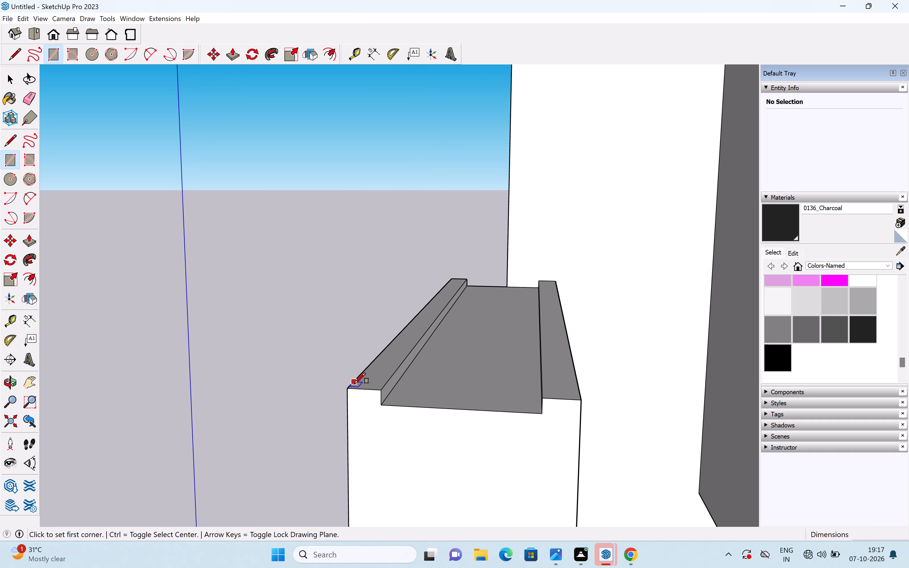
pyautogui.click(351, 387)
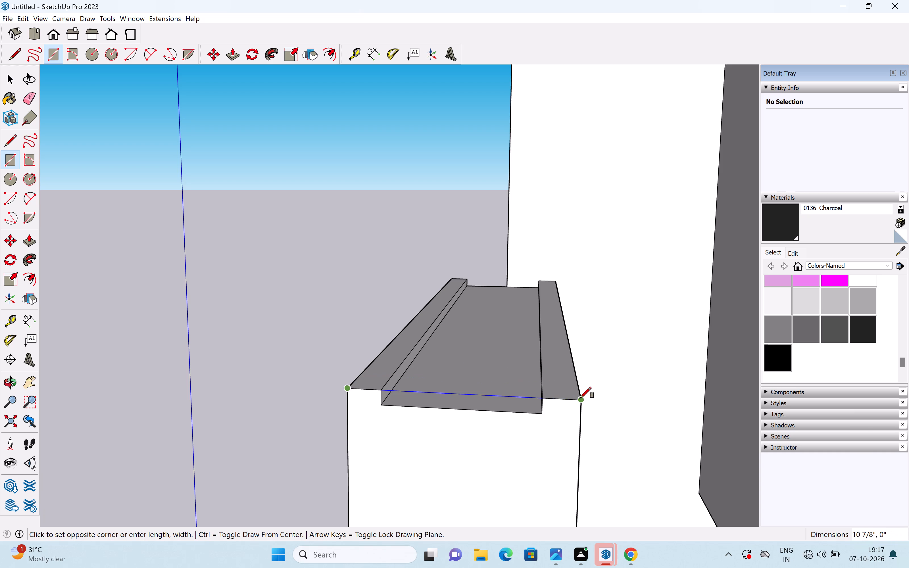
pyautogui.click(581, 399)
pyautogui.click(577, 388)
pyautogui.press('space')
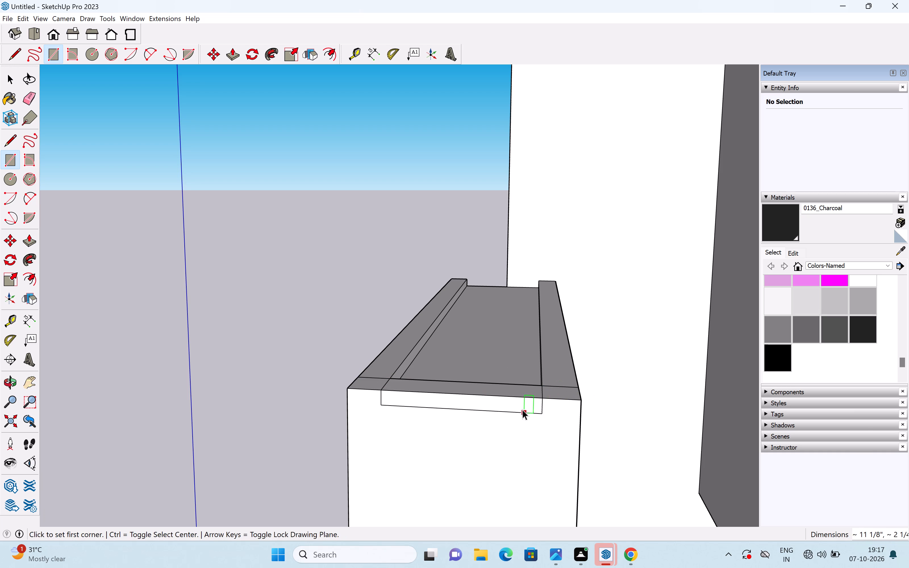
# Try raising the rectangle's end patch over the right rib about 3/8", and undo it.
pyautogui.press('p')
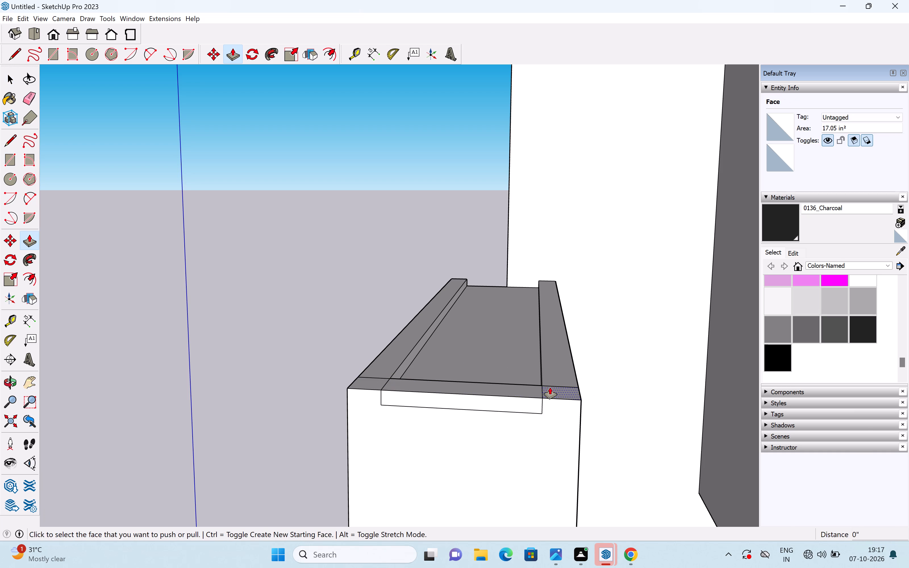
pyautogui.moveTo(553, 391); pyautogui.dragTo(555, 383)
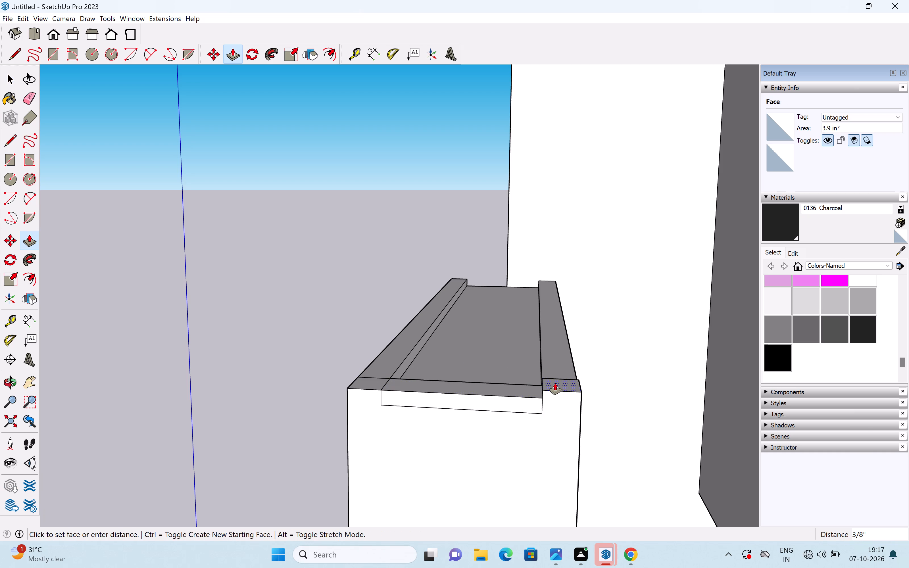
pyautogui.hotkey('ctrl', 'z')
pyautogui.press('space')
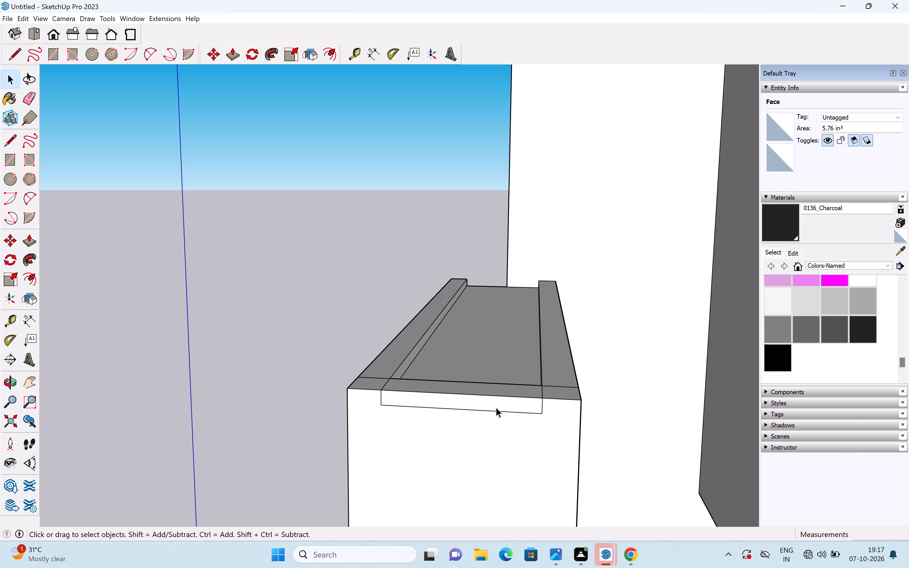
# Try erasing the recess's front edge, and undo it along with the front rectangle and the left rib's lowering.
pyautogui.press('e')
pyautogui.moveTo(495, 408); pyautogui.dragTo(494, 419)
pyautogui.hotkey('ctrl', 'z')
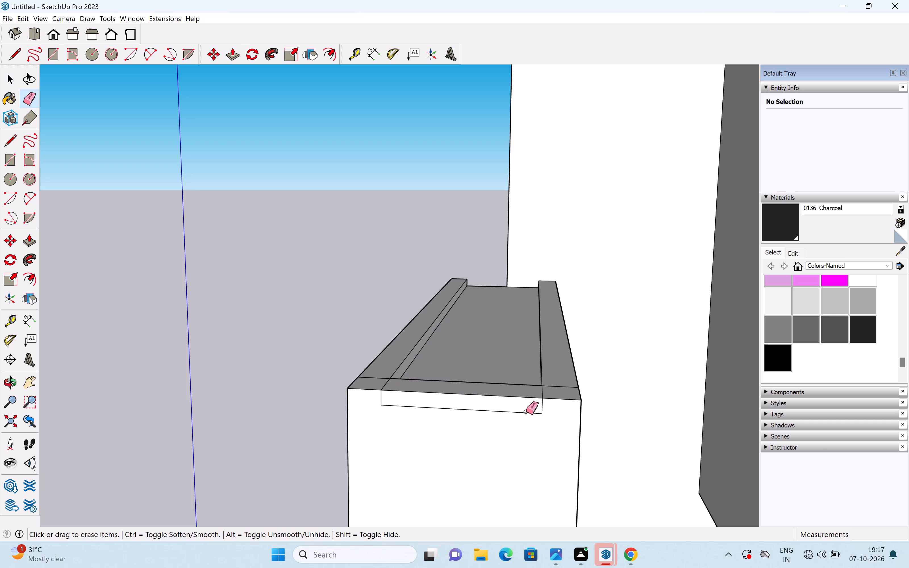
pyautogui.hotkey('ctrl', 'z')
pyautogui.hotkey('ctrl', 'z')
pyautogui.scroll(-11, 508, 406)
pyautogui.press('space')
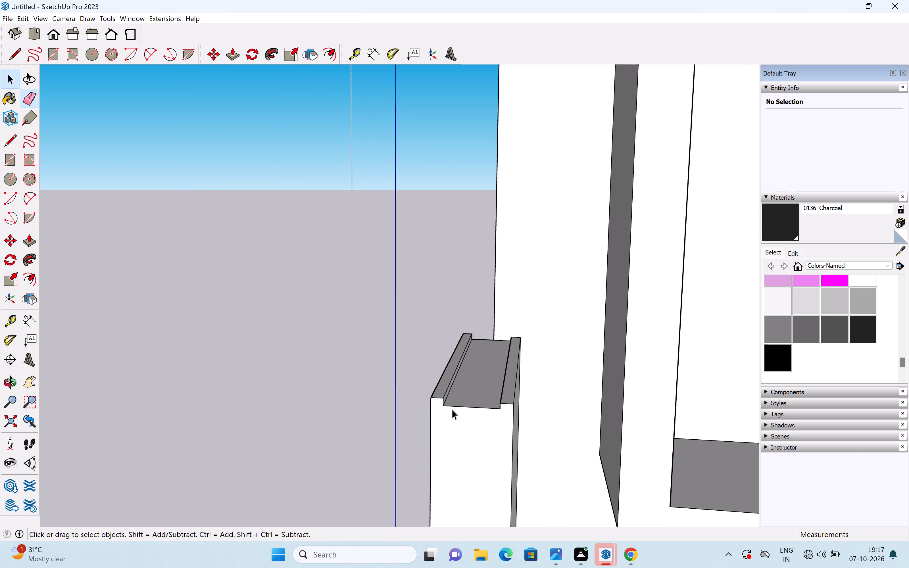
# Raise the right rib on the boundary pillar's top about 5/16" to match the left rib's height.
pyautogui.moveTo(460, 422); pyautogui.dragTo(470, 378, button='middle')
pyautogui.scroll(1, 470, 376)
pyautogui.scroll(-14, 469, 373)
pyautogui.moveTo(488, 414); pyautogui.dragTo(491, 375, button='middle')
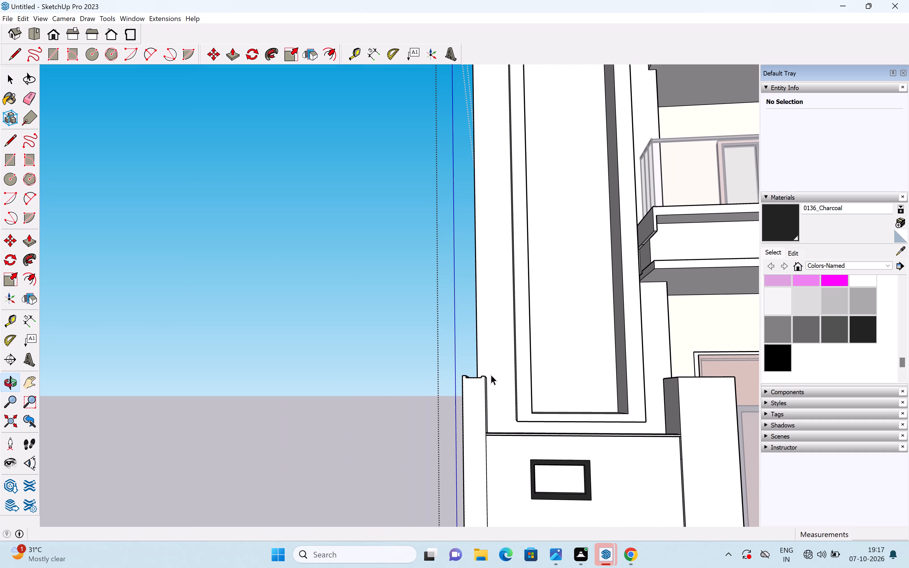
pyautogui.scroll(-4, 492, 383)
pyautogui.moveTo(491, 387); pyautogui.dragTo(474, 450, button='middle')
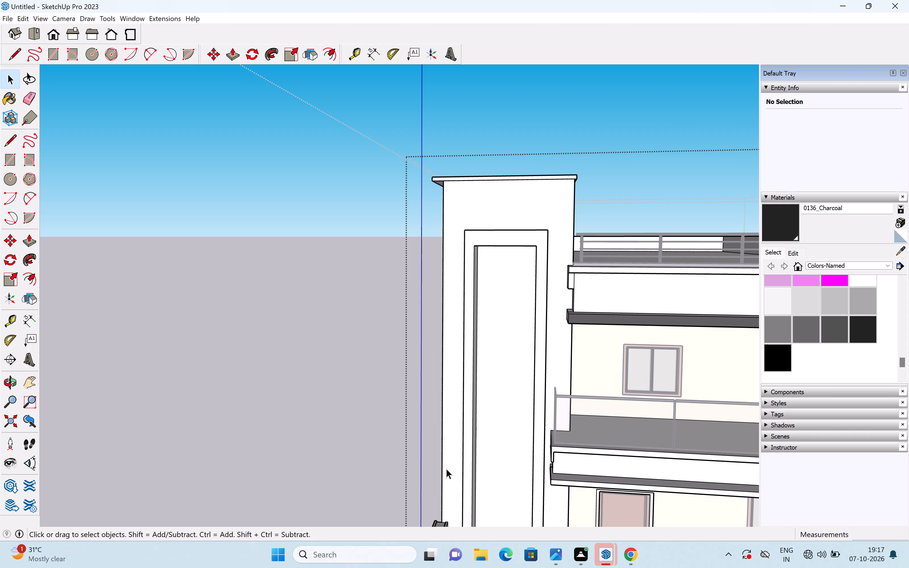
pyautogui.keyDown('shift'); pyautogui.moveTo(441, 455); pyautogui.dragTo(441, 347, button='middle'); pyautogui.keyUp('shift')
pyautogui.keyDown('shift'); pyautogui.scroll(1, 441, 347); pyautogui.keyUp('shift')
pyautogui.scroll(15, 452, 437)
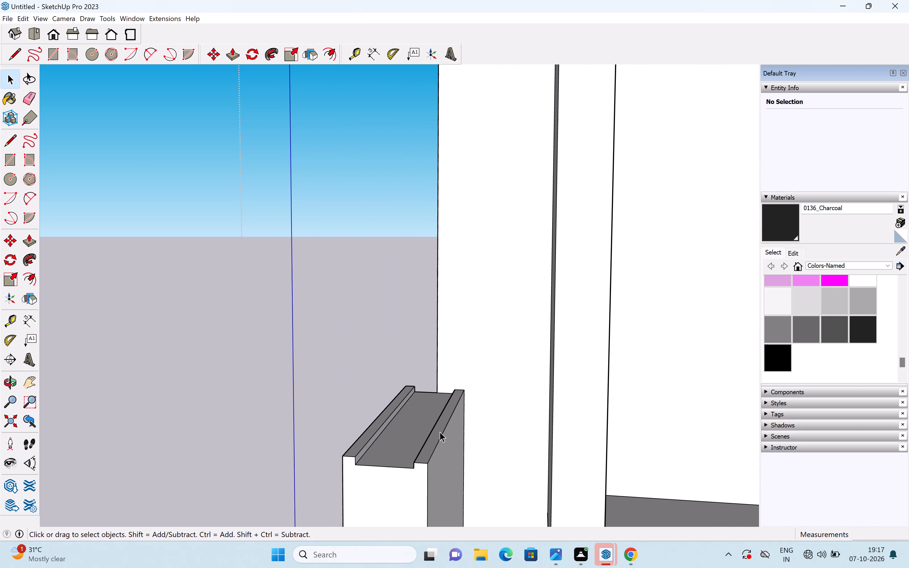
pyautogui.press('p')
pyautogui.moveTo(435, 439); pyautogui.dragTo(381, 422)
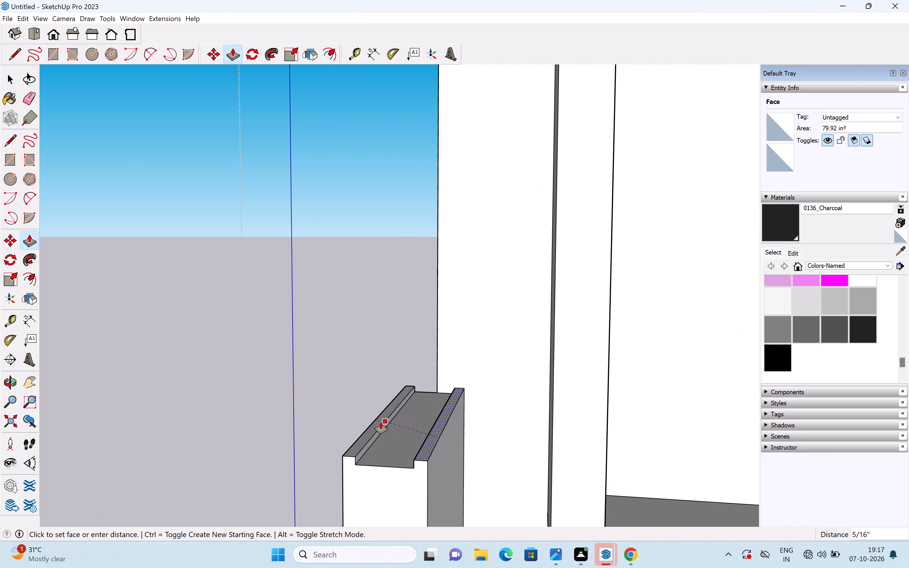
pyautogui.moveTo(381, 422); pyautogui.dragTo(379, 421)
pyautogui.scroll(-2, 388, 421)
pyautogui.scroll(1, 391, 423)
pyautogui.scroll(-5, 391, 423)
pyautogui.press('space')
# Draw a rectangle corner to corner over the flat top of the pillar between the boundary wall and the gate.
pyautogui.scroll(-11, 400, 426)
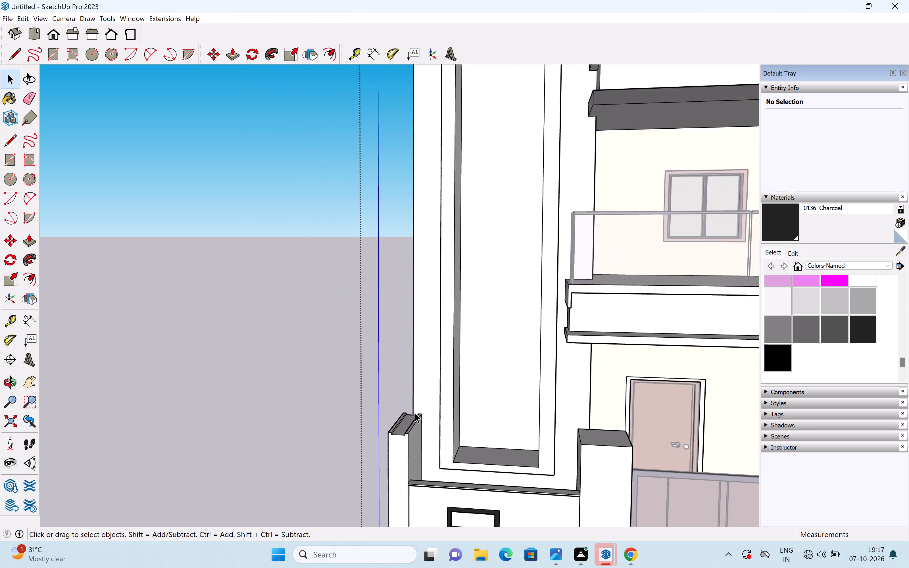
pyautogui.scroll(-3, 415, 413)
pyautogui.moveTo(421, 430); pyautogui.dragTo(461, 362, button='middle')
pyautogui.scroll(-1, 470, 365)
pyautogui.moveTo(470, 371); pyautogui.dragTo(454, 411, button='middle')
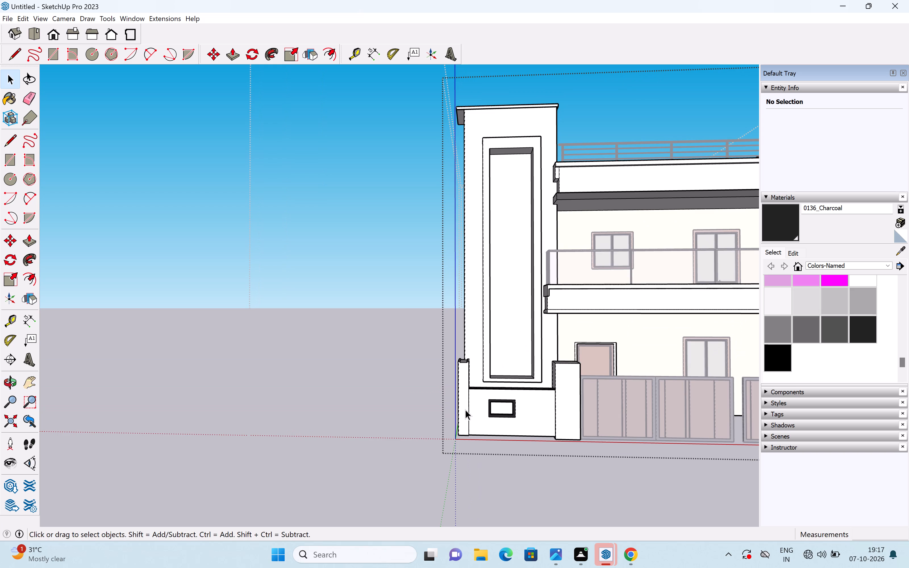
pyautogui.scroll(11, 551, 356)
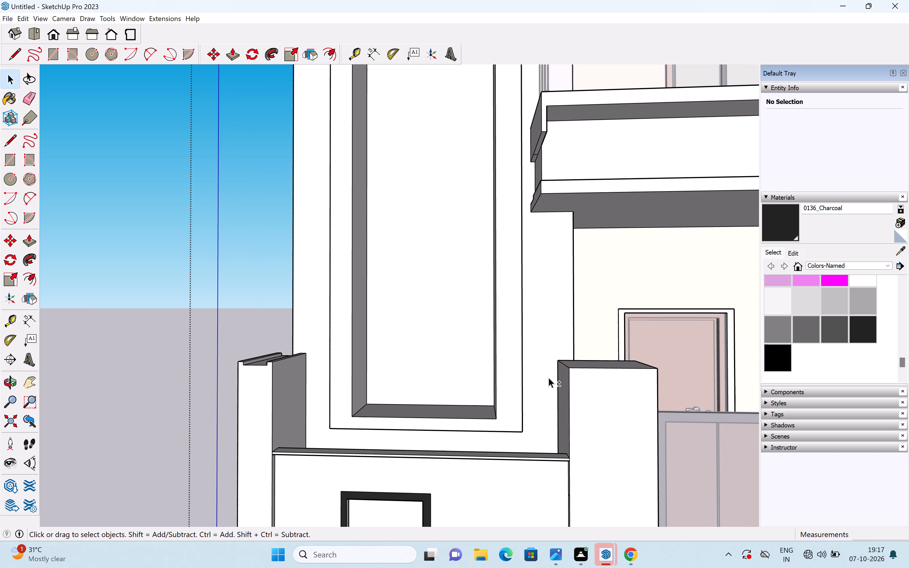
pyautogui.keyDown('shift'); pyautogui.moveTo(547, 377); pyautogui.dragTo(456, 353, button='middle'); pyautogui.keyUp('shift')
pyautogui.scroll(1, 485, 341)
pyautogui.moveTo(485, 342); pyautogui.dragTo(486, 422, button='middle')
pyautogui.scroll(4, 470, 329)
pyautogui.moveTo(473, 334); pyautogui.dragTo(473, 341, button='middle')
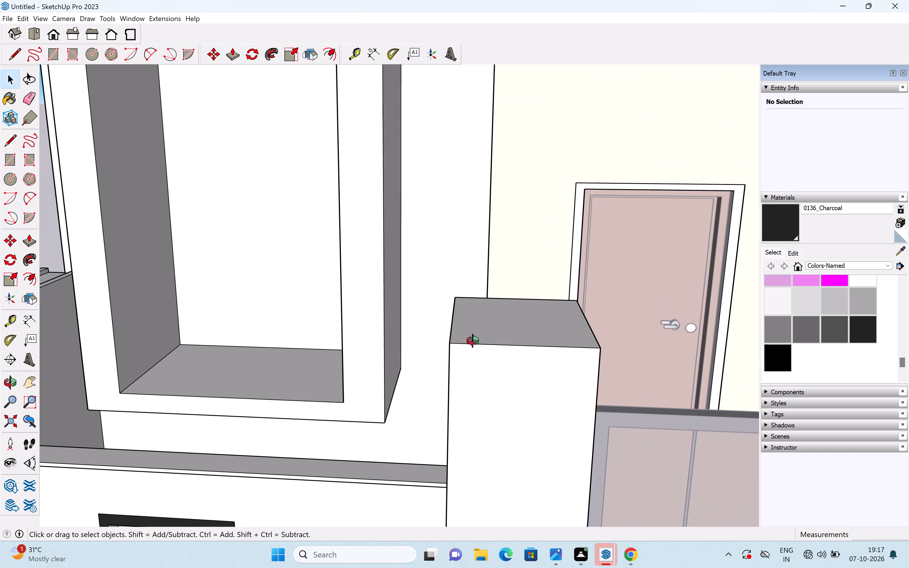
pyautogui.moveTo(473, 341); pyautogui.dragTo(464, 386, button='middle')
pyautogui.press('r')
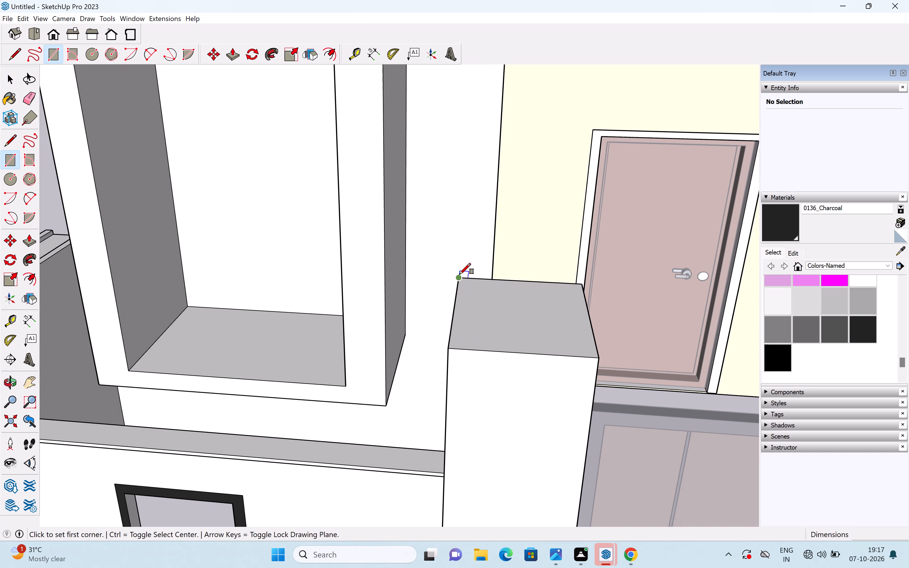
pyautogui.click(460, 274)
pyautogui.press('space')
pyautogui.press('r')
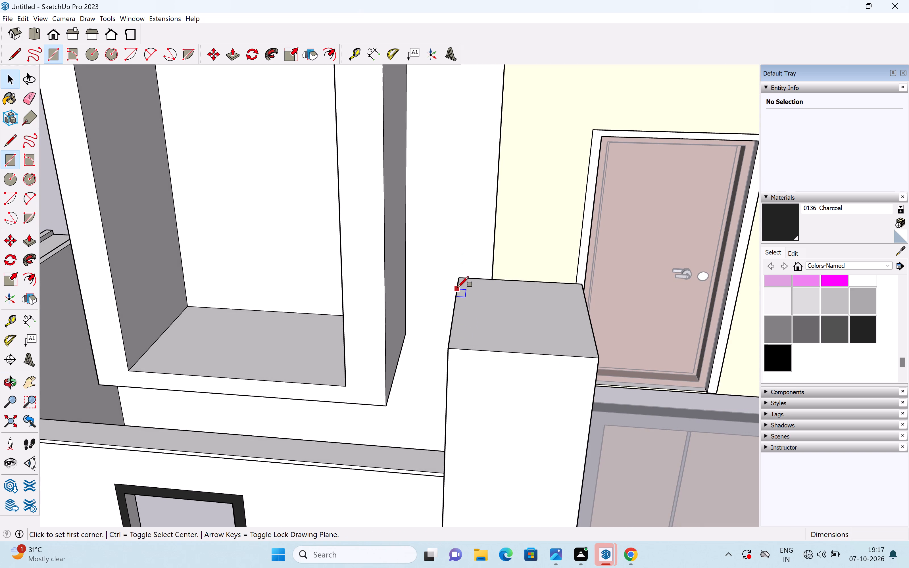
pyautogui.click(459, 279)
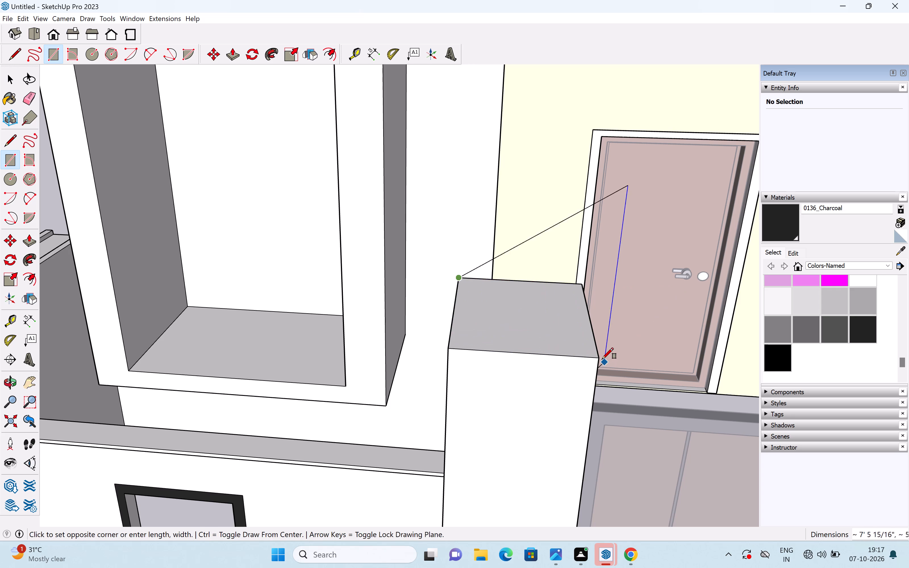
pyautogui.click(601, 357)
pyautogui.press('space')
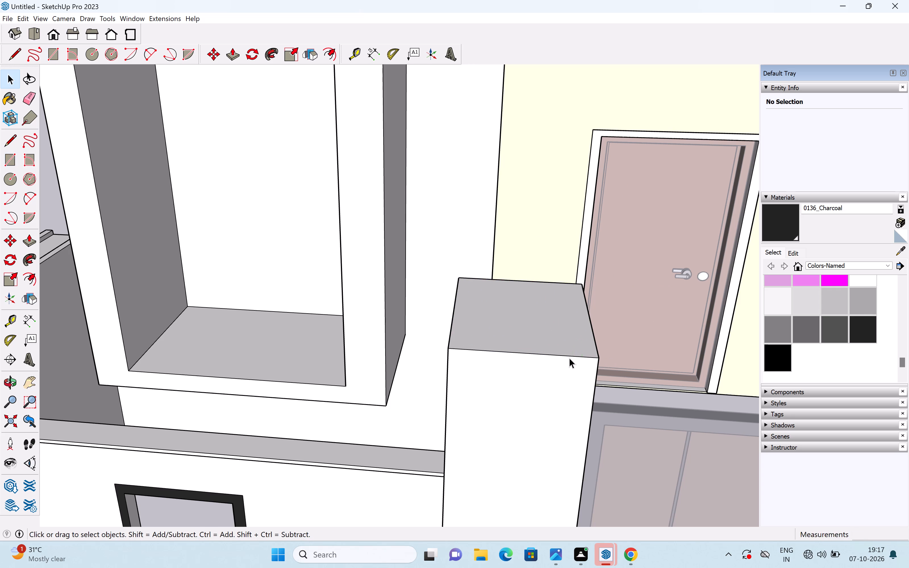
# Raise the gate pillar's top about 3 3/16" as a cap slab, and lower it back about 1 11/16".
pyautogui.press('p')
pyautogui.moveTo(560, 338); pyautogui.dragTo(560, 322)
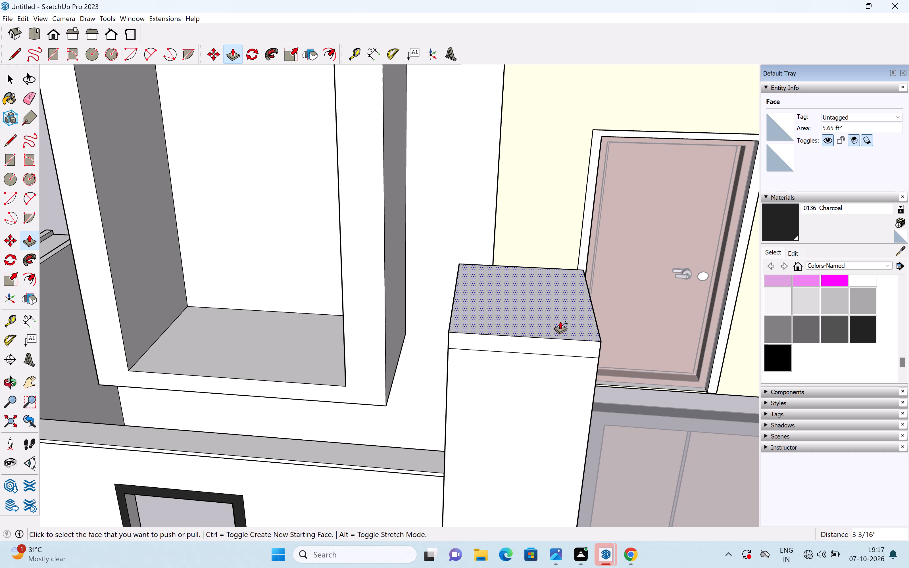
pyautogui.moveTo(560, 321); pyautogui.dragTo(561, 328)
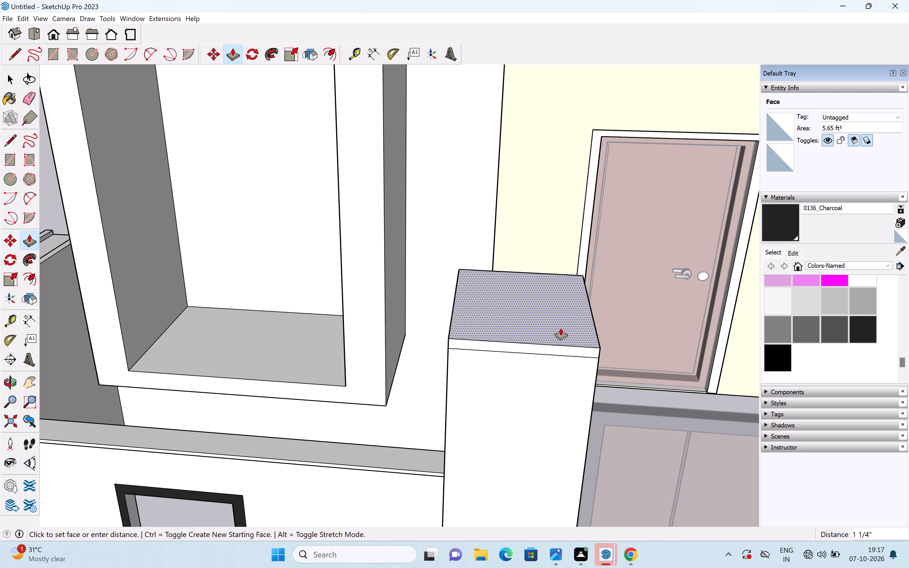
pyautogui.moveTo(561, 328); pyautogui.dragTo(562, 330)
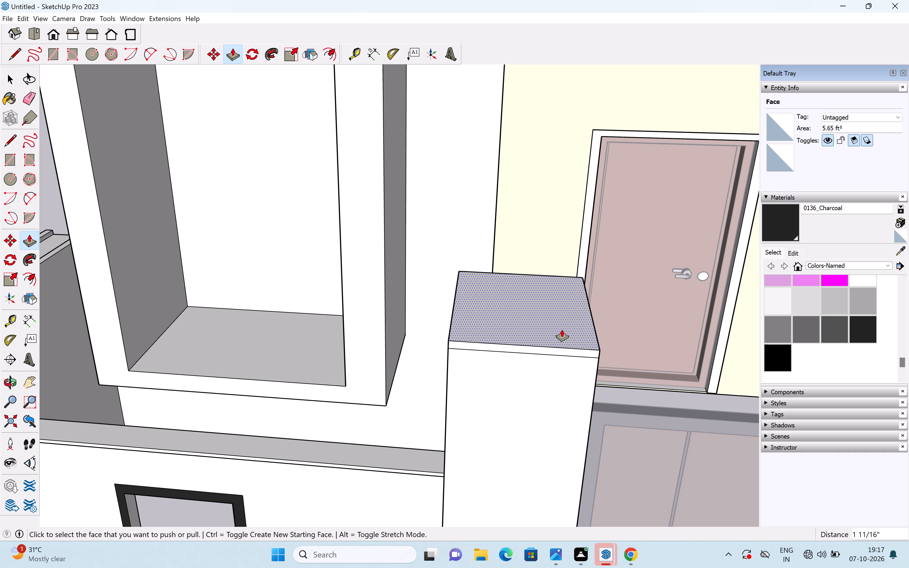
# Extend the cap slab about 1 15/16" at the front, 1 1/8" on the wall side, and slightly on the gate side.
pyautogui.moveTo(543, 347); pyautogui.dragTo(544, 352)
pyautogui.moveTo(486, 347); pyautogui.dragTo(627, 331, button='middle')
pyautogui.scroll(2, 474, 339)
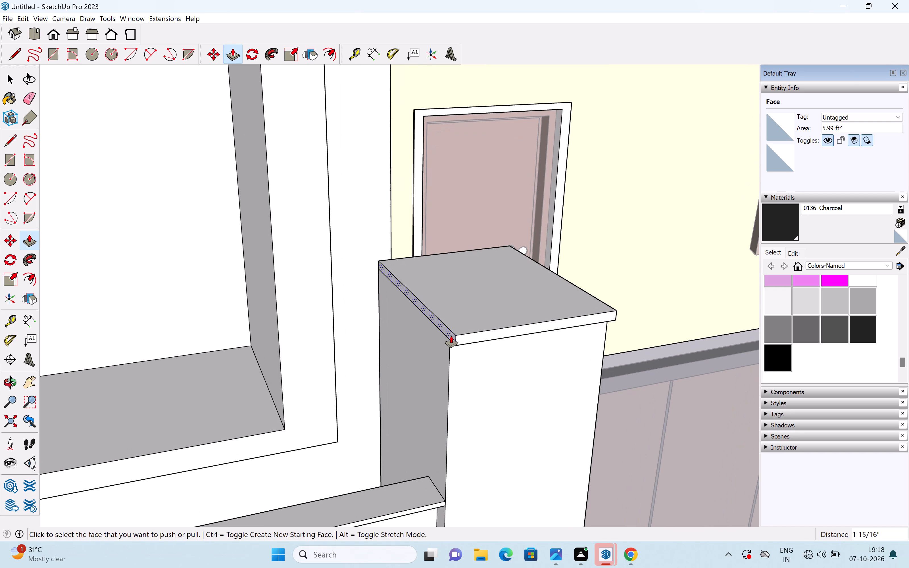
pyautogui.moveTo(451, 335); pyautogui.dragTo(444, 338)
pyautogui.scroll(-4, 514, 329)
pyautogui.moveTo(625, 304); pyautogui.dragTo(374, 361, button='middle')
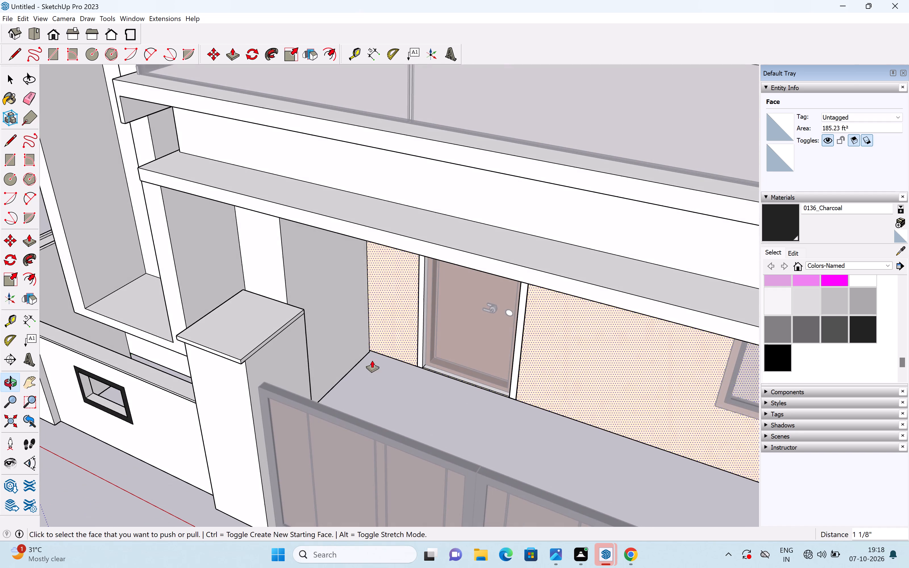
pyautogui.scroll(4, 233, 330)
pyautogui.moveTo(262, 358); pyautogui.dragTo(266, 360)
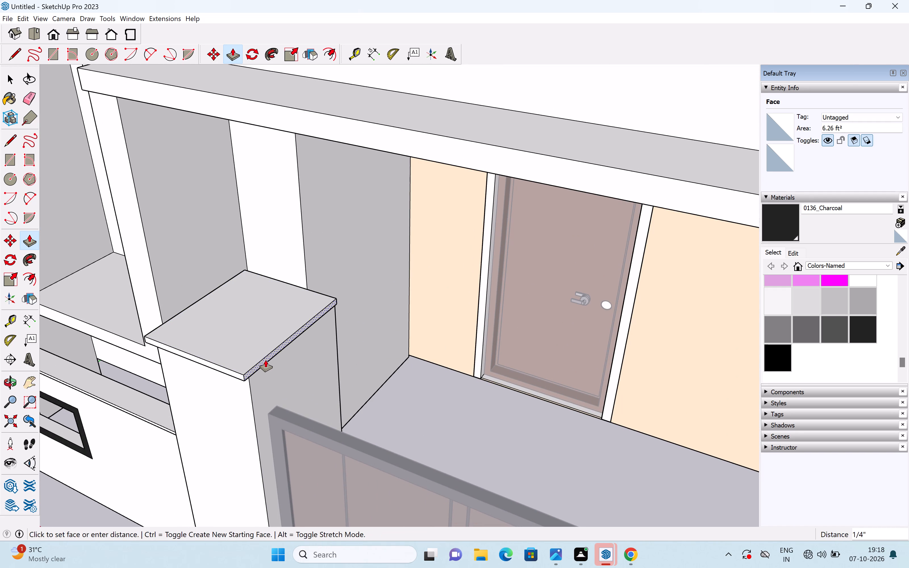
pyautogui.moveTo(266, 360); pyautogui.dragTo(267, 360)
pyautogui.scroll(-9, 345, 319)
pyautogui.press('space')
pyautogui.click(266, 460)
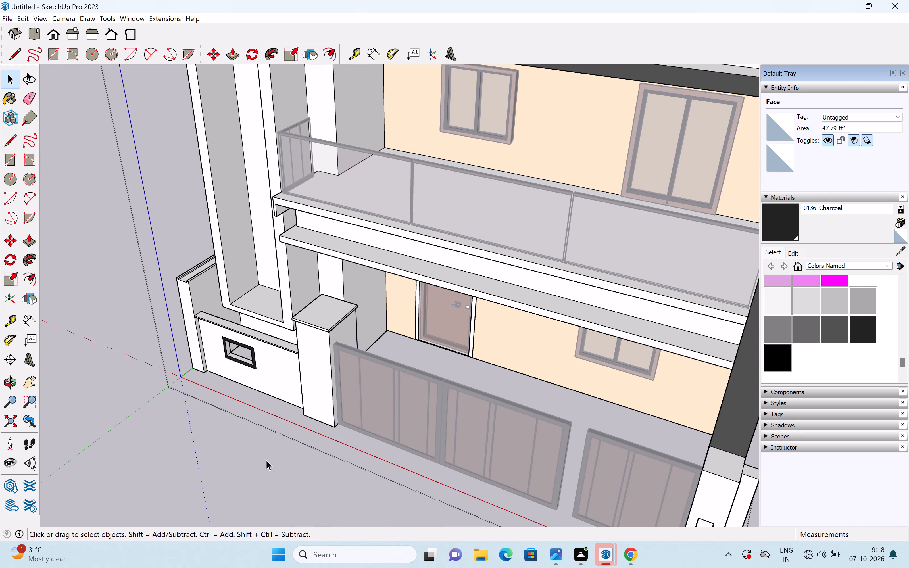
# Draw a rectangle corner to corner over the top of the pillar at the gate's far right end.
pyautogui.scroll(-2, 300, 429)
pyautogui.moveTo(303, 425); pyautogui.dragTo(403, 356, button='middle')
pyautogui.scroll(1, 402, 354)
pyautogui.scroll(-5, 394, 348)
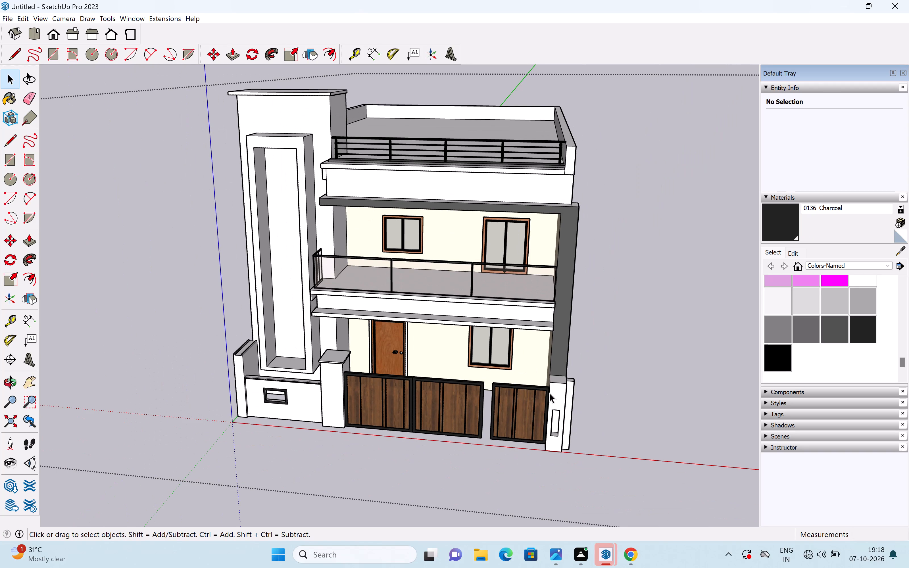
pyautogui.scroll(12, 544, 378)
pyautogui.moveTo(557, 381); pyautogui.dragTo(472, 355, button='middle')
pyautogui.scroll(1, 472, 355)
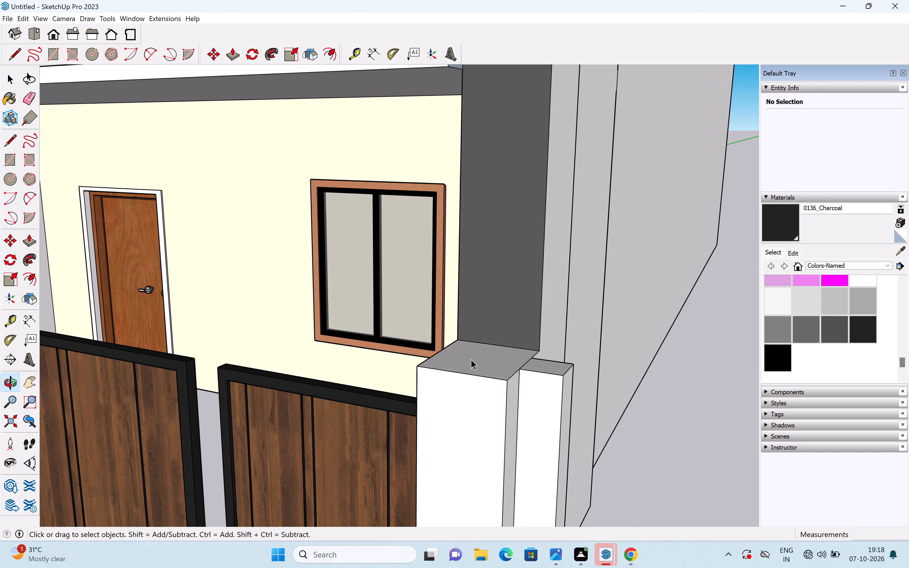
pyautogui.press('r')
pyautogui.scroll(4, 472, 357)
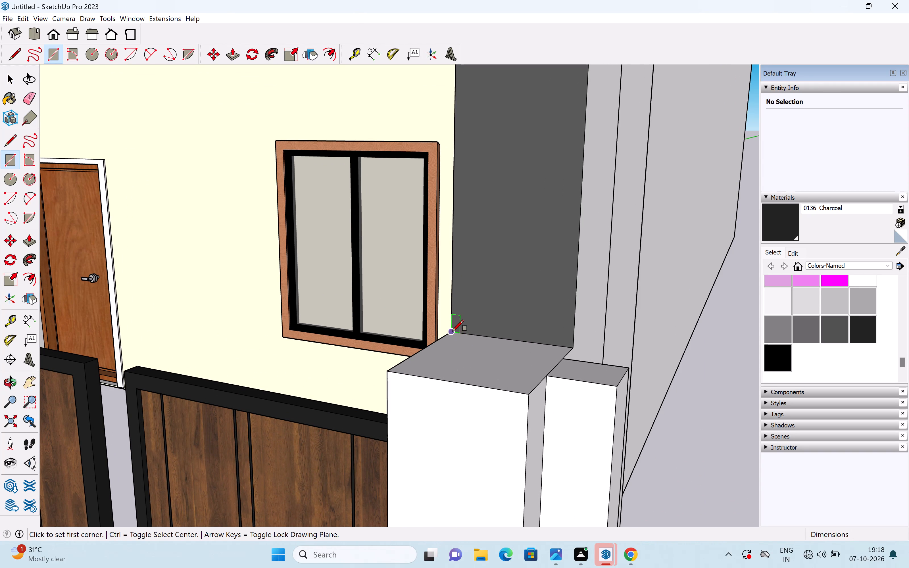
pyautogui.click(453, 331)
pyautogui.click(527, 396)
pyautogui.press('space')
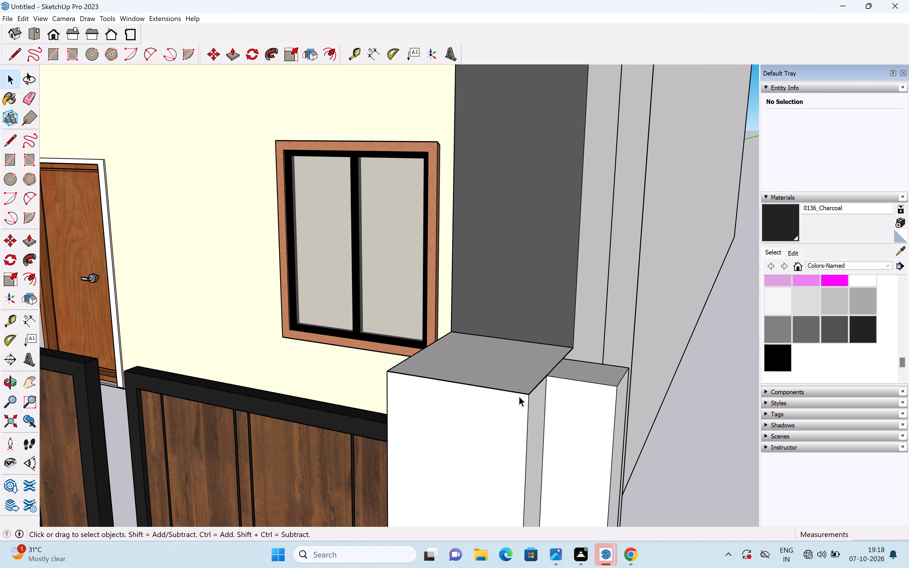
# Raise the right end pillar's top face slightly to form a thin cap slab.
pyautogui.press('p')
pyautogui.moveTo(512, 376); pyautogui.dragTo(514, 373)
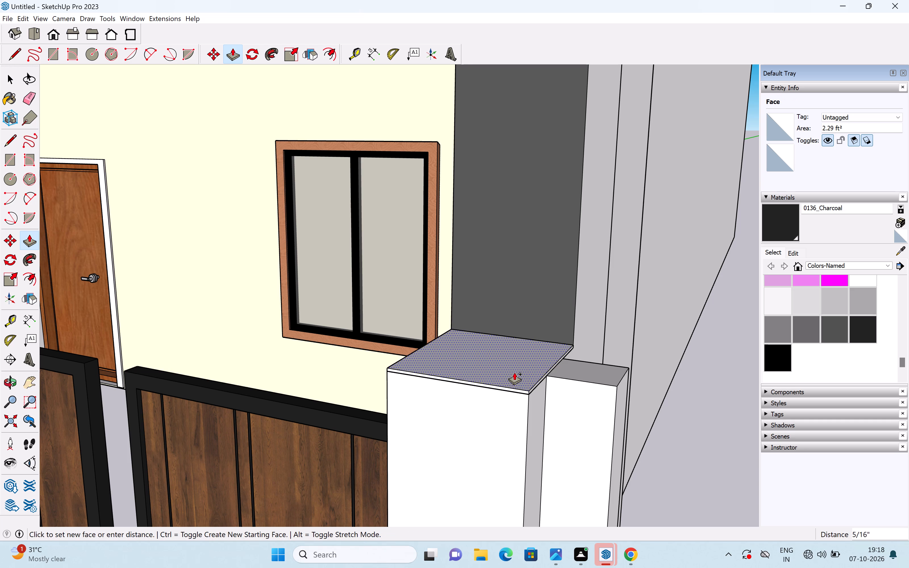
pyautogui.moveTo(514, 373); pyautogui.dragTo(516, 369)
pyautogui.press('space')
pyautogui.scroll(3, 508, 384)
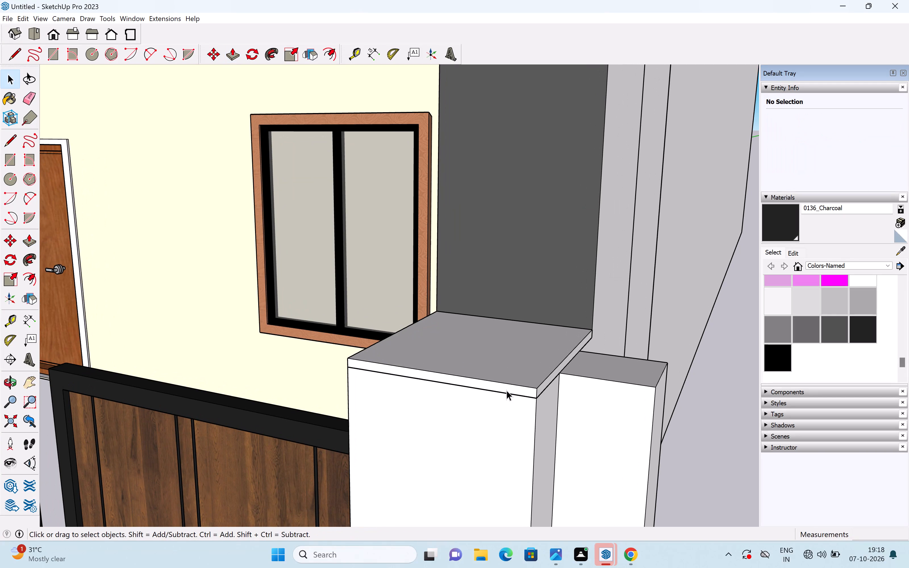
# Extend the right end pillar's cap slab about 1 1/2" at the front and slightly on both sides.
pyautogui.press('p')
pyautogui.moveTo(512, 390); pyautogui.dragTo(508, 398)
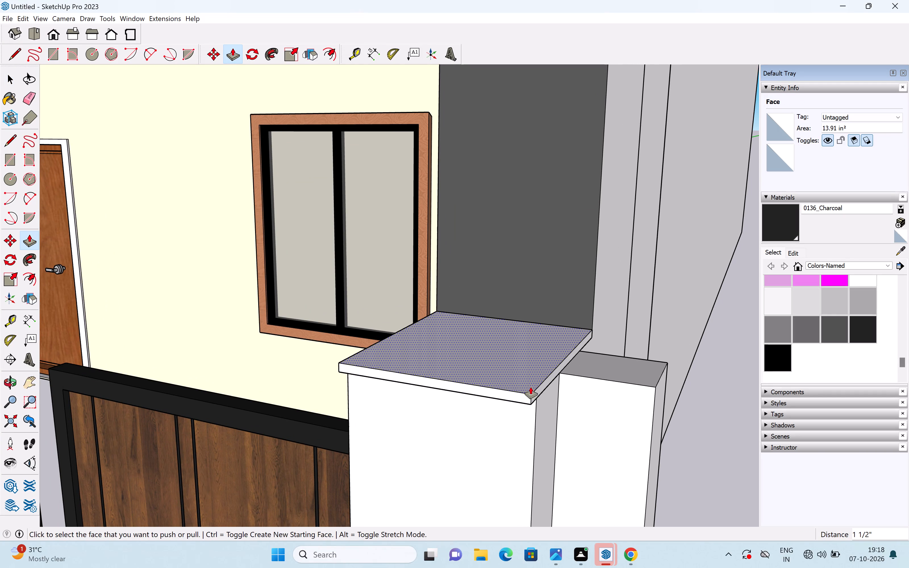
pyautogui.moveTo(539, 390); pyautogui.dragTo(545, 393)
pyautogui.scroll(-3, 514, 378)
pyautogui.moveTo(404, 382); pyautogui.dragTo(545, 375, button='middle')
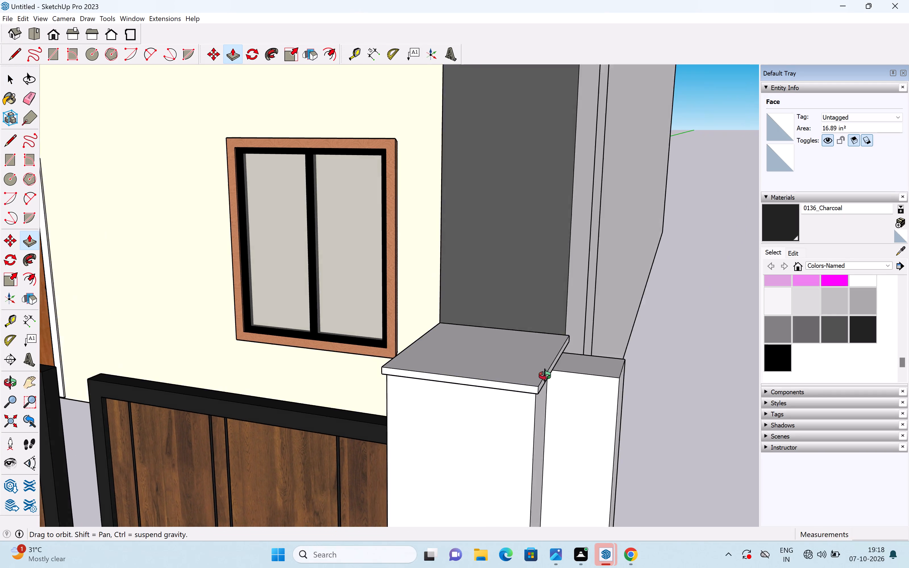
pyautogui.moveTo(545, 375); pyautogui.dragTo(604, 367, button='middle')
pyautogui.scroll(4, 335, 387)
pyautogui.moveTo(460, 350); pyautogui.dragTo(459, 350)
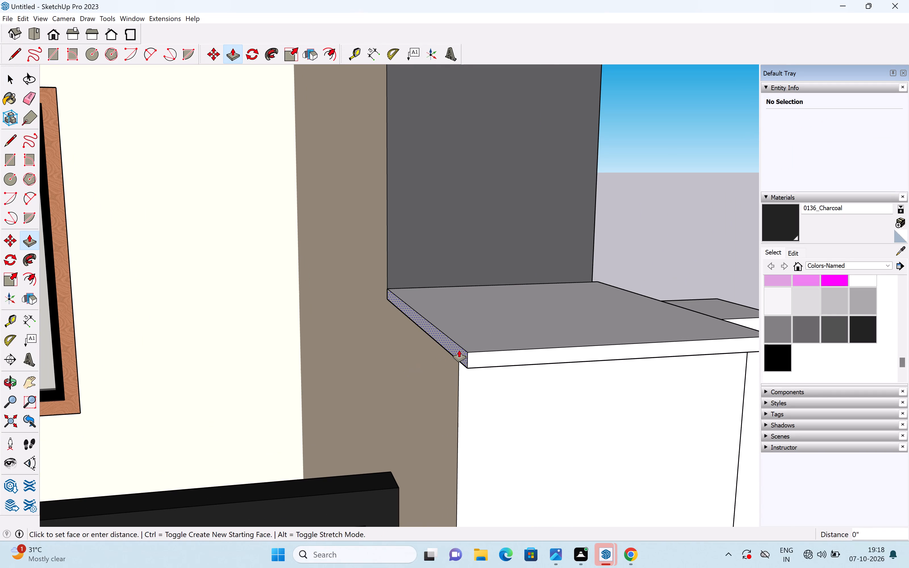
pyautogui.moveTo(459, 350); pyautogui.dragTo(451, 352)
pyautogui.press('space')
pyautogui.scroll(-9, 443, 352)
pyautogui.scroll(1, 442, 352)
pyautogui.scroll(-11, 442, 352)
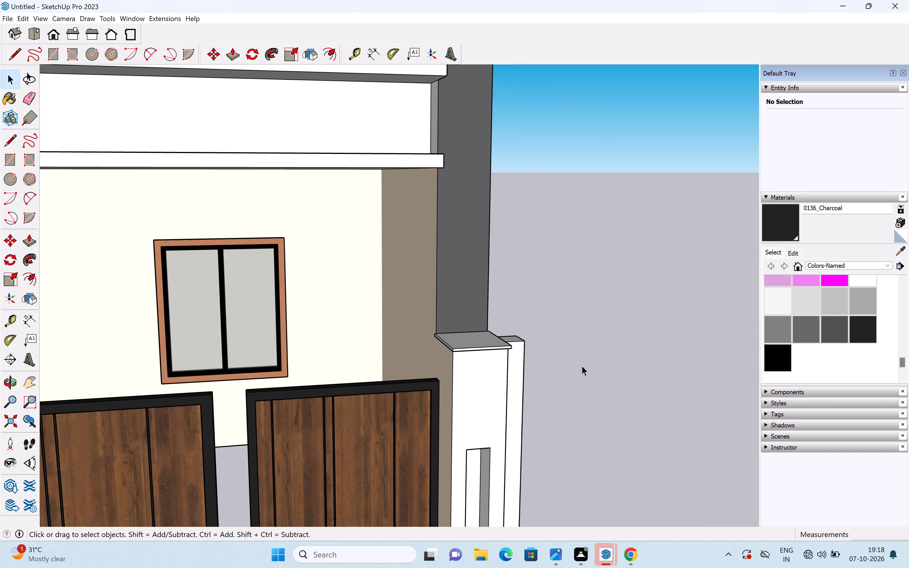
pyautogui.click(589, 368)
# Examine the whole front facade and boundary wall with both pillar caps in place.
pyautogui.scroll(-6, 576, 353)
pyautogui.moveTo(536, 347); pyautogui.dragTo(444, 340, button='middle')
pyautogui.scroll(-4, 464, 353)
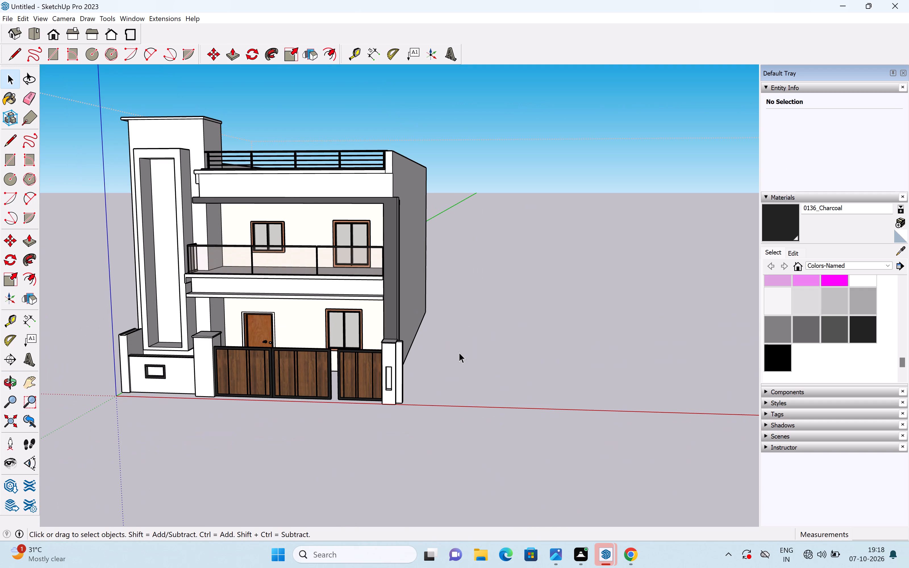
pyautogui.keyDown('shift'); pyautogui.moveTo(457, 352); pyautogui.dragTo(522, 352, button='middle'); pyautogui.keyUp('shift')
pyautogui.press('space')
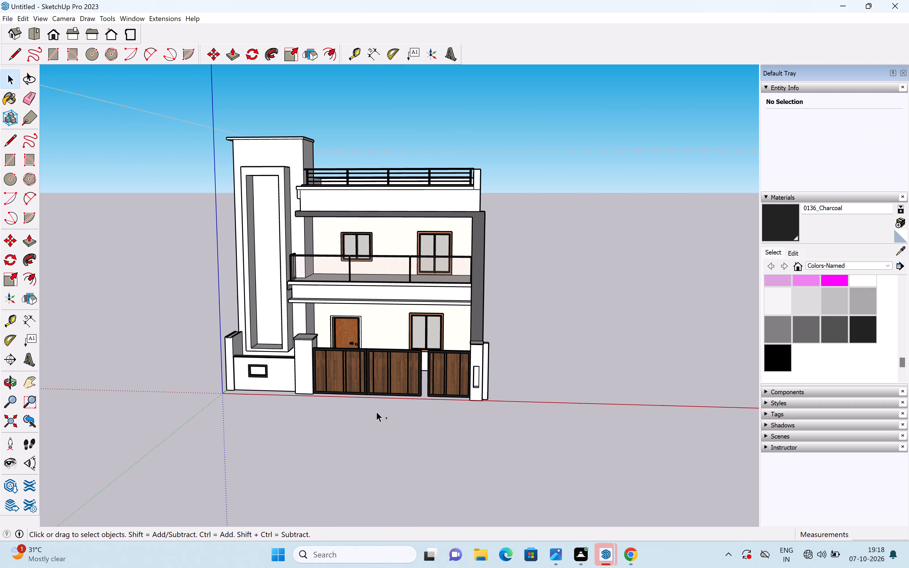
pyautogui.scroll(2, 497, 344)
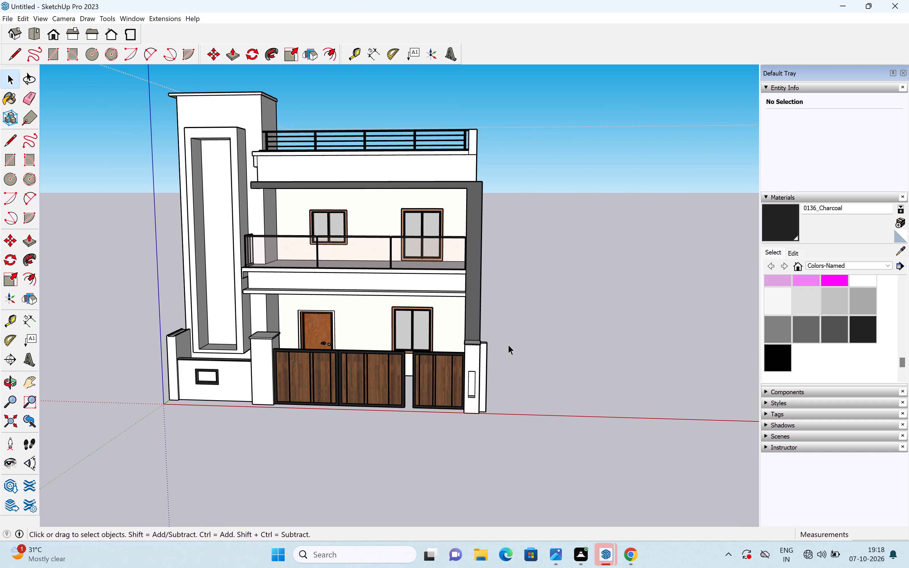
pyautogui.scroll(4, 462, 350)
pyautogui.scroll(-3, 462, 349)
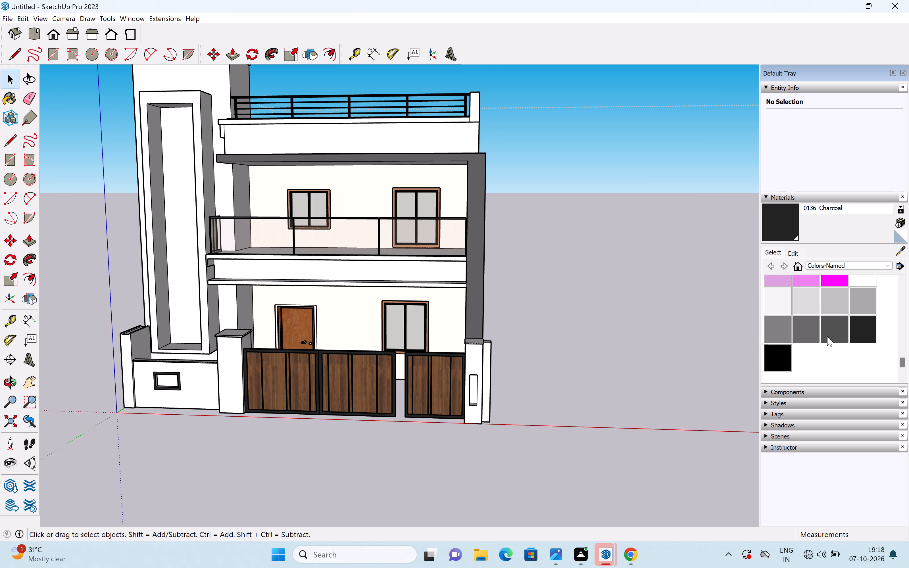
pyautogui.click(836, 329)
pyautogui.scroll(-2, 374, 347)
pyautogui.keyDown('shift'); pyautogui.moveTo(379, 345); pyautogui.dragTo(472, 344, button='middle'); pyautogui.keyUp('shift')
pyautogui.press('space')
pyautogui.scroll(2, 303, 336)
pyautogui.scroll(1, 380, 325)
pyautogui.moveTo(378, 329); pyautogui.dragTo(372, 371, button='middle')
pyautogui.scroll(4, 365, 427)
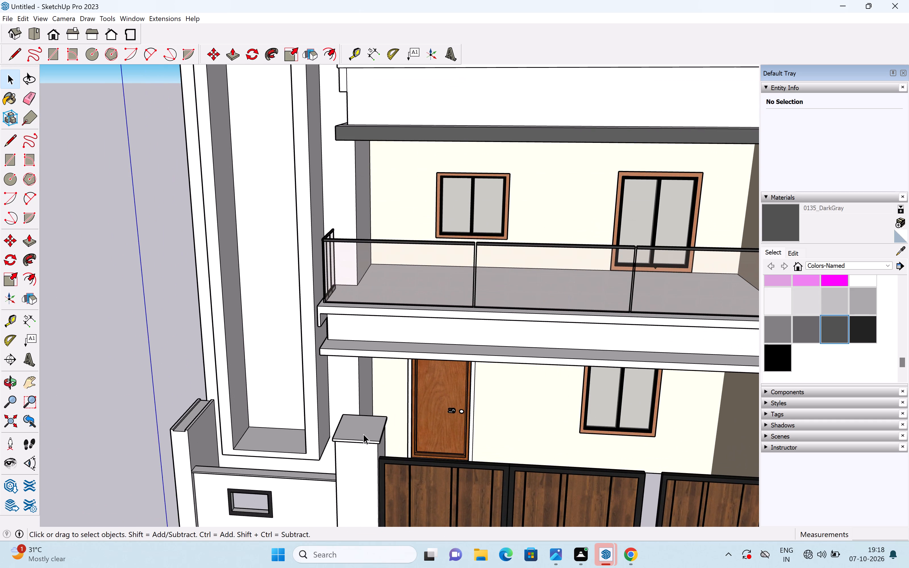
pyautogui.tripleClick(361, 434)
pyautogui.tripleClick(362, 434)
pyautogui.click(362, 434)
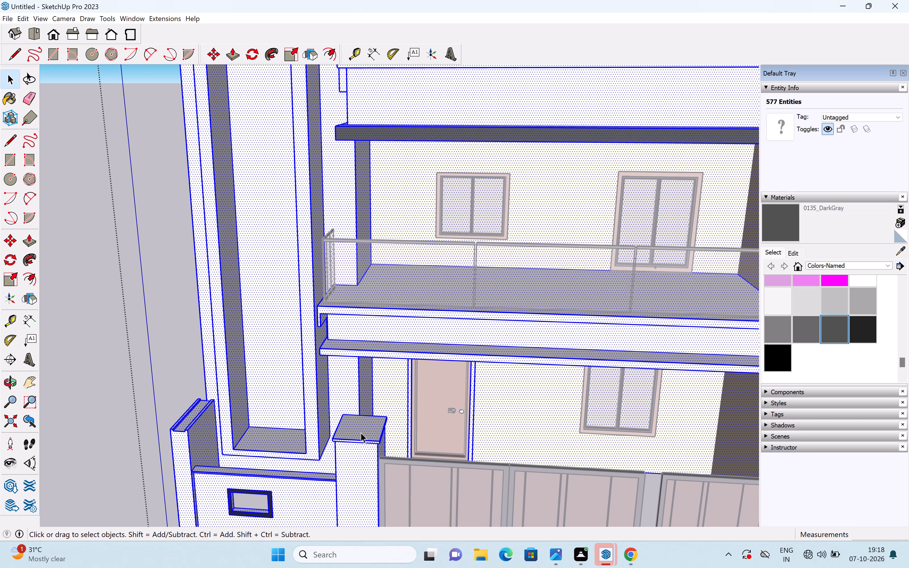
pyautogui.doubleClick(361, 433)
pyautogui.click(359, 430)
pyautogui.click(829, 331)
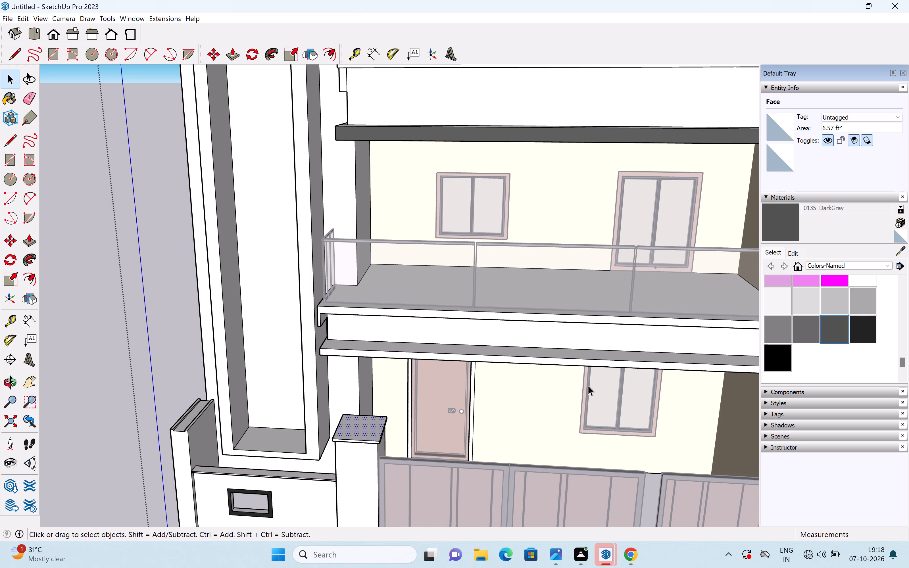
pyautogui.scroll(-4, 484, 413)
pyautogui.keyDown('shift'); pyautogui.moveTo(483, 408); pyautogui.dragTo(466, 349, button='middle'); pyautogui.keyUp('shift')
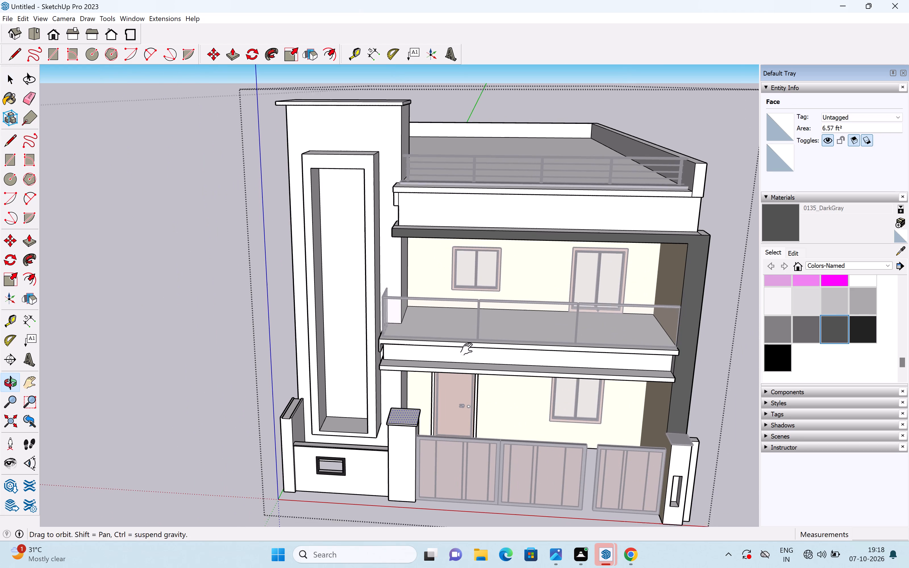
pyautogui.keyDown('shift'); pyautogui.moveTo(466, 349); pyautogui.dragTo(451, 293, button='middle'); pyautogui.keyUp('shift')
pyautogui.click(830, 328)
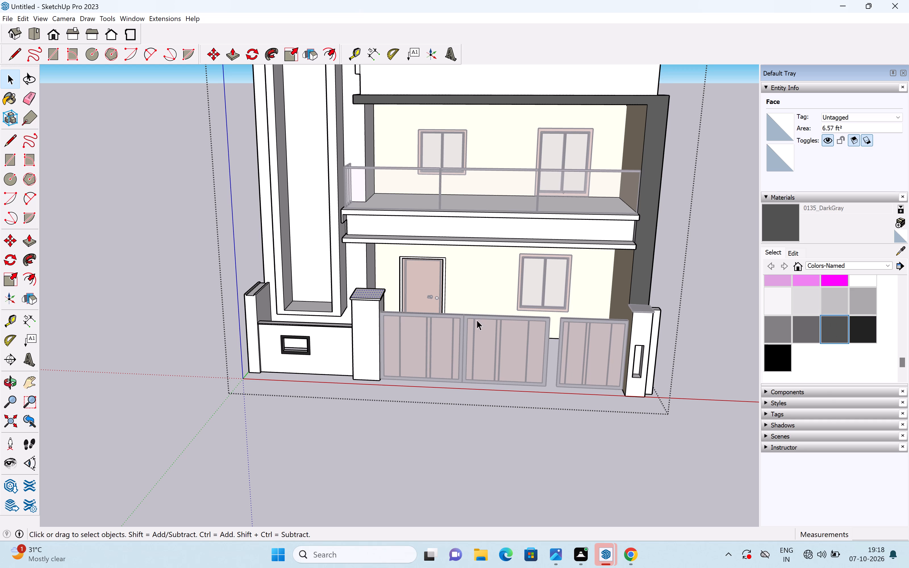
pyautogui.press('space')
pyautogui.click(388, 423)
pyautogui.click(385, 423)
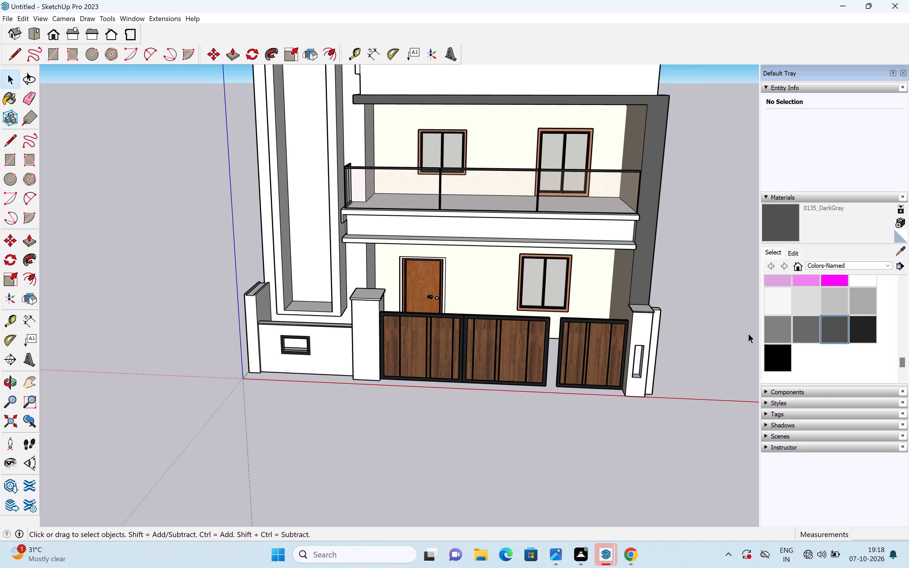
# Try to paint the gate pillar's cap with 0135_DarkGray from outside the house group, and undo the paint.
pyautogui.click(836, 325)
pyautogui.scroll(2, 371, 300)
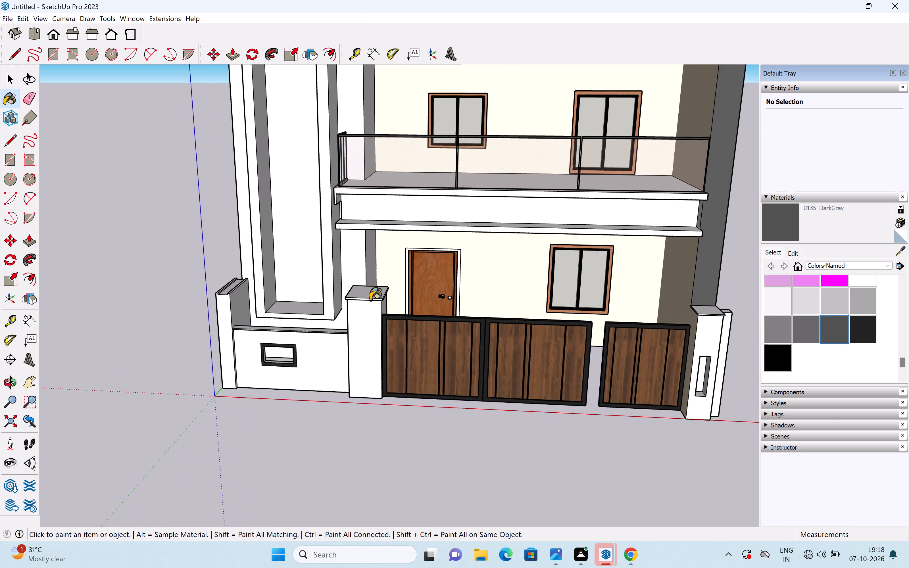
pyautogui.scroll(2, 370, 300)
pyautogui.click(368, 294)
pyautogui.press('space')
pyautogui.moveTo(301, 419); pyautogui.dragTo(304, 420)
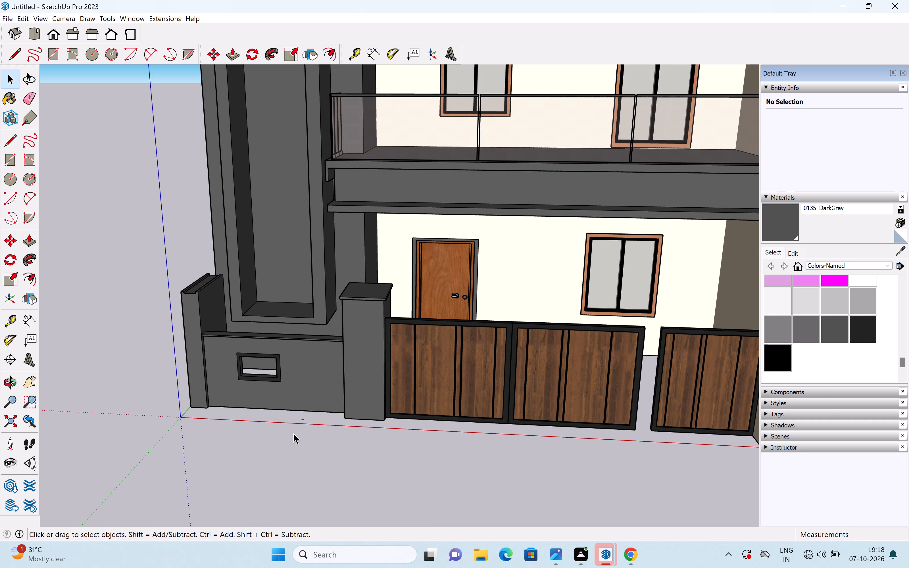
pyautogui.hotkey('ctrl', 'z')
# Open the house group and paint the top face of the gate pillar's cap slab with 0135_DarkGray.
pyautogui.press('space')
pyautogui.scroll(4, 383, 288)
pyautogui.tripleClick(357, 301)
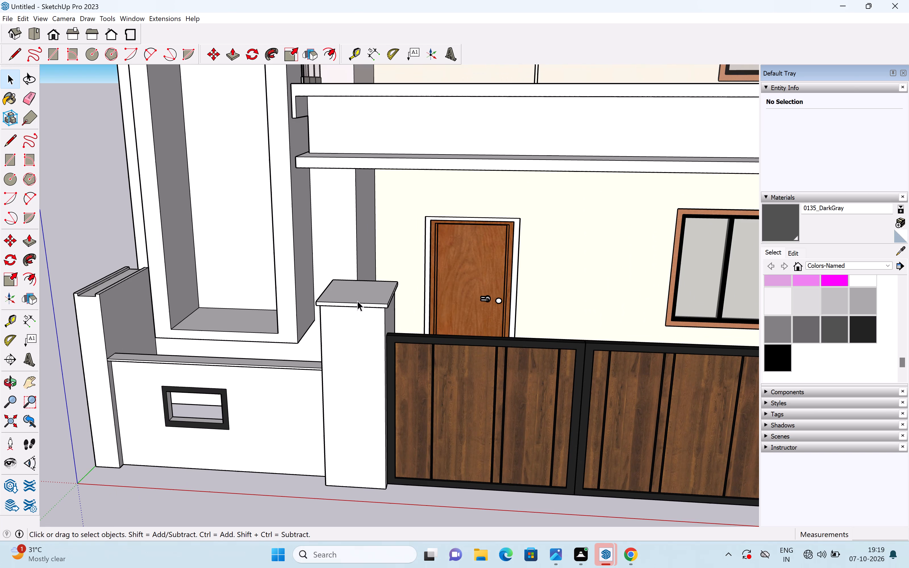
pyautogui.tripleClick(356, 301)
pyautogui.click(356, 300)
pyautogui.doubleClick(353, 304)
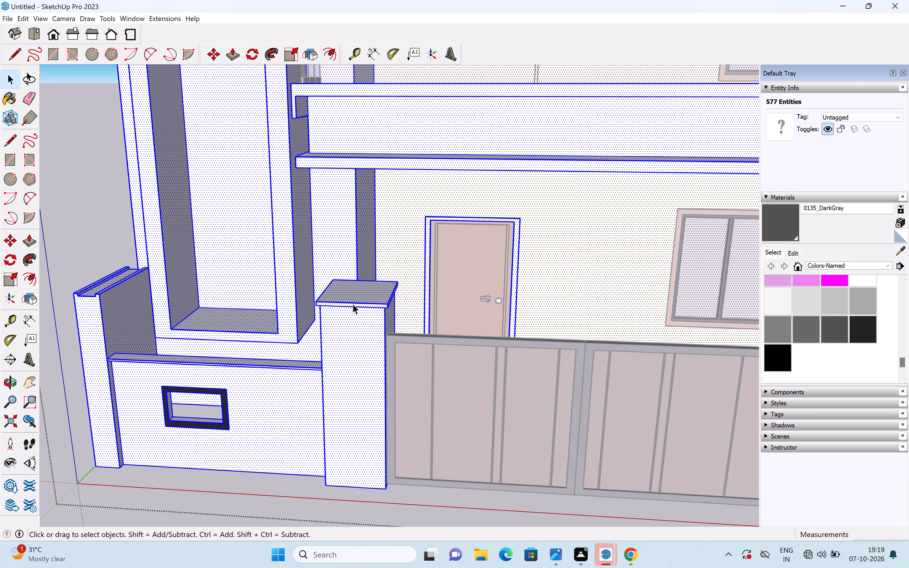
pyautogui.click(355, 301)
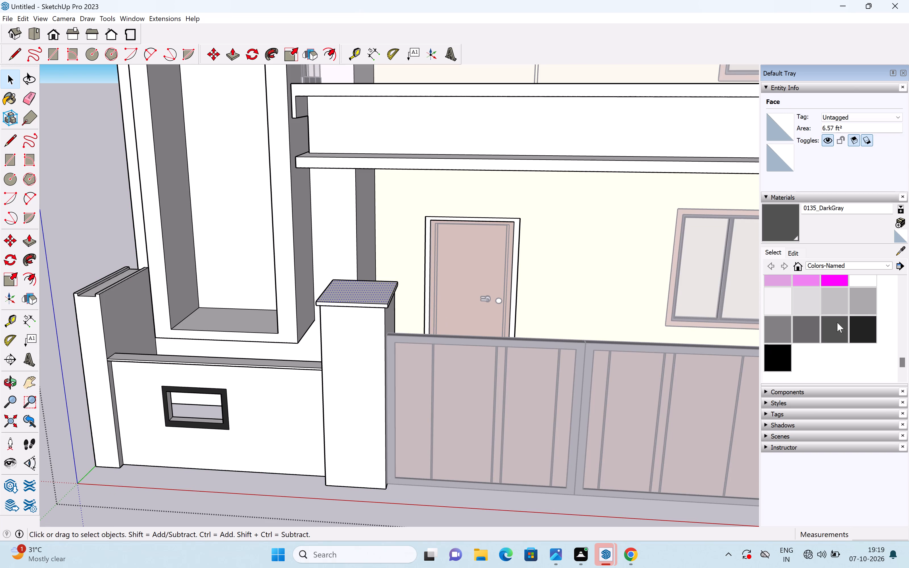
pyautogui.click(835, 329)
pyautogui.click(381, 289)
# Paint the front, gate-side and wall-side edges of the gate pillar's cap slab with 0135_DarkGray, and leave the group.
pyautogui.scroll(-4, 382, 306)
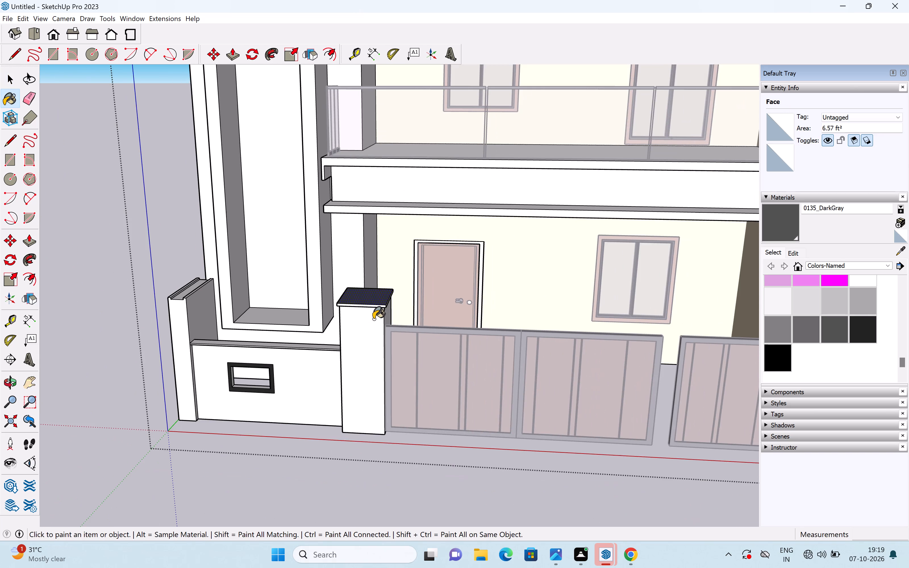
pyautogui.scroll(5, 362, 308)
pyautogui.moveTo(364, 310); pyautogui.dragTo(380, 289, button='middle')
pyautogui.scroll(5, 370, 305)
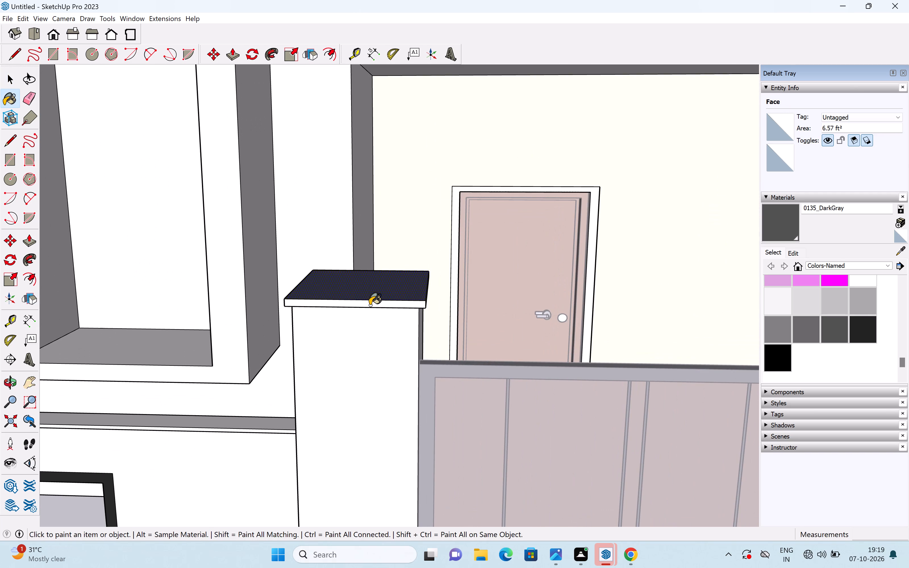
pyautogui.click(370, 305)
pyautogui.moveTo(437, 304); pyautogui.dragTo(320, 321, button='middle')
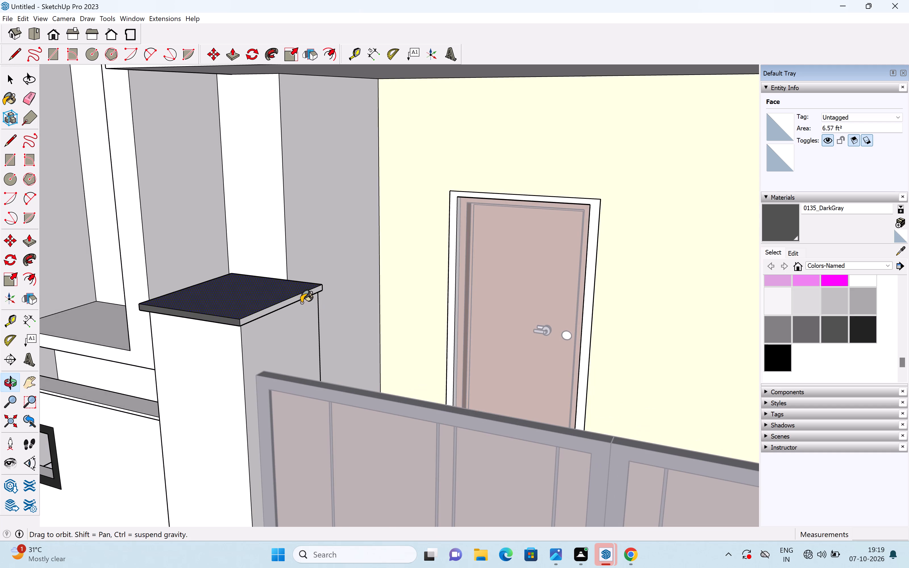
pyautogui.click(300, 297)
pyautogui.scroll(-4, 321, 301)
pyautogui.moveTo(301, 316); pyautogui.dragTo(662, 252, button='middle')
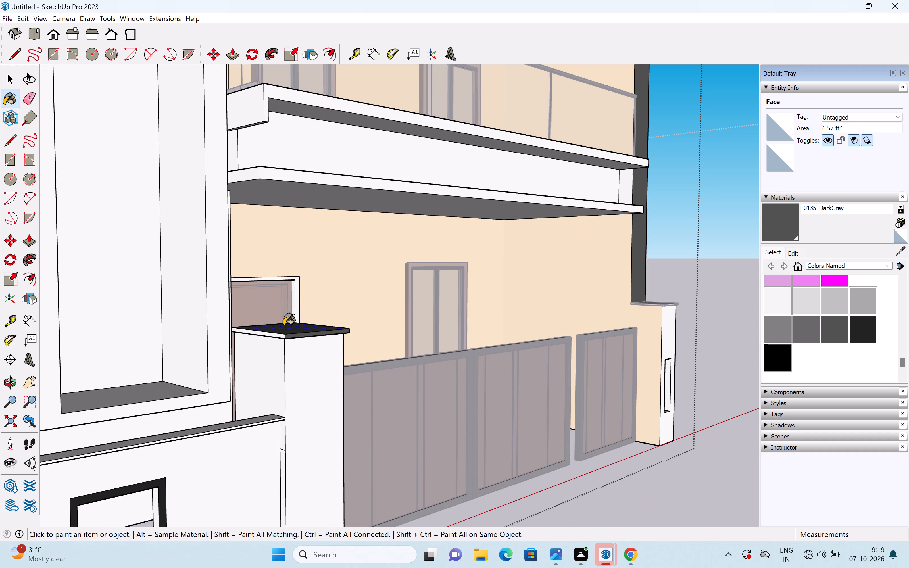
pyautogui.click(263, 333)
pyautogui.scroll(-8, 347, 334)
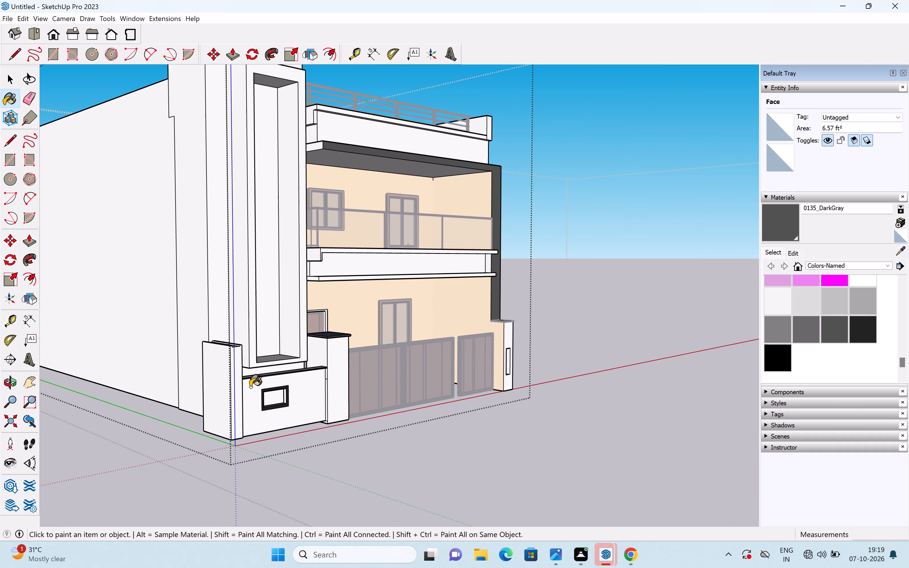
pyautogui.keyDown('shift'); pyautogui.scroll(-1, 251, 386); pyautogui.keyUp('shift')
pyautogui.keyDown('shift'); pyautogui.moveTo(253, 385); pyautogui.dragTo(349, 326, button='middle'); pyautogui.keyUp('shift')
pyautogui.press('space')
pyautogui.click(399, 410)
# Inside the house group, paint the inner raised strip on top of the boundary's left end wall with 0135_DarkGray.
pyautogui.scroll(1, 392, 351)
pyautogui.moveTo(389, 350); pyautogui.dragTo(376, 442, button='middle')
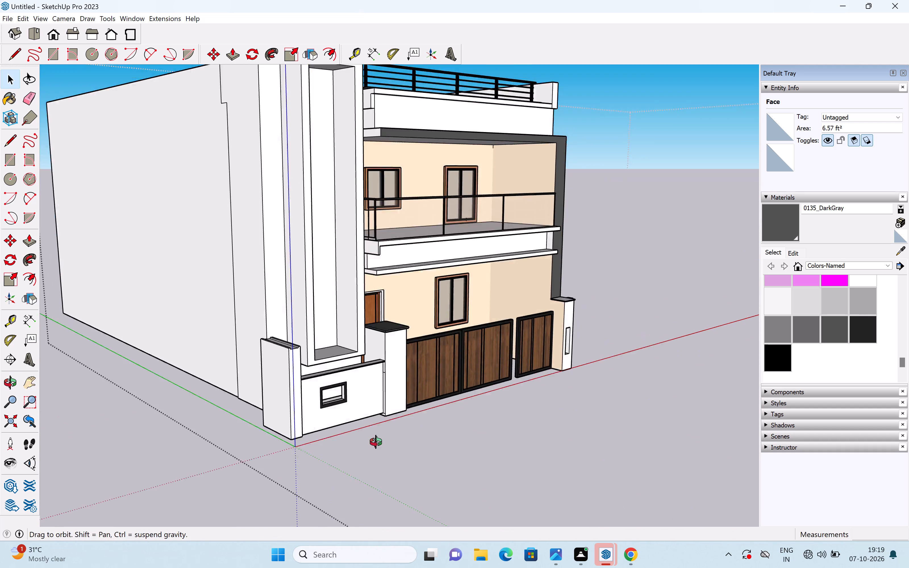
pyautogui.moveTo(376, 442); pyautogui.dragTo(379, 459, button='middle')
pyautogui.keyDown('shift'); pyautogui.moveTo(381, 443); pyautogui.dragTo(404, 355, button='middle'); pyautogui.keyUp('shift')
pyautogui.scroll(3, 330, 353)
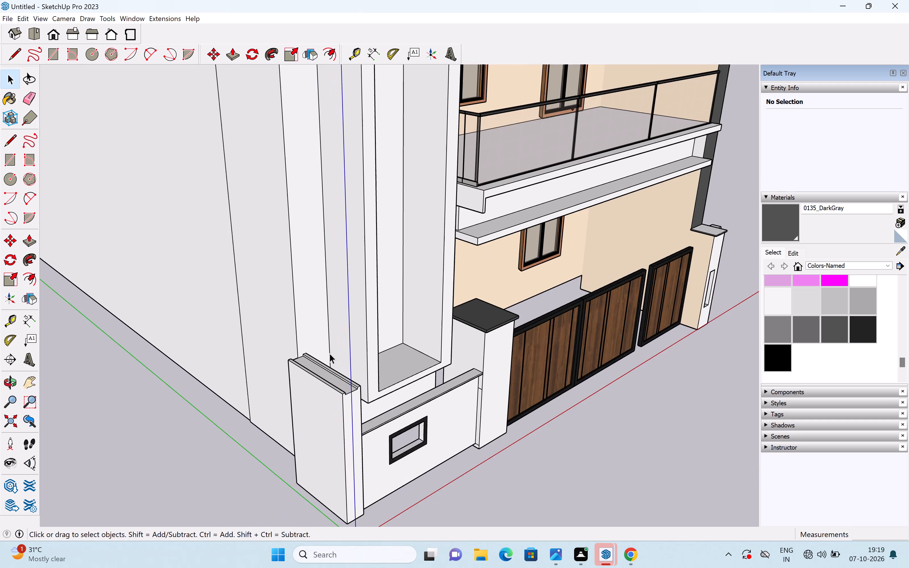
pyautogui.scroll(4, 330, 353)
pyautogui.scroll(-1, 318, 392)
pyautogui.scroll(1, 320, 388)
pyautogui.scroll(6, 348, 374)
pyautogui.tripleClick(352, 374)
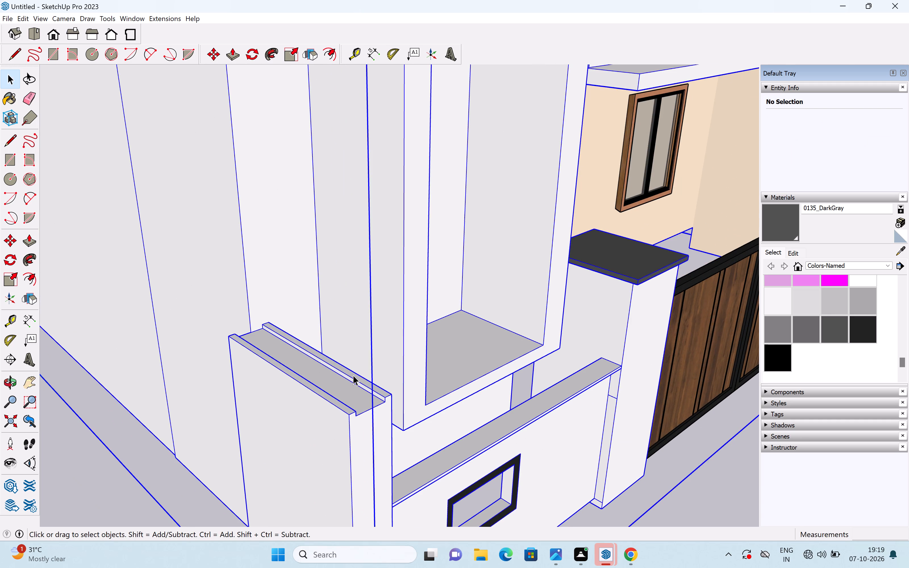
pyautogui.tripleClick(353, 376)
pyautogui.doubleClick(354, 380)
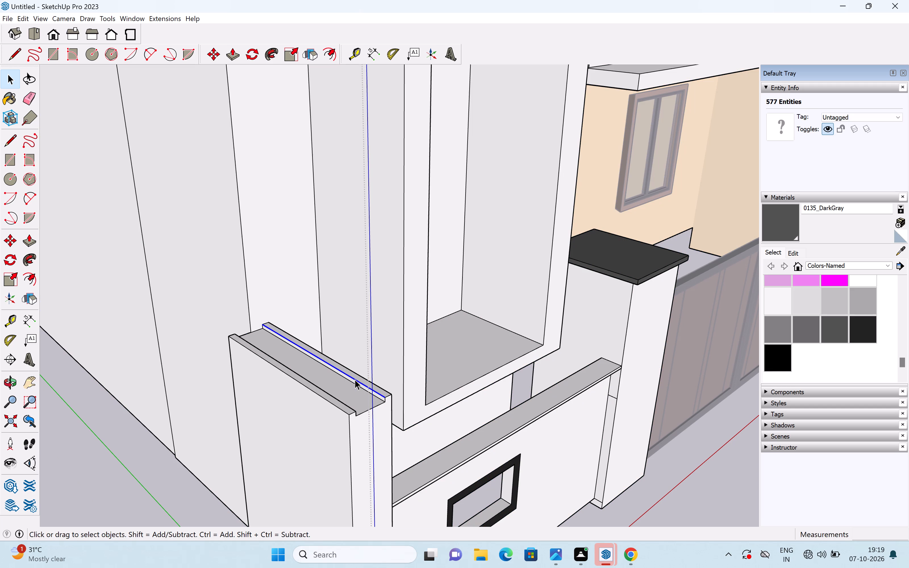
pyautogui.click(356, 377)
pyautogui.click(840, 325)
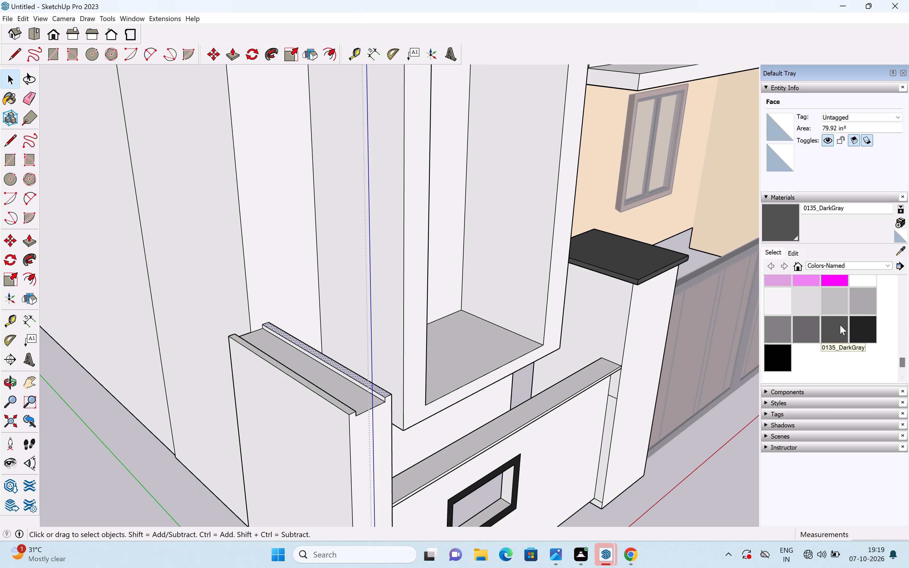
pyautogui.click(381, 394)
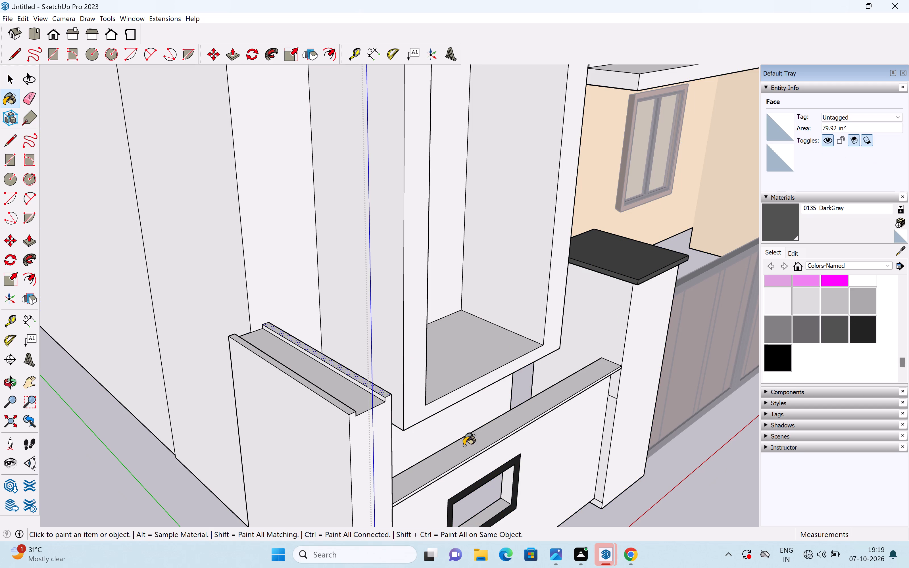
# Paint the outer raised strip on top of the left end wall with 0135_DarkGray, and leave the group.
pyautogui.scroll(3, 277, 376)
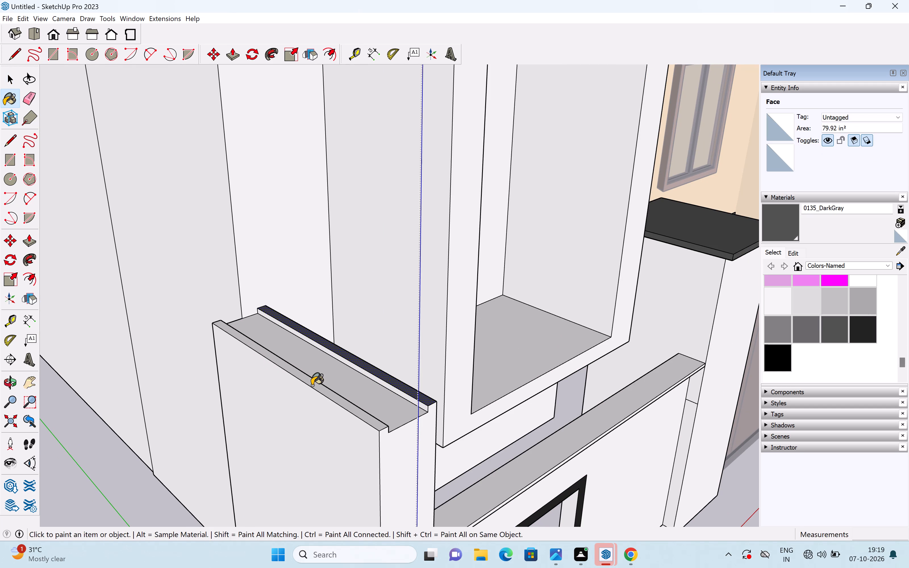
pyautogui.press('space')
pyautogui.click(318, 386)
pyautogui.click(318, 388)
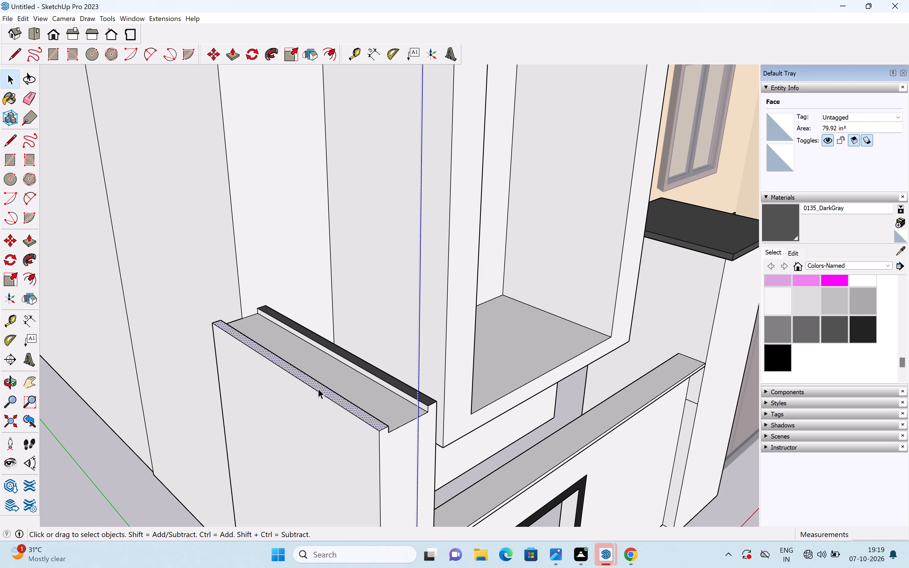
pyautogui.click(829, 331)
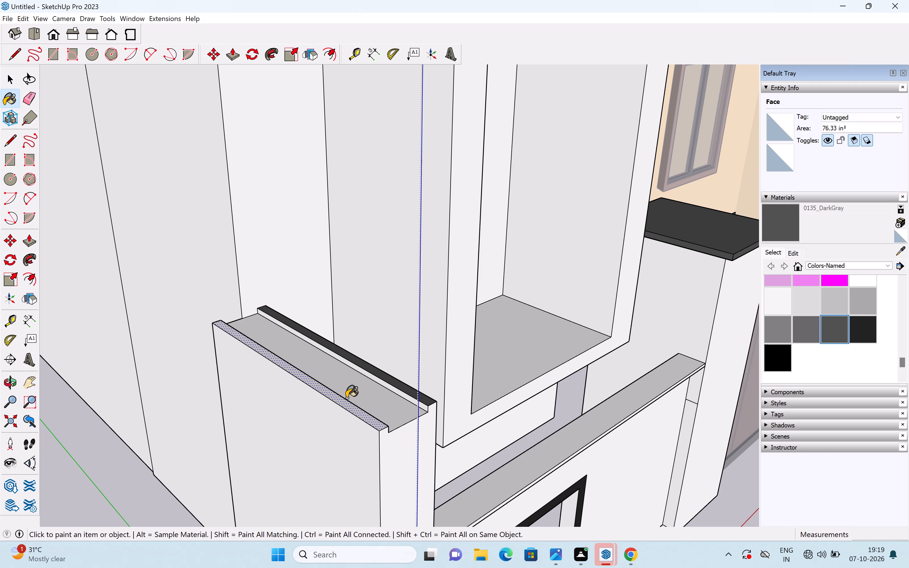
pyautogui.click(344, 405)
pyautogui.scroll(-4, 351, 390)
pyautogui.scroll(1, 351, 390)
pyautogui.scroll(-10, 351, 390)
pyautogui.press('space')
pyautogui.moveTo(506, 394); pyautogui.dragTo(271, 405, button='middle')
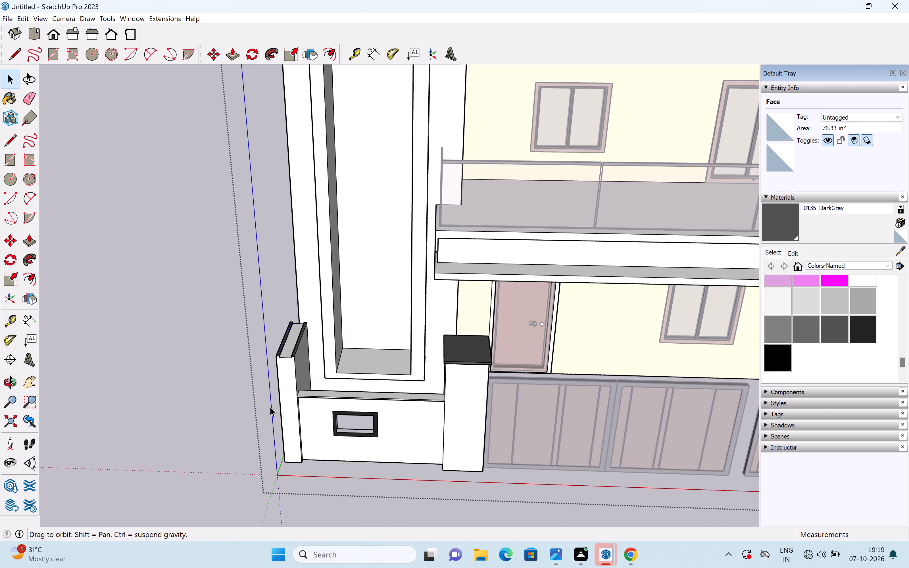
pyautogui.scroll(-8, 332, 434)
pyautogui.click(489, 500)
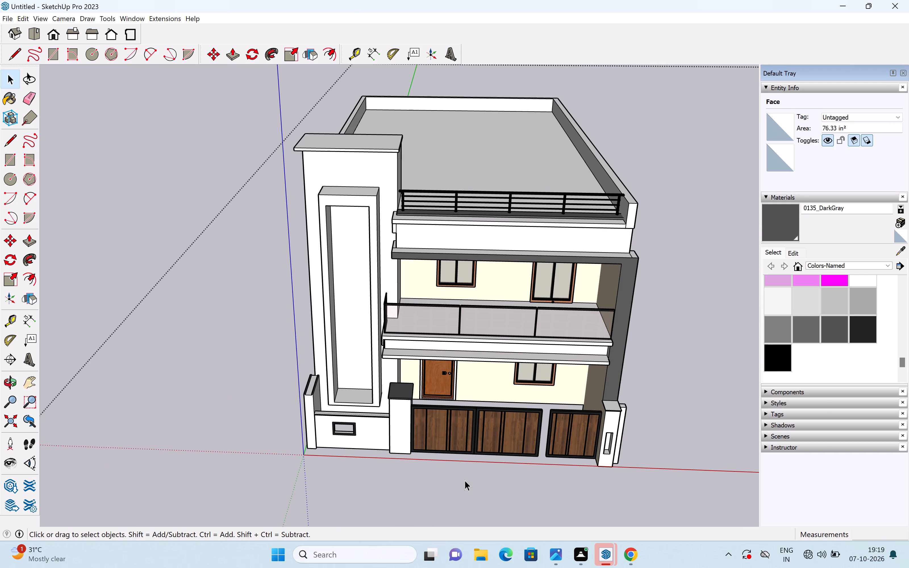
# Paint the top face of the cap slab on the pillar at the gate's right end with 0135_DarkGray.
pyautogui.keyDown('shift'); pyautogui.moveTo(456, 475); pyautogui.dragTo(296, 381, button='middle'); pyautogui.keyUp('shift')
pyautogui.scroll(10, 409, 301)
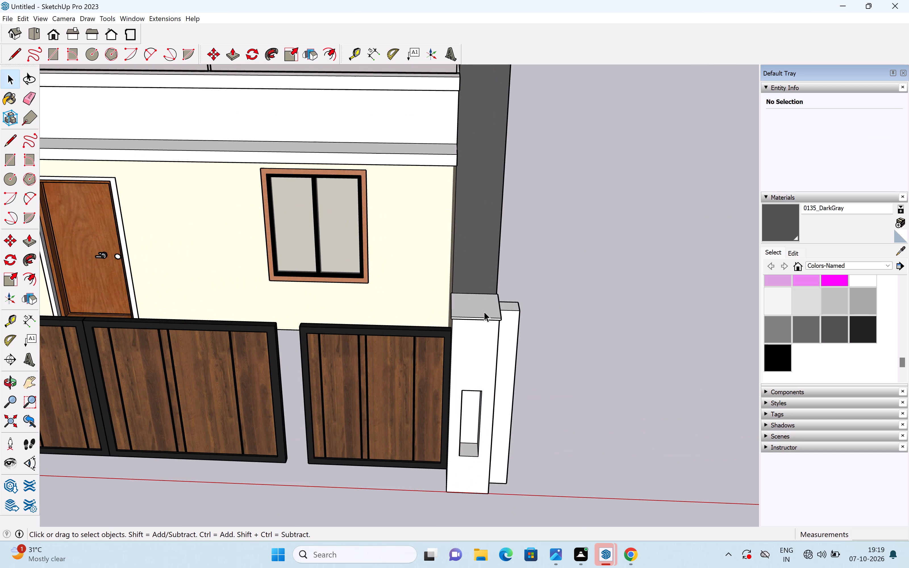
pyautogui.click(482, 311)
pyautogui.scroll(4, 482, 311)
pyautogui.moveTo(825, 320); pyautogui.dragTo(822, 319)
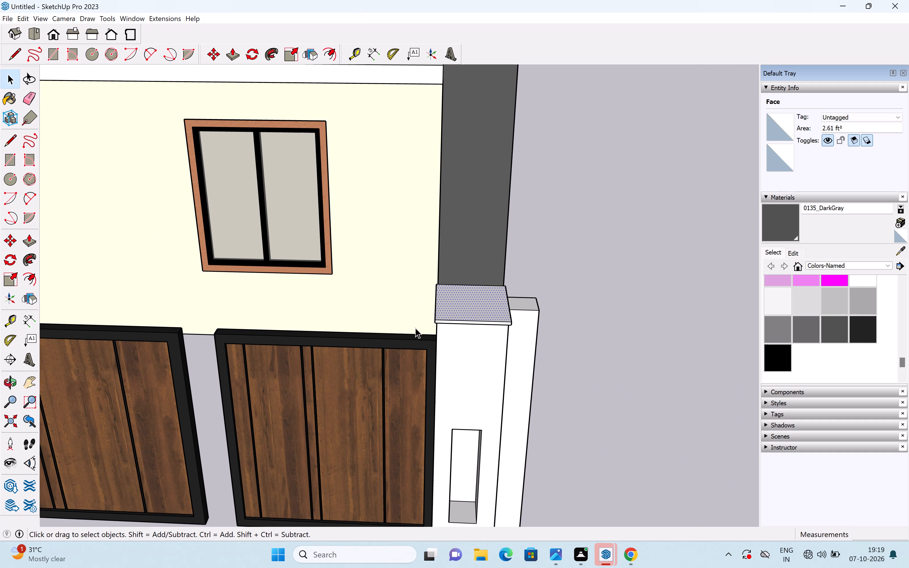
pyautogui.moveTo(839, 335); pyautogui.dragTo(835, 332)
pyautogui.click(474, 298)
pyautogui.press('space')
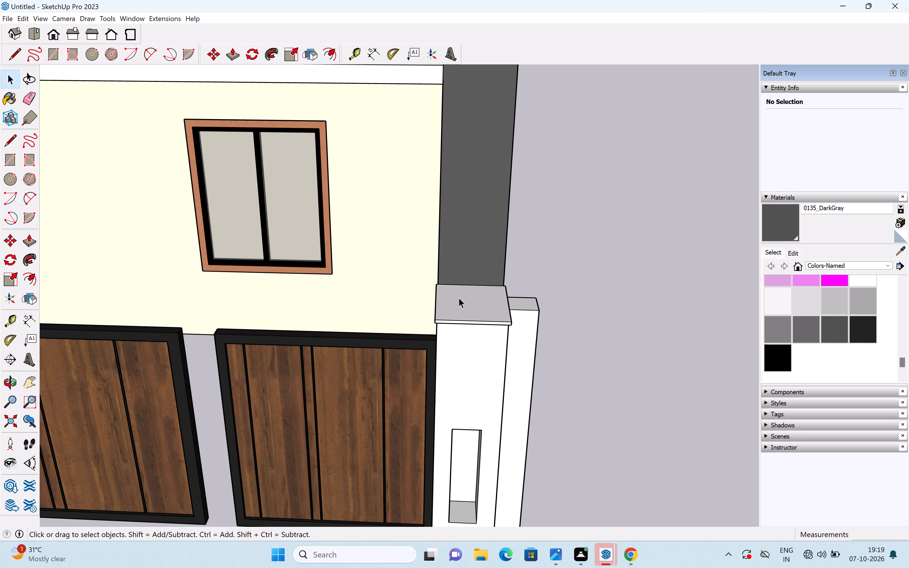
pyautogui.click(459, 298)
pyautogui.doubleClick(479, 319)
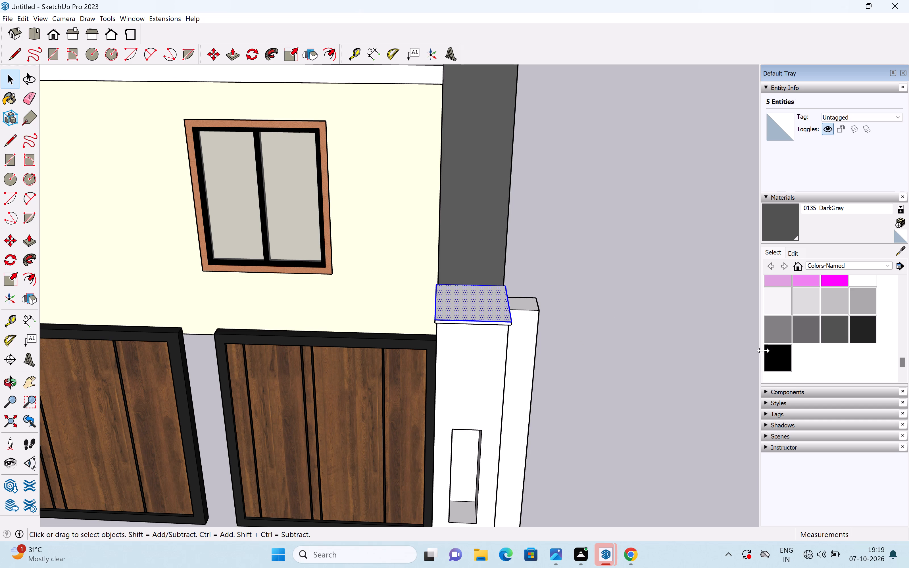
pyautogui.click(840, 331)
pyautogui.click(474, 310)
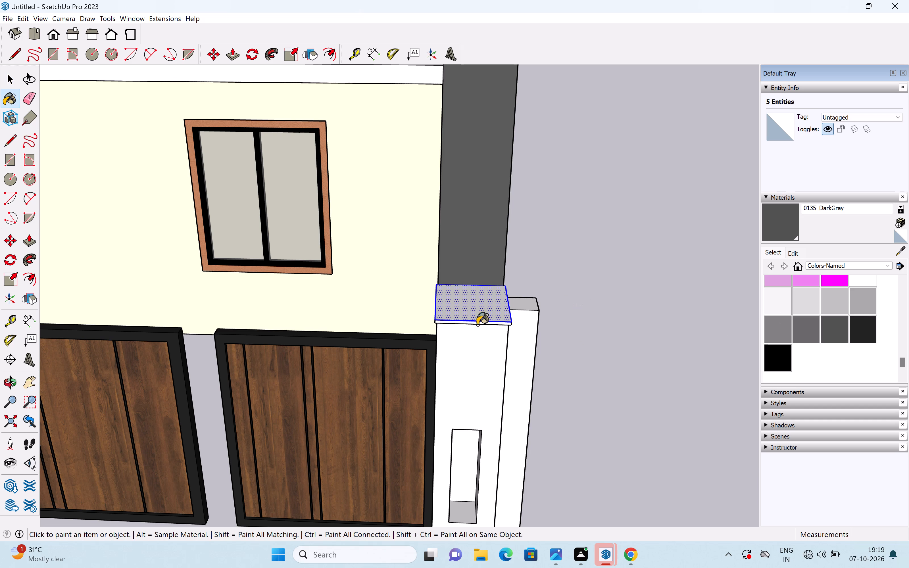
# Paint the front, outer-side and gate-side edges of the right end pillar's cap slab with 0135_DarkGray, and clear the selection.
pyautogui.scroll(5, 477, 329)
pyautogui.moveTo(484, 316); pyautogui.dragTo(498, 273, button='middle')
pyautogui.scroll(3, 488, 314)
pyautogui.click(487, 320)
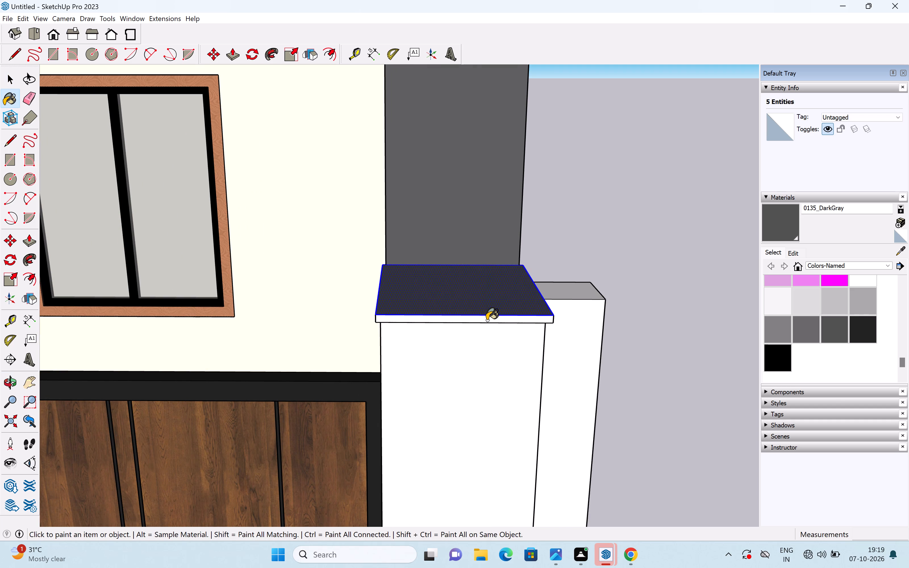
pyautogui.moveTo(559, 302); pyautogui.dragTo(380, 326, button='middle')
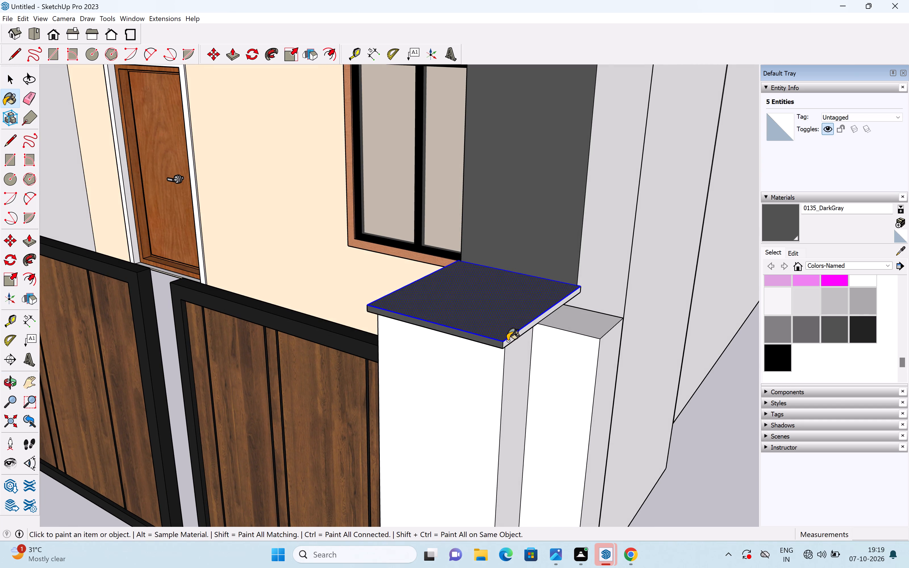
pyautogui.click(507, 341)
pyautogui.moveTo(423, 321); pyautogui.dragTo(598, 287, button='middle')
pyautogui.scroll(2, 377, 322)
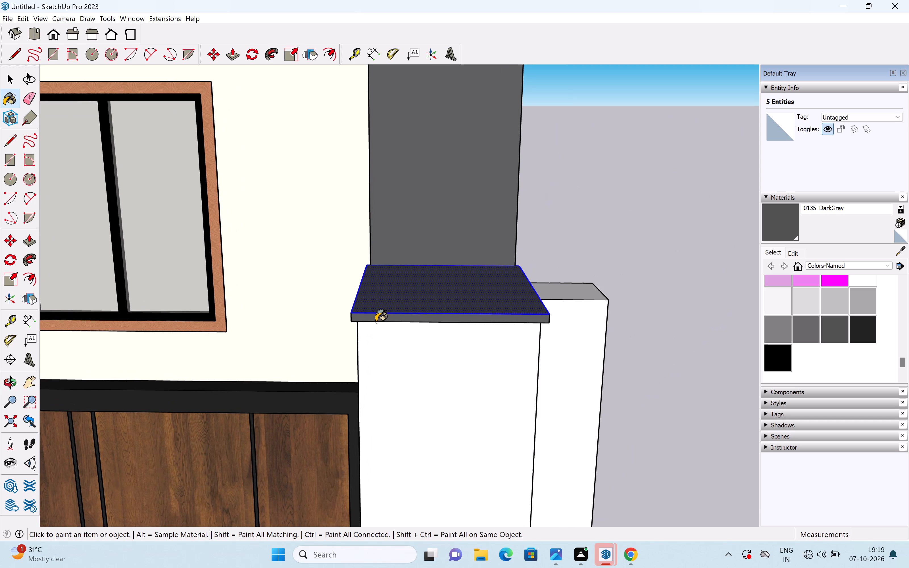
pyautogui.moveTo(377, 321); pyautogui.dragTo(625, 286, button='middle')
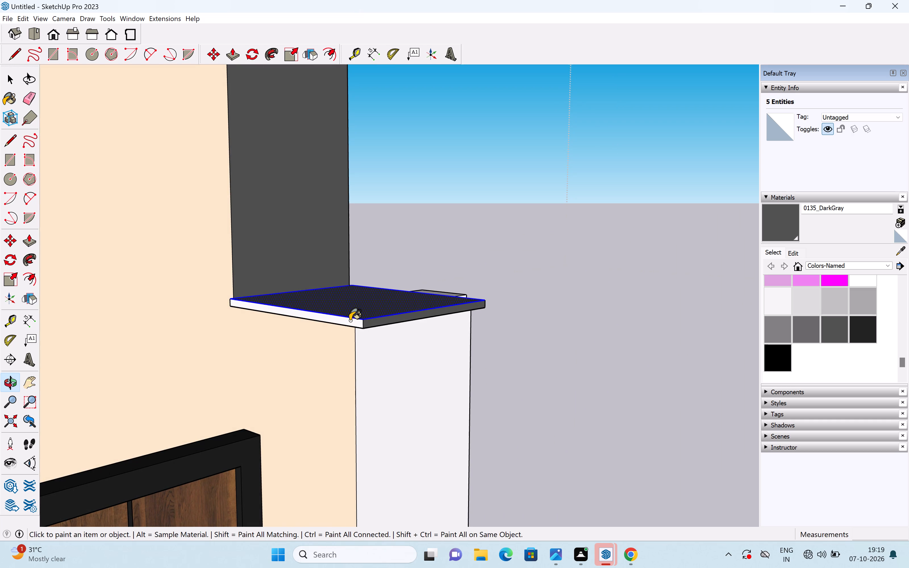
pyautogui.click(350, 321)
pyautogui.press('space')
pyautogui.scroll(-10, 546, 298)
pyautogui.moveTo(534, 298); pyautogui.dragTo(367, 342, button='middle')
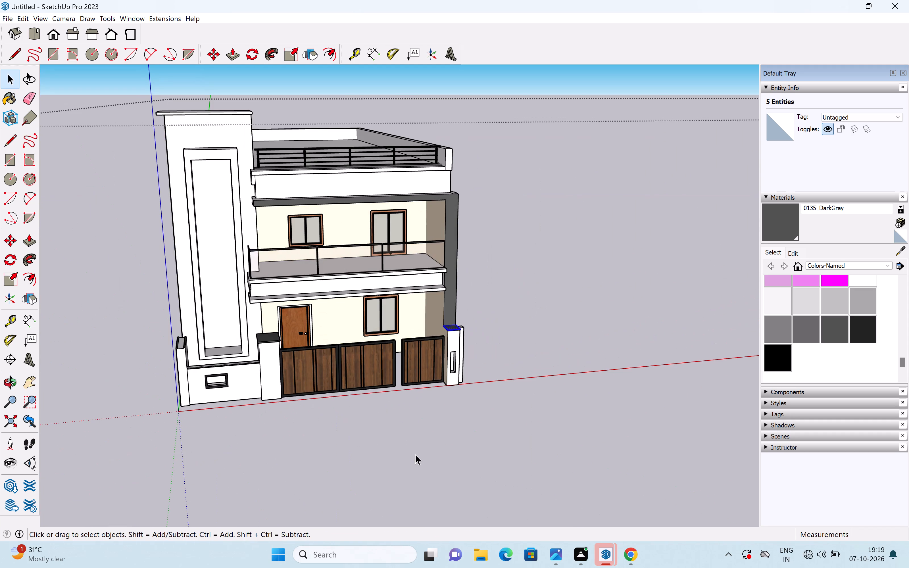
pyautogui.click(415, 454)
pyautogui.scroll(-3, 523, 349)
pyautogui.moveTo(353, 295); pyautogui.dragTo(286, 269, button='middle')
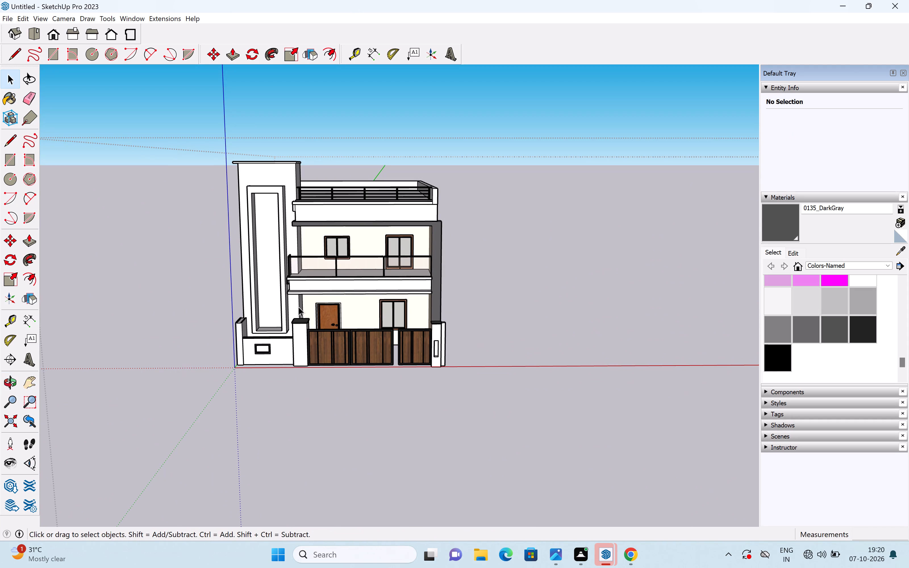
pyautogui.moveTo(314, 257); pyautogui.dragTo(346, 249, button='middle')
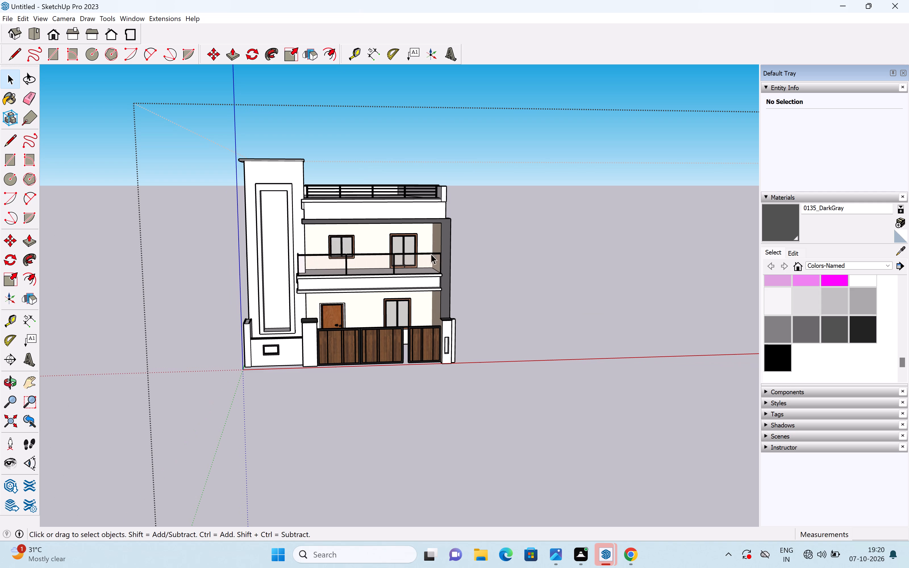
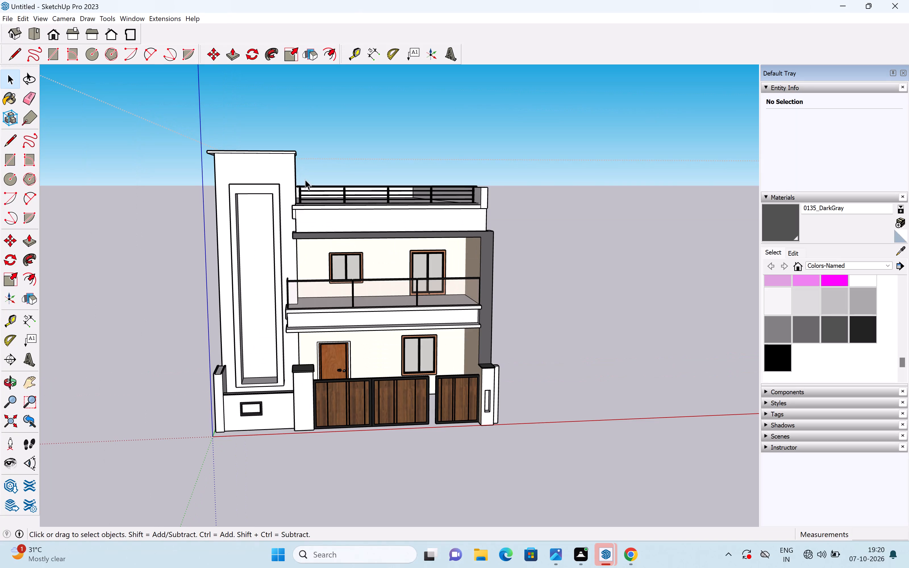
# Inside the house group, paint the front face of the tall projecting frame on the tower with 0135_DarkGray.
pyautogui.doubleClick(264, 187)
pyautogui.tripleClick(266, 188)
pyautogui.click(266, 191)
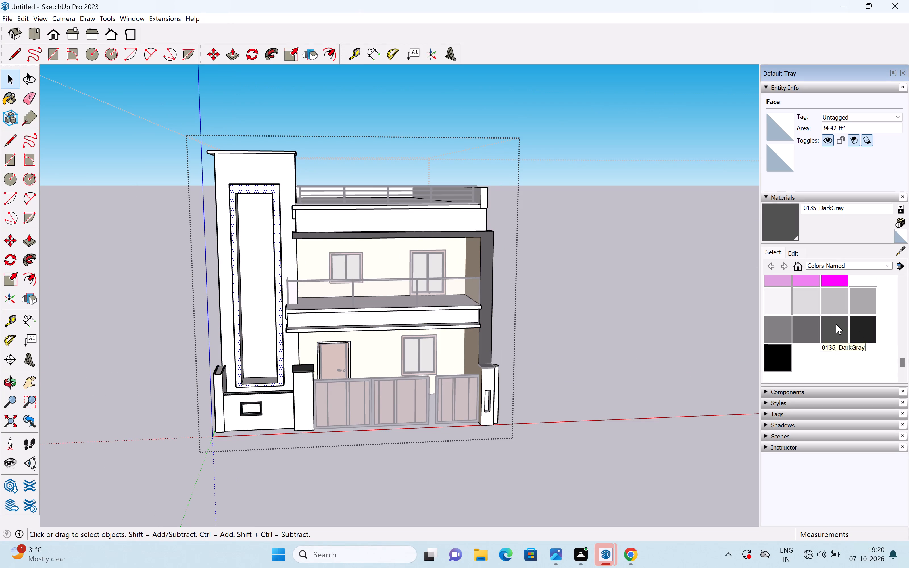
pyautogui.moveTo(835, 325); pyautogui.dragTo(834, 322)
pyautogui.keyDown('shift'); pyautogui.moveTo(476, 275); pyautogui.dragTo(381, 287, button='middle'); pyautogui.keyUp('shift')
pyautogui.scroll(-2, 388, 286)
pyautogui.keyDown('shift'); pyautogui.moveTo(370, 285); pyautogui.dragTo(462, 277, button='middle'); pyautogui.keyUp('shift')
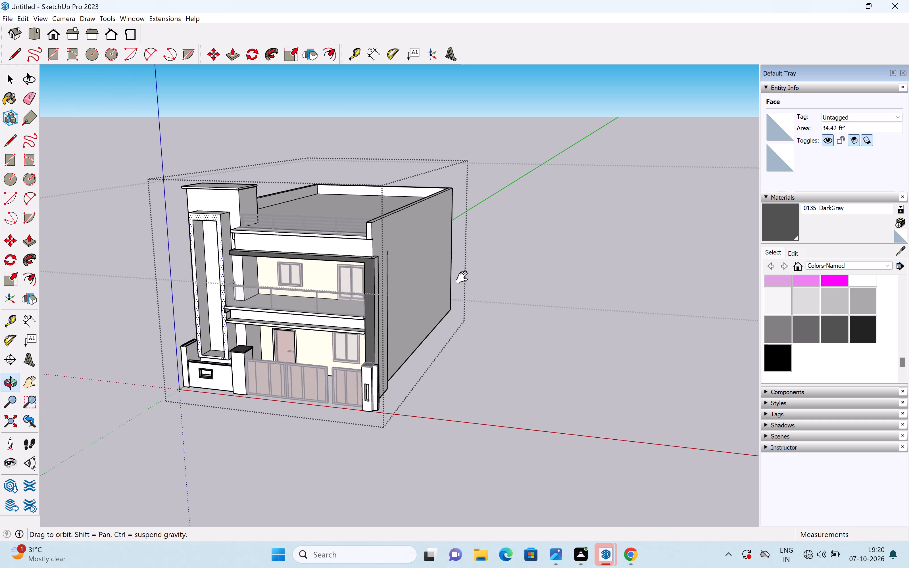
pyautogui.keyDown('shift'); pyautogui.moveTo(462, 277); pyautogui.dragTo(482, 277, button='middle'); pyautogui.keyUp('shift')
pyautogui.click(833, 334)
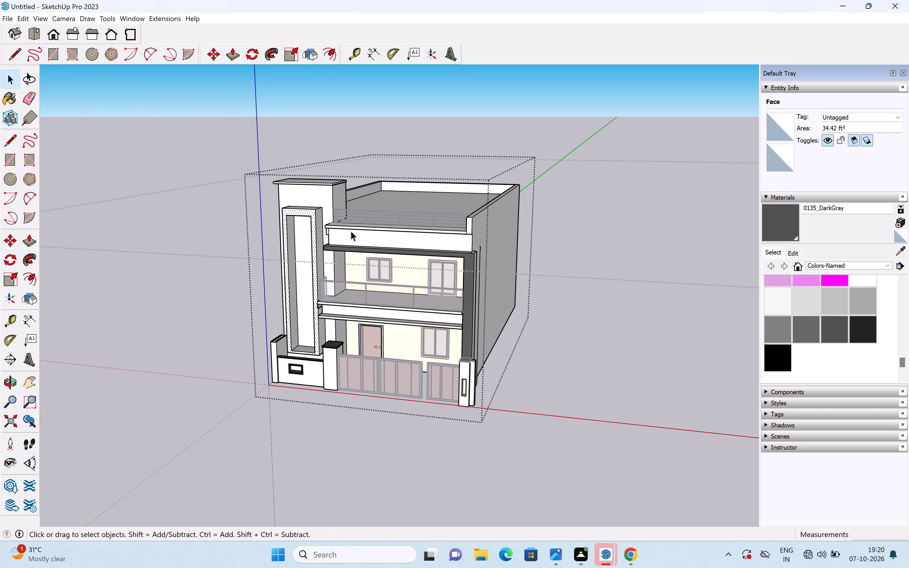
pyautogui.doubleClick(840, 333)
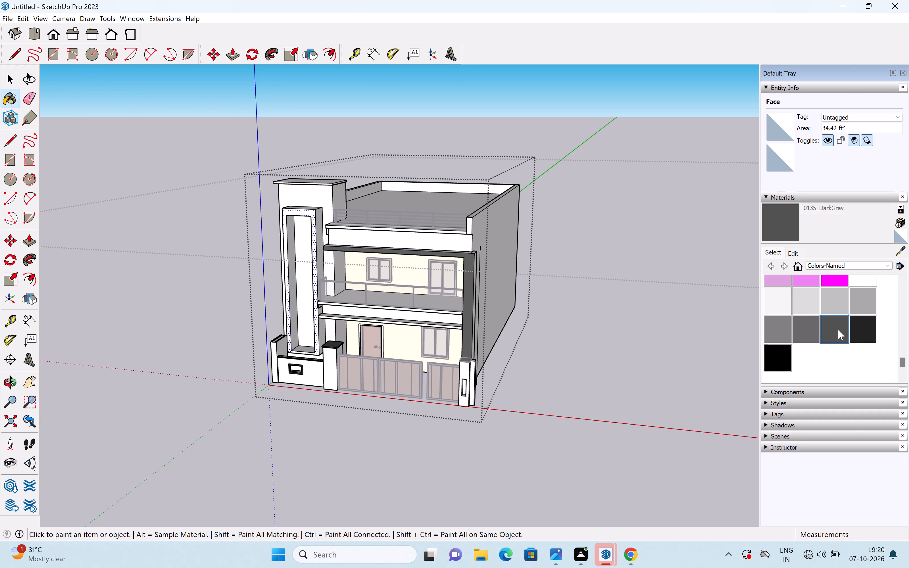
pyautogui.click(837, 329)
pyautogui.click(312, 215)
# Paint the outer-side and balcony-side faces of the tower's projecting frame with 0135_DarkGray.
pyautogui.moveTo(328, 241); pyautogui.dragTo(589, 229, button='middle')
pyautogui.scroll(6, 575, 215)
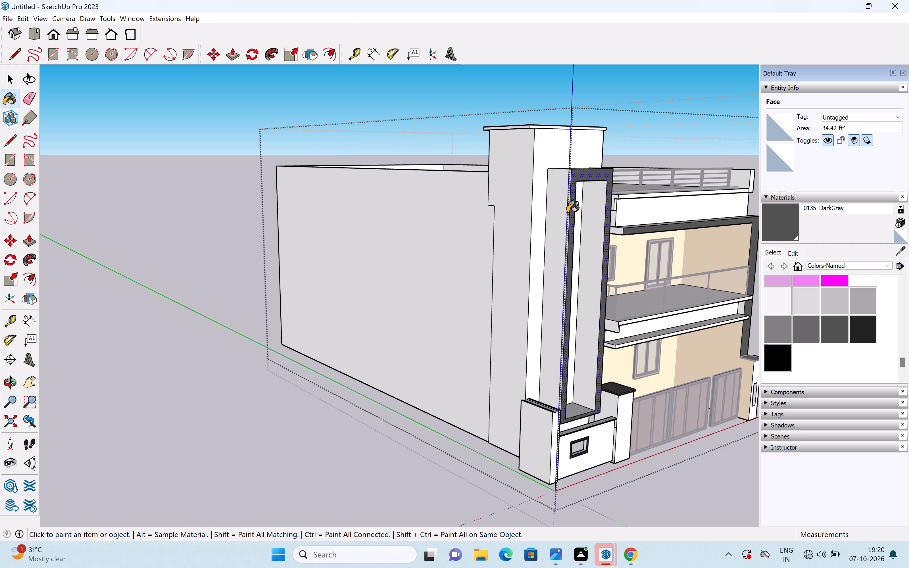
pyautogui.click(560, 213)
pyautogui.scroll(-2, 573, 221)
pyautogui.moveTo(577, 222); pyautogui.dragTo(381, 243, button='middle')
pyautogui.scroll(3, 349, 246)
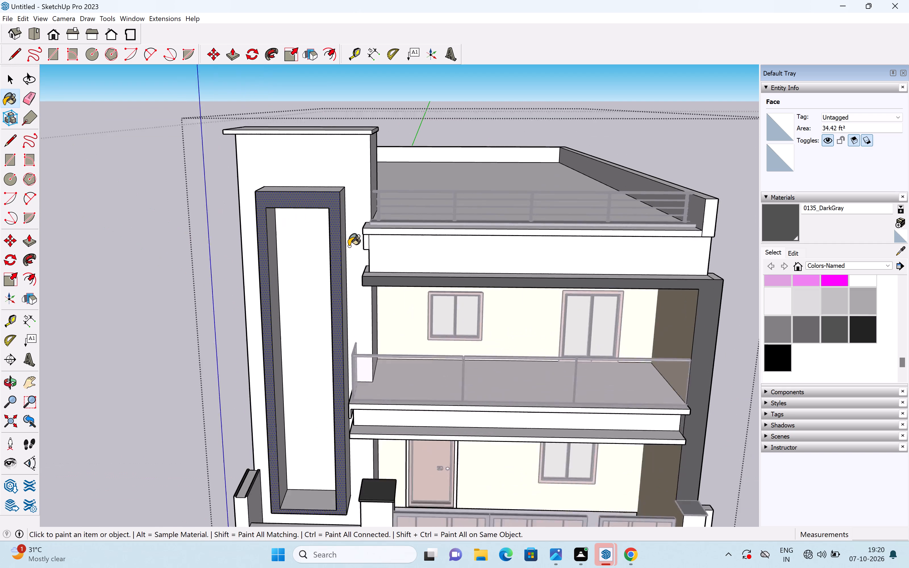
pyautogui.scroll(2, 349, 246)
pyautogui.click(342, 247)
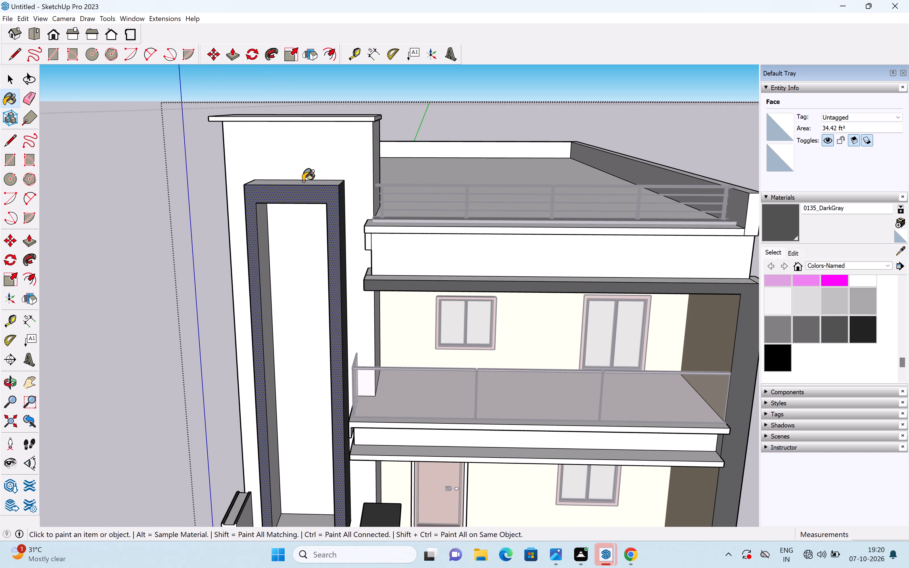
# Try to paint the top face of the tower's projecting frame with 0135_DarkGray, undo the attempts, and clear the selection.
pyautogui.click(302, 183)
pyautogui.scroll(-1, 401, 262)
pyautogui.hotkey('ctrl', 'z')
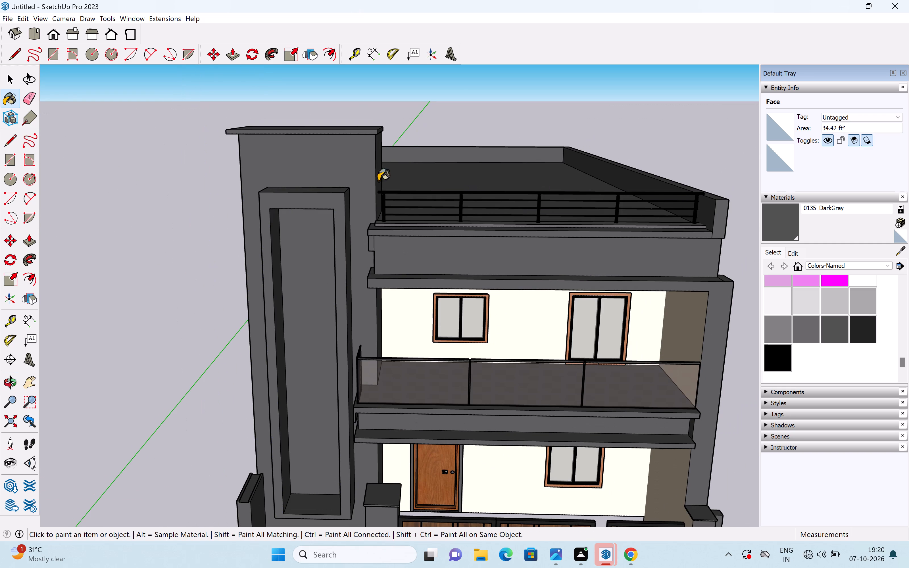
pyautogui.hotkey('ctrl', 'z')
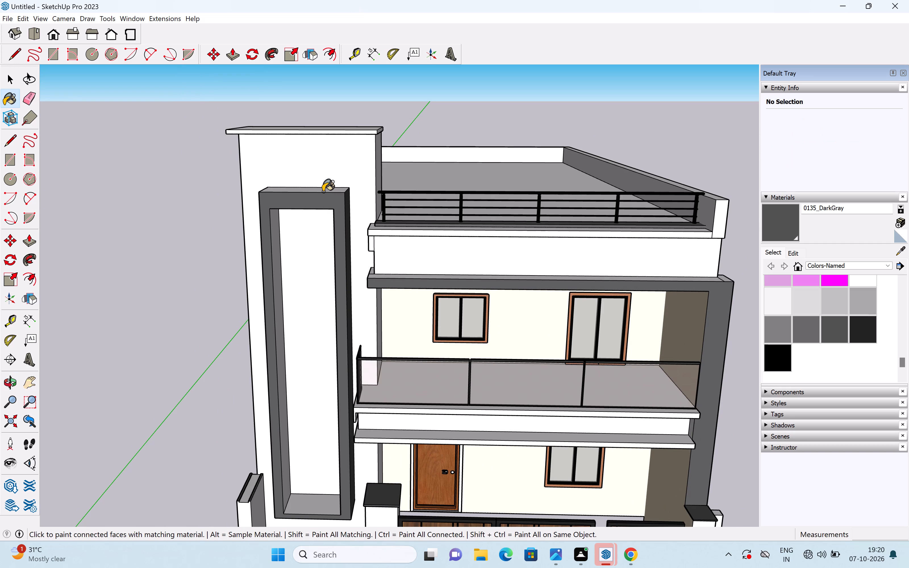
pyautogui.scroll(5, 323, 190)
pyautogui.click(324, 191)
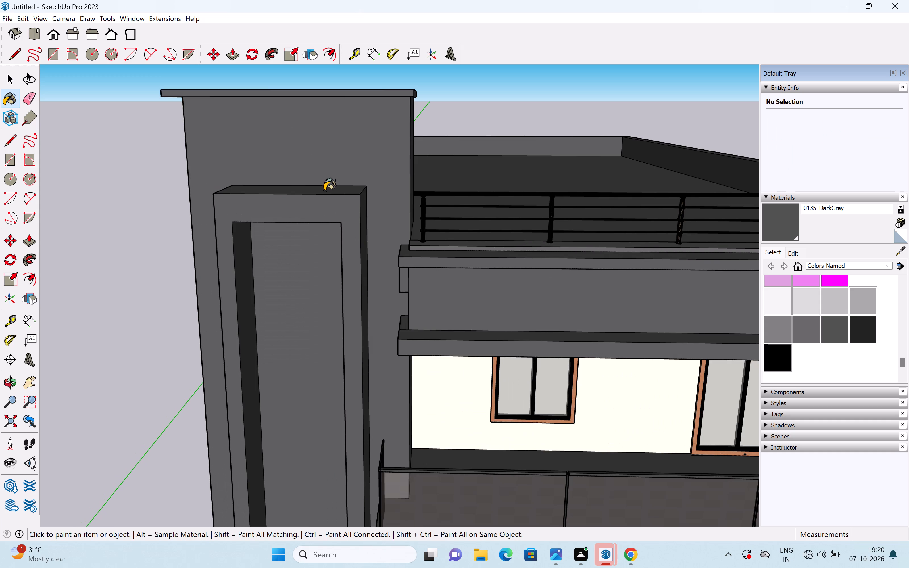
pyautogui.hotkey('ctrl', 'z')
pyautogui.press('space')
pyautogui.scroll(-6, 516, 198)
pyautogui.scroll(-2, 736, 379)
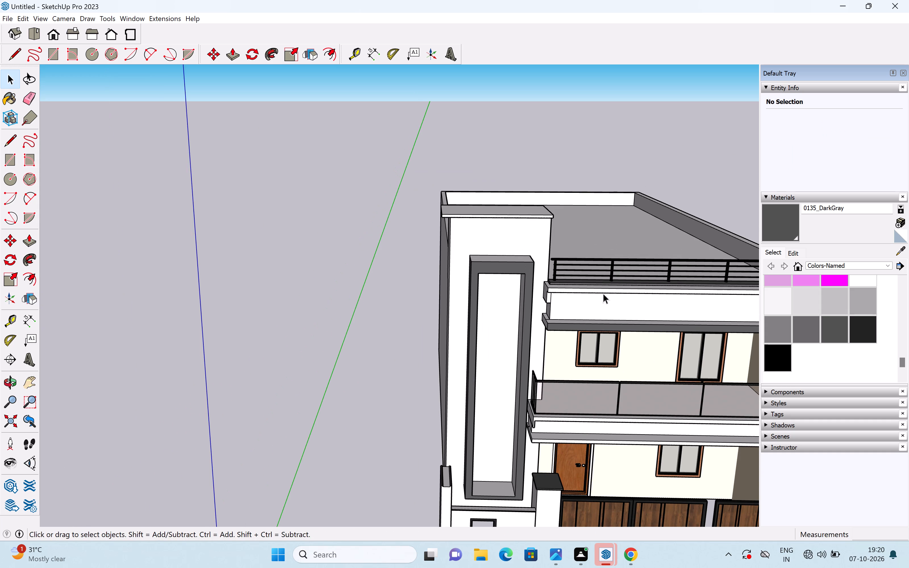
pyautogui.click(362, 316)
# Inside the house group, paint the front edge and top face of the tower's roof slab with 0135_DarkGray.
pyautogui.scroll(-8, 441, 143)
pyautogui.moveTo(502, 345); pyautogui.dragTo(485, 246, button='middle')
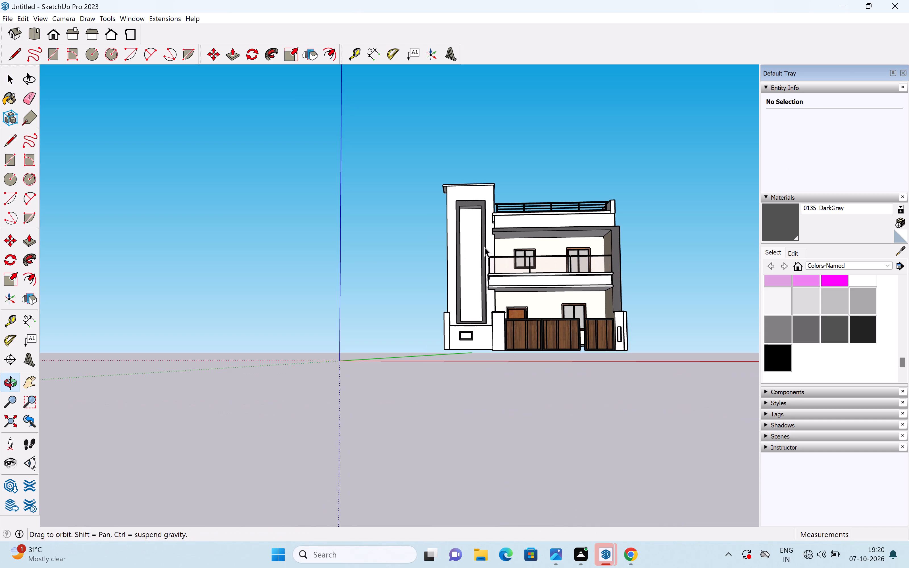
pyautogui.click(481, 387)
pyautogui.moveTo(482, 279); pyautogui.dragTo(481, 346, button='middle')
pyautogui.scroll(11, 535, 194)
pyautogui.scroll(5, 434, 197)
pyautogui.doubleClick(434, 235)
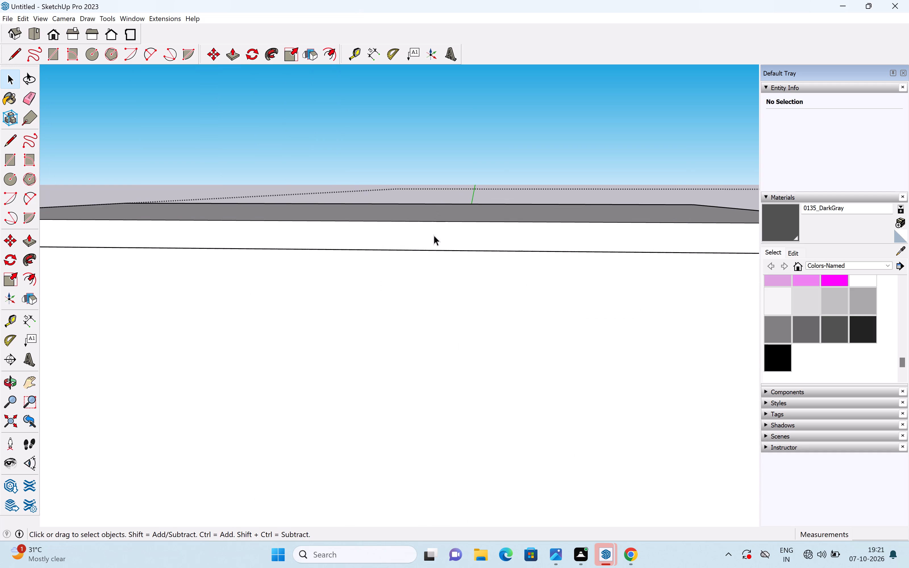
pyautogui.scroll(-4, 433, 235)
pyautogui.tripleClick(432, 235)
pyautogui.doubleClick(432, 235)
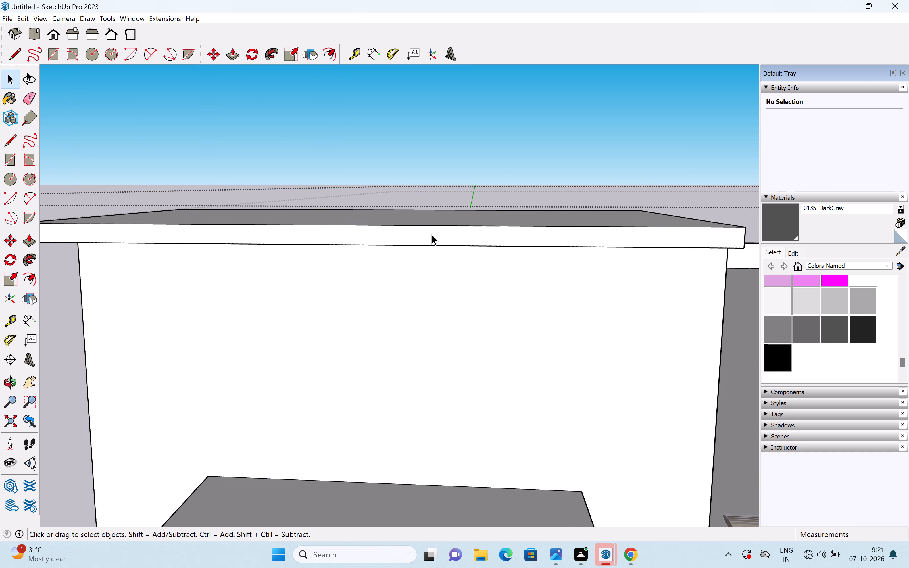
pyautogui.tripleClick(432, 235)
pyautogui.tripleClick(430, 235)
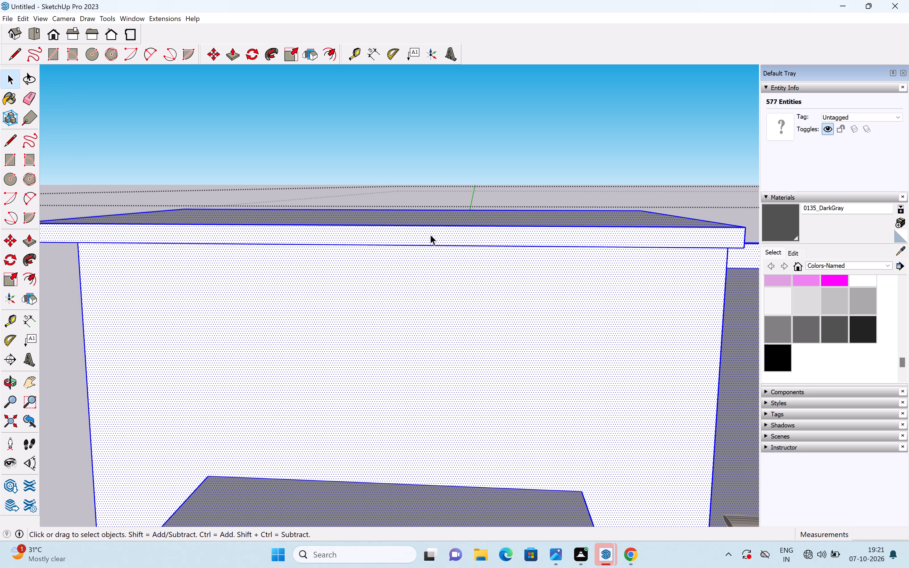
pyautogui.doubleClick(430, 235)
pyautogui.scroll(-9, 438, 229)
pyautogui.doubleClick(444, 233)
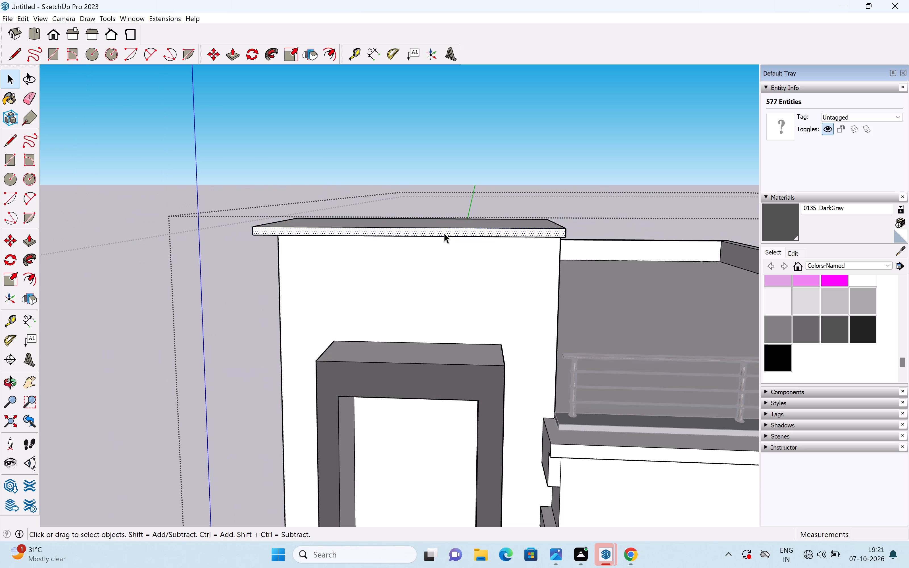
pyautogui.click(832, 333)
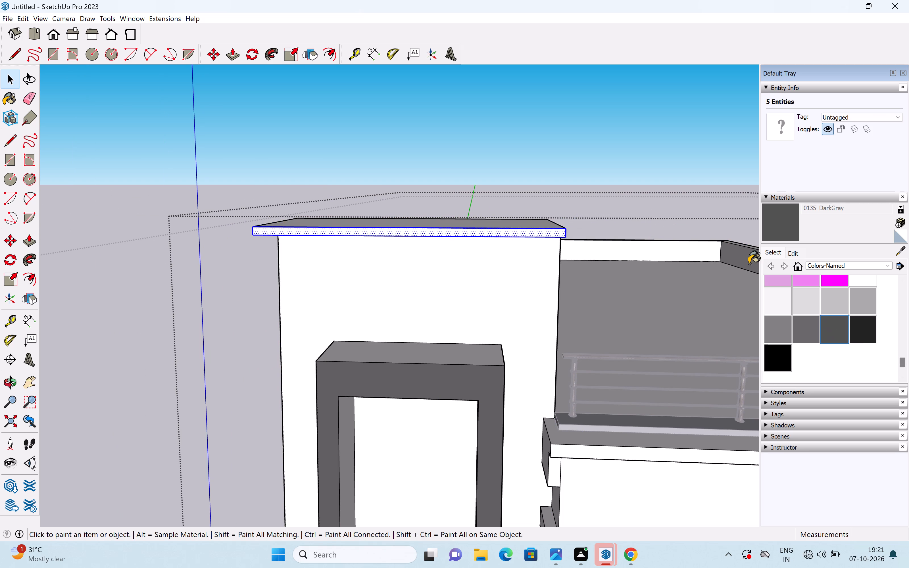
pyautogui.click(533, 229)
pyautogui.click(532, 222)
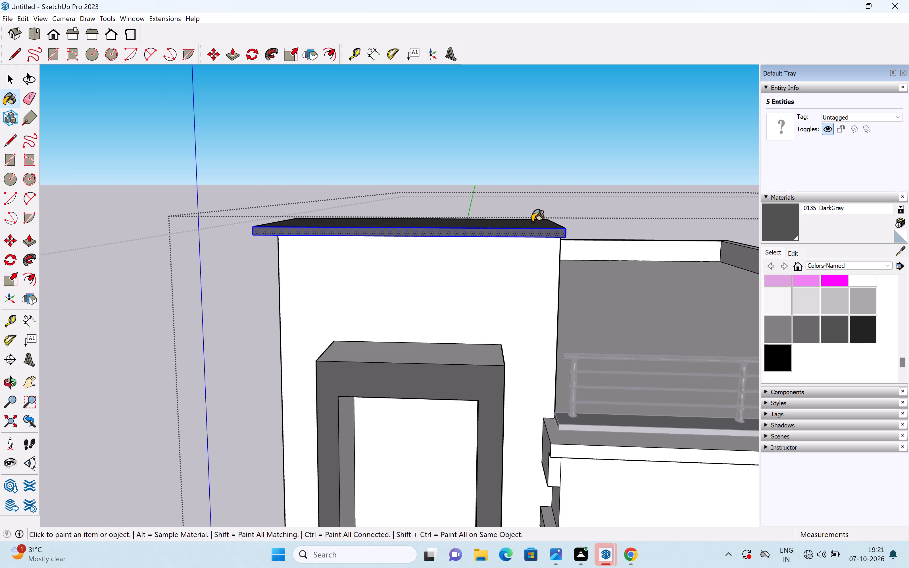
# Paint the outer-side and terrace-side edges of the tower's roof slab with 0135_DarkGray, and leave the group.
pyautogui.scroll(-4, 532, 225)
pyautogui.moveTo(420, 252); pyautogui.dragTo(770, 256, button='middle')
pyautogui.scroll(3, 325, 212)
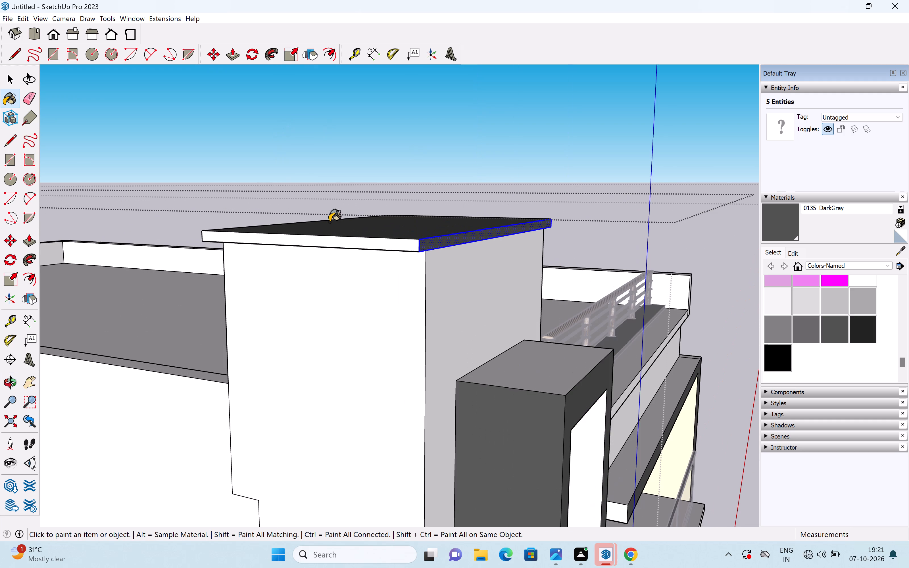
pyautogui.click(337, 241)
pyautogui.scroll(-1, 355, 230)
pyautogui.scroll(1, 364, 231)
pyautogui.scroll(-2, 381, 232)
pyautogui.moveTo(499, 215); pyautogui.dragTo(201, 214, button='middle')
pyautogui.scroll(1, 201, 214)
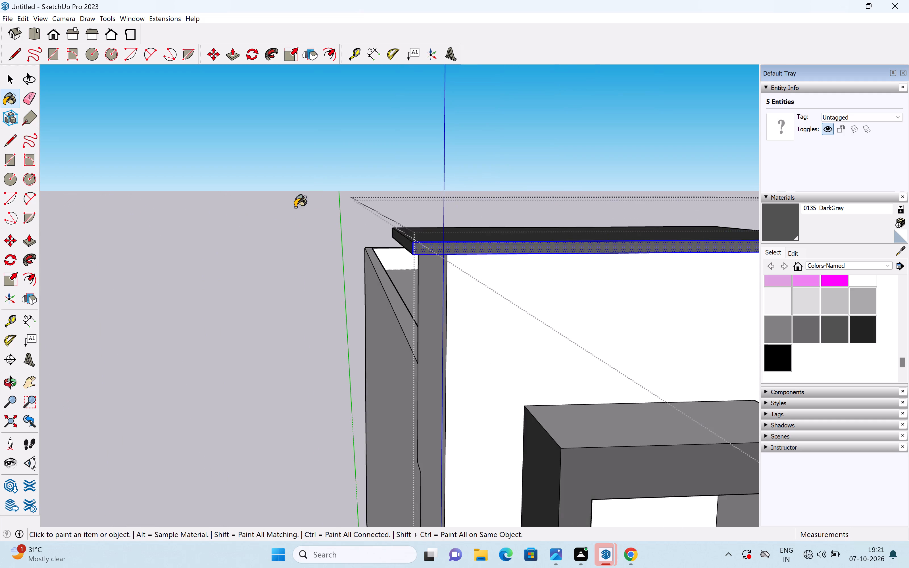
pyautogui.scroll(-13, 330, 216)
pyautogui.moveTo(485, 243); pyautogui.dragTo(242, 254, button='middle')
pyautogui.scroll(12, 360, 233)
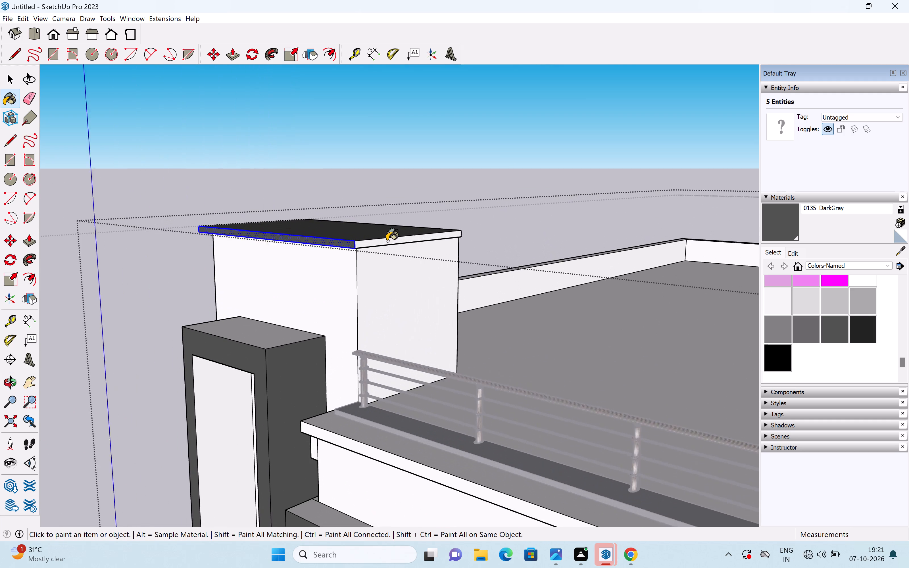
pyautogui.click(385, 243)
pyautogui.scroll(-2, 464, 218)
pyautogui.scroll(1, 466, 222)
pyautogui.scroll(-3, 466, 223)
pyautogui.moveTo(491, 228); pyautogui.dragTo(223, 269, button='middle')
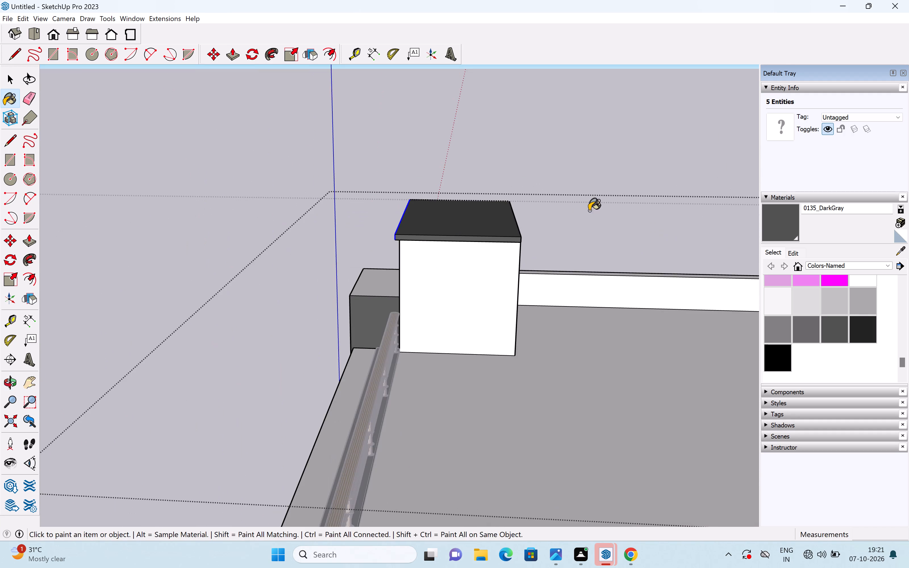
pyautogui.moveTo(581, 211); pyautogui.dragTo(704, 216, button='middle')
pyautogui.moveTo(396, 254); pyautogui.dragTo(661, 223, button='middle')
pyautogui.scroll(-3, 491, 259)
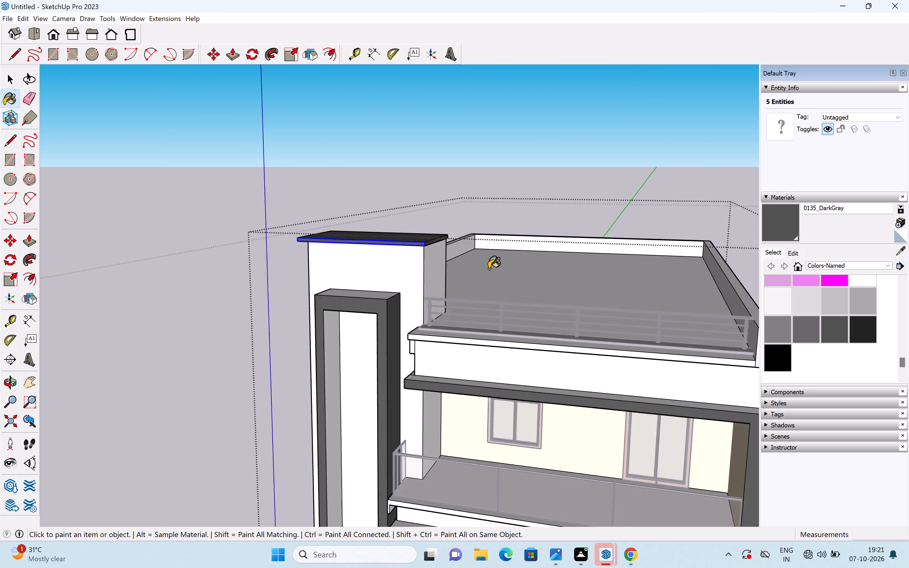
pyautogui.scroll(-2, 489, 269)
pyautogui.scroll(4, 472, 334)
pyautogui.press('space')
pyautogui.scroll(-2, 474, 333)
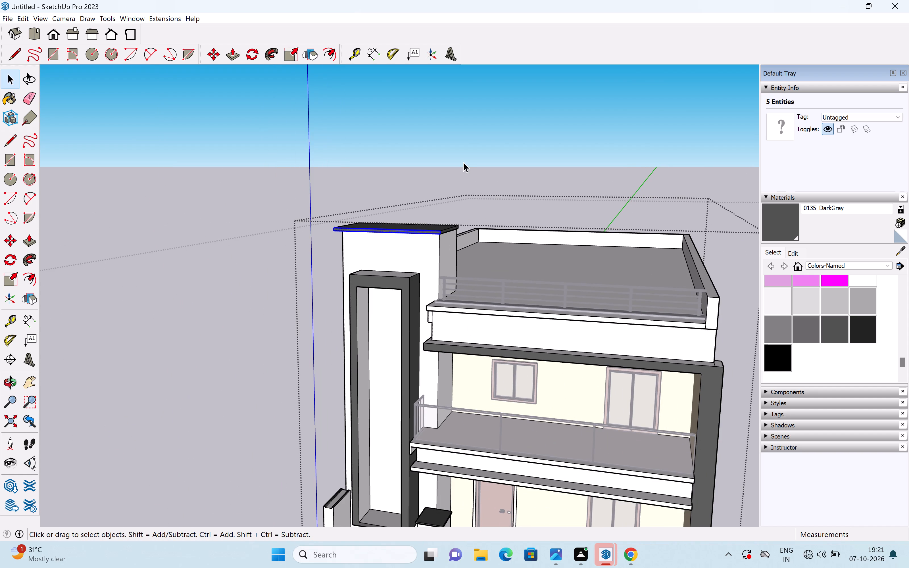
pyautogui.click(463, 162)
# Inside the house group, paint the front face of the ledge directly below the first-floor balcony railing with 0135_DarkGray.
pyautogui.scroll(-5, 468, 200)
pyautogui.moveTo(456, 313); pyautogui.dragTo(542, 275, button='middle')
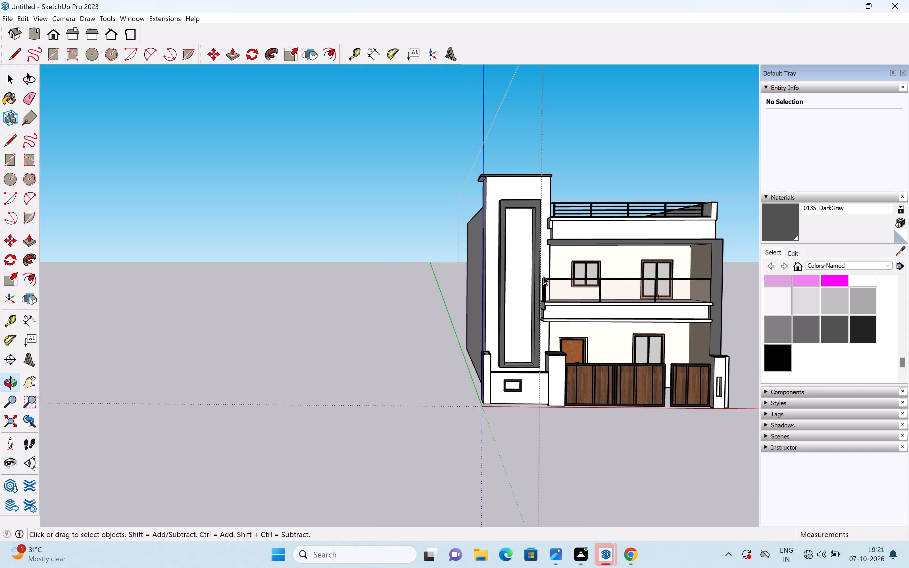
pyautogui.keyDown('shift'); pyautogui.moveTo(549, 300); pyautogui.dragTo(381, 272, button='middle'); pyautogui.keyUp('shift')
pyautogui.scroll(1, 381, 272)
pyautogui.scroll(6, 443, 300)
pyautogui.scroll(5, 503, 244)
pyautogui.tripleClick(504, 248)
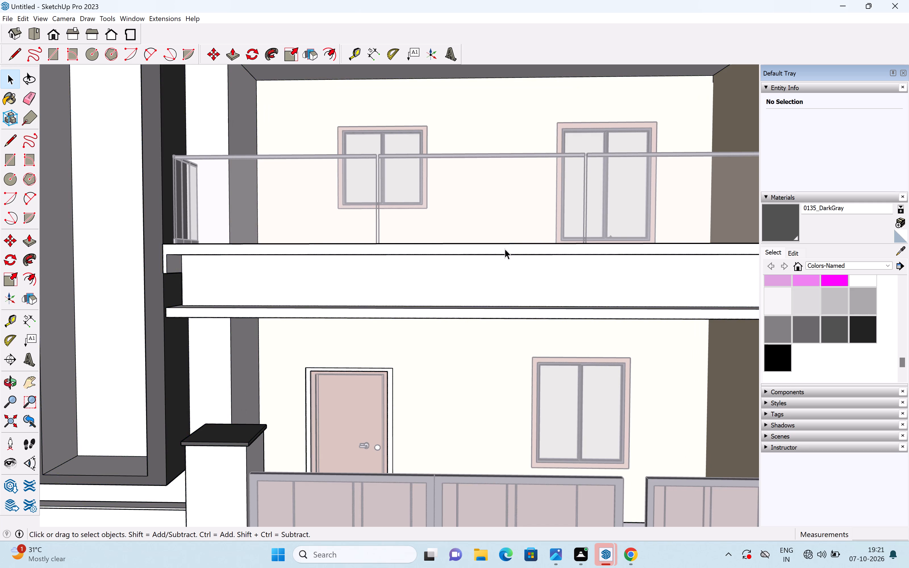
pyautogui.doubleClick(505, 249)
pyautogui.doubleClick(499, 248)
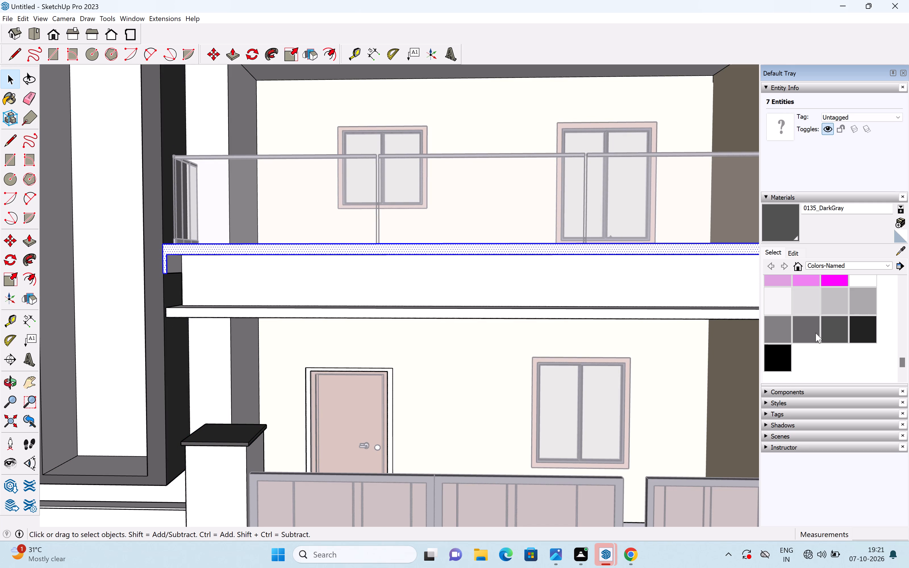
pyautogui.click(833, 330)
pyautogui.doubleClick(831, 336)
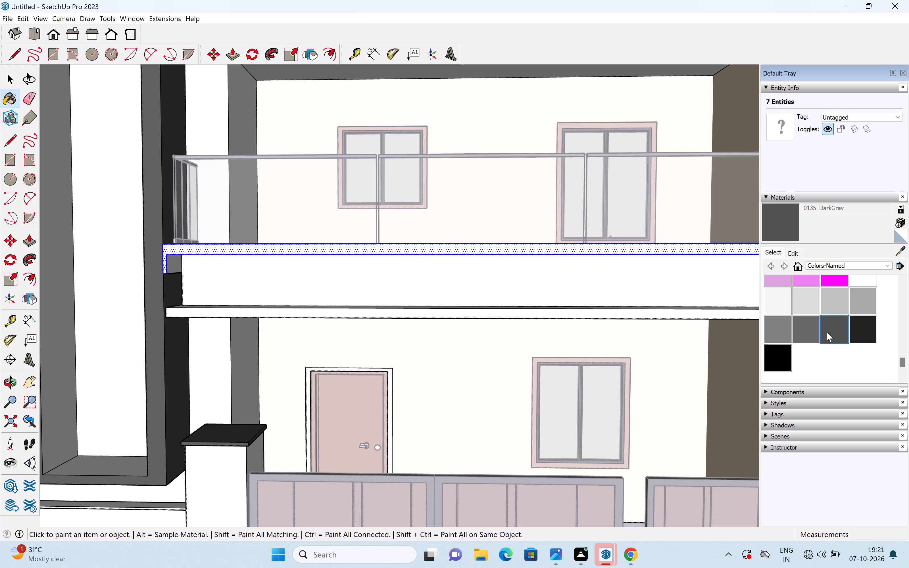
pyautogui.click(674, 251)
# Paint the end face of the balcony's upper ledge, on the side away from the tower, with 0135_DarkGray.
pyautogui.scroll(-9, 672, 250)
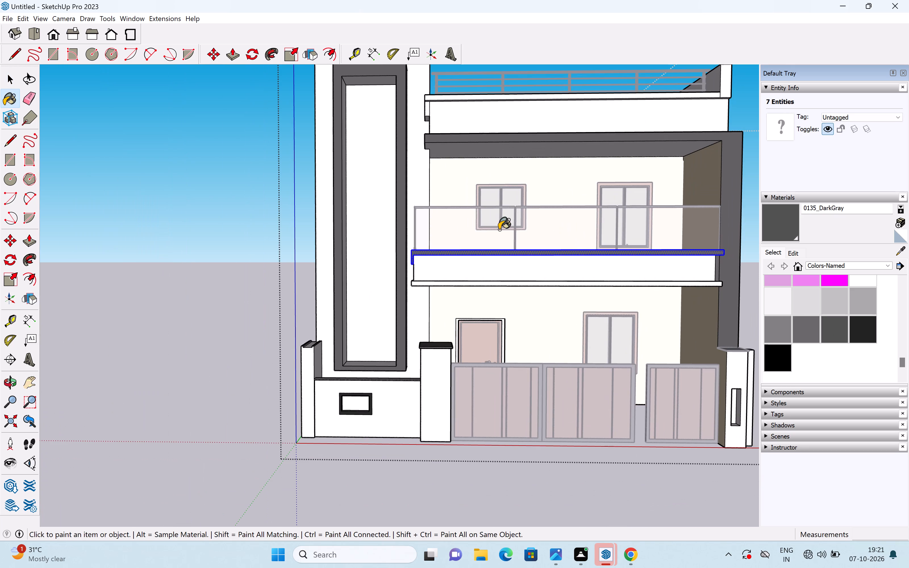
pyautogui.moveTo(617, 272); pyautogui.dragTo(613, 276, button='middle')
pyautogui.moveTo(611, 272); pyautogui.dragTo(597, 272, button='middle')
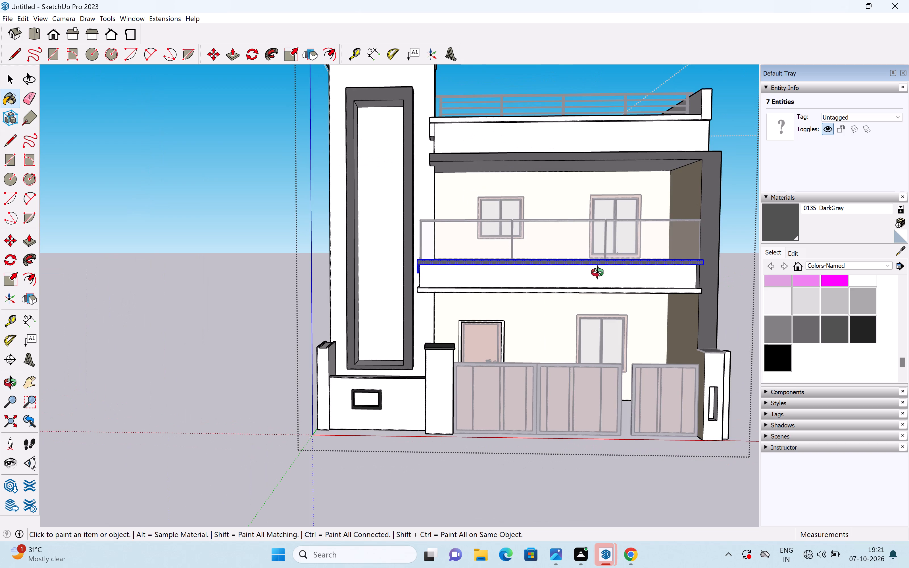
pyautogui.moveTo(597, 272); pyautogui.dragTo(476, 272, button='middle')
pyautogui.scroll(6, 394, 260)
pyautogui.keyDown('shift'); pyautogui.moveTo(379, 267); pyautogui.dragTo(601, 205, button='middle'); pyautogui.keyUp('shift')
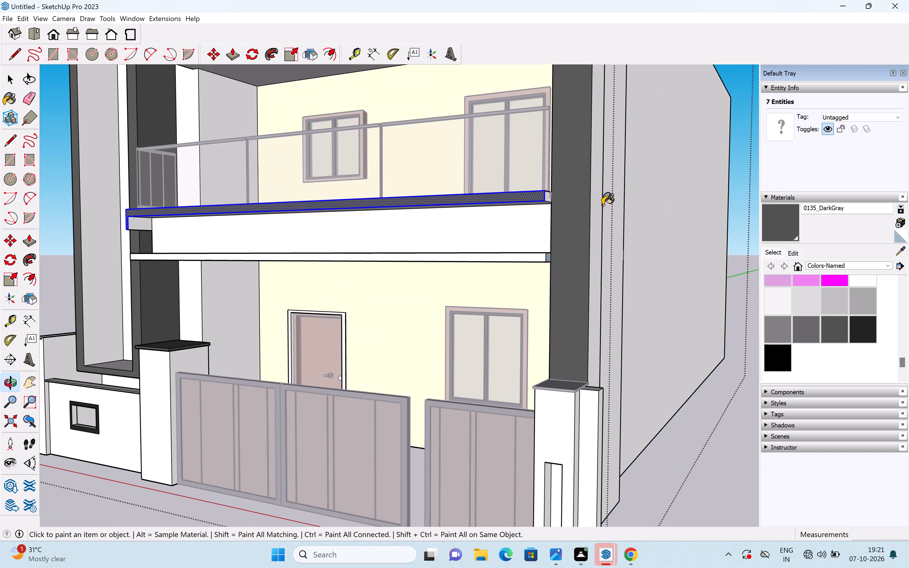
pyautogui.moveTo(596, 207); pyautogui.dragTo(547, 237, button='middle')
pyautogui.scroll(6, 545, 212)
pyautogui.click(543, 195)
pyautogui.press('space')
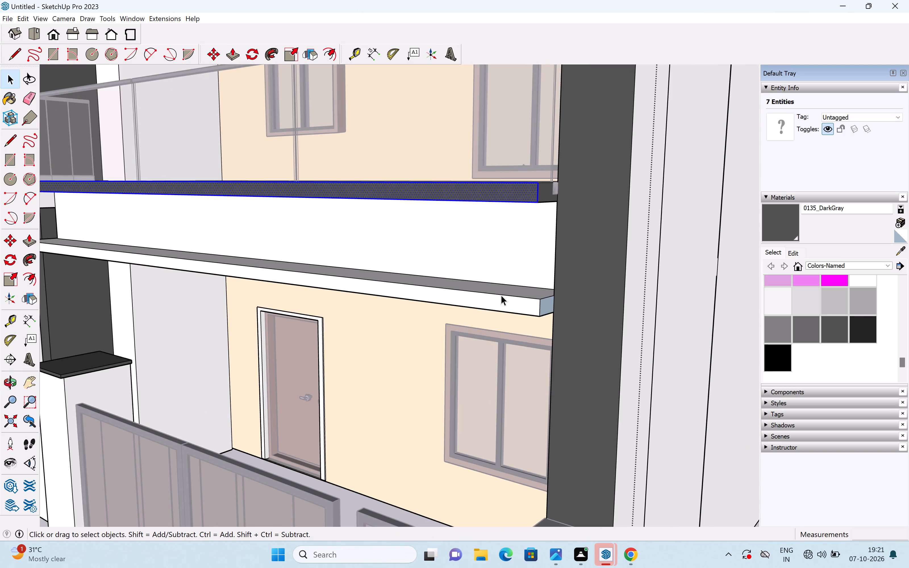
# Paint the front face and the end face away from the tower of the balcony's lower ledge with 0135_DarkGray.
pyautogui.click(504, 300)
pyautogui.click(509, 302)
pyautogui.click(511, 303)
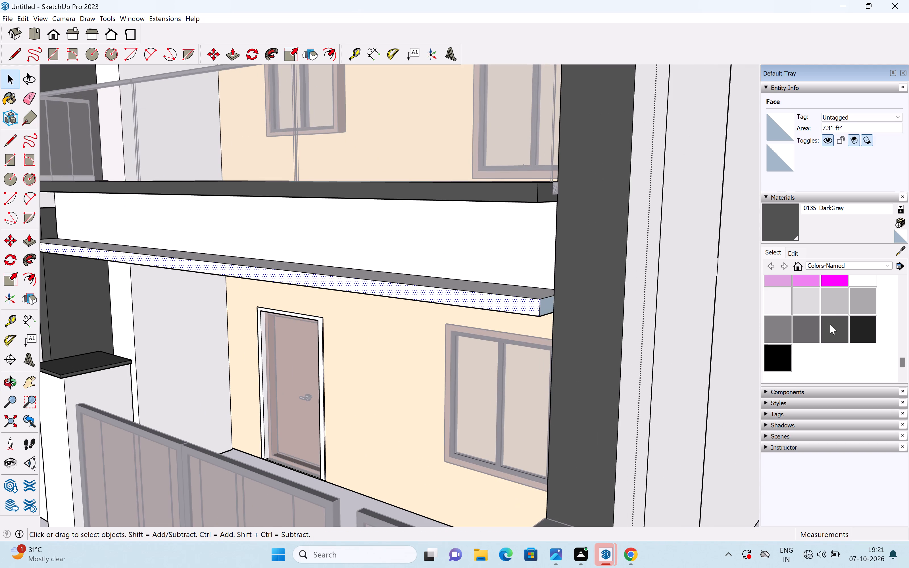
pyautogui.click(832, 324)
pyautogui.click(530, 305)
pyautogui.click(545, 307)
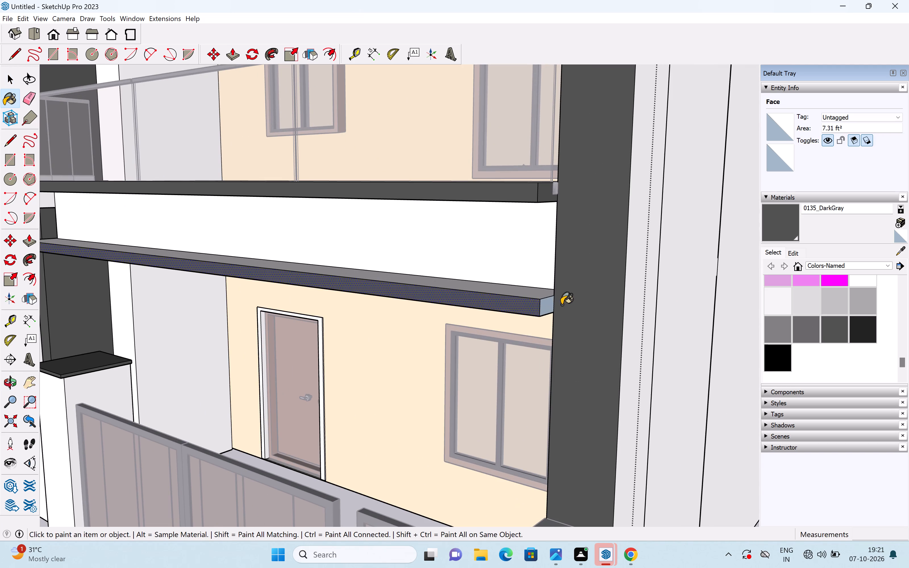
# Paint the tower-side end faces of the balcony's upper and lower ledges with 0135_DarkGray, and leave the house group.
pyautogui.scroll(-13, 570, 301)
pyautogui.moveTo(381, 333); pyautogui.dragTo(622, 306, button='middle')
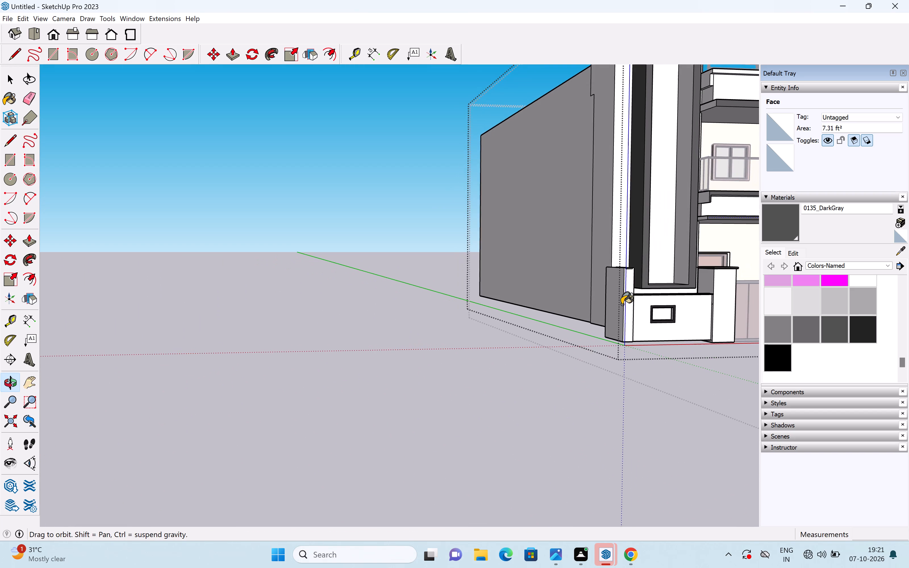
pyautogui.scroll(17, 791, 151)
pyautogui.click(700, 192)
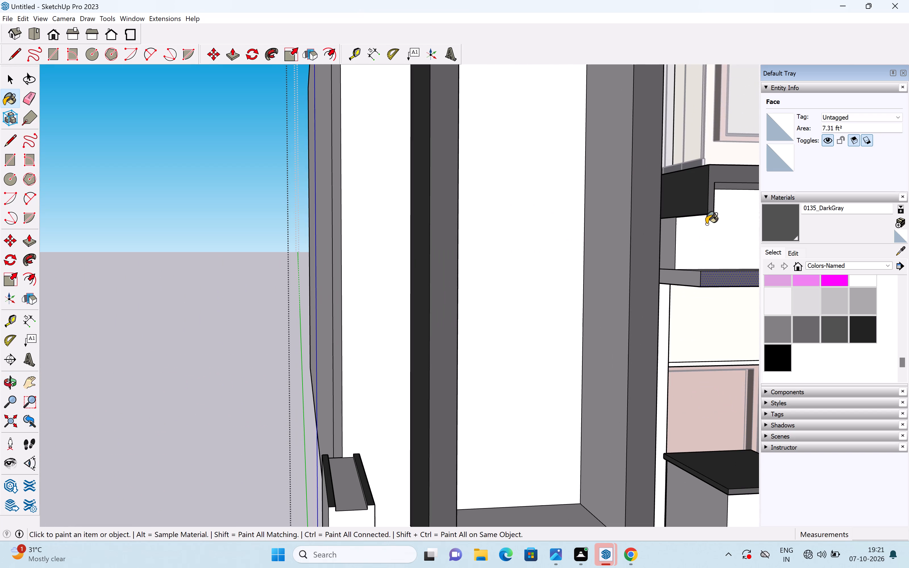
pyautogui.click(685, 283)
pyautogui.scroll(-16, 651, 276)
pyautogui.press('space')
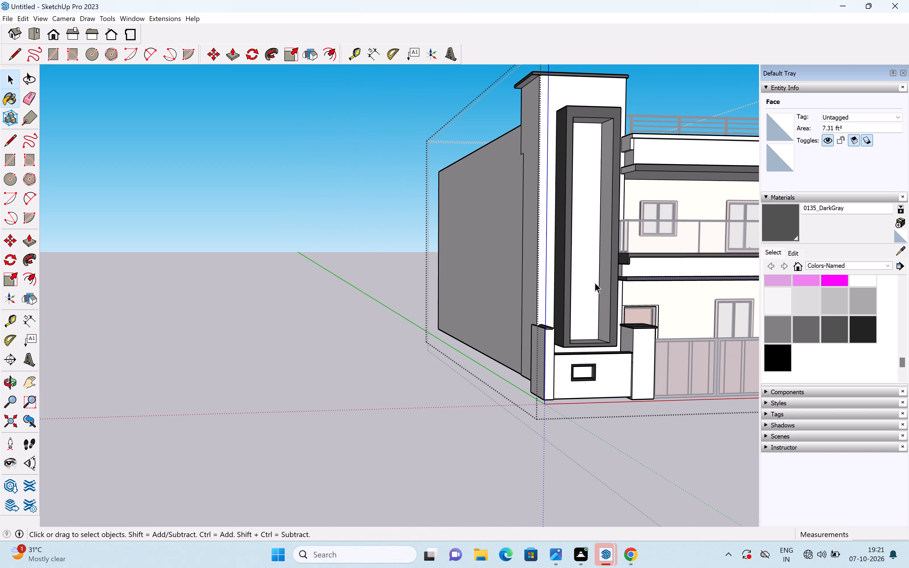
pyautogui.scroll(-5, 595, 289)
pyautogui.click(658, 410)
# Inside the house group, paint the front edge of the roof parapet's coping, below the terrace railing, with 0135_DarkGray.
pyautogui.keyDown('shift'); pyautogui.moveTo(626, 362); pyautogui.dragTo(577, 353, button='middle'); pyautogui.keyUp('shift')
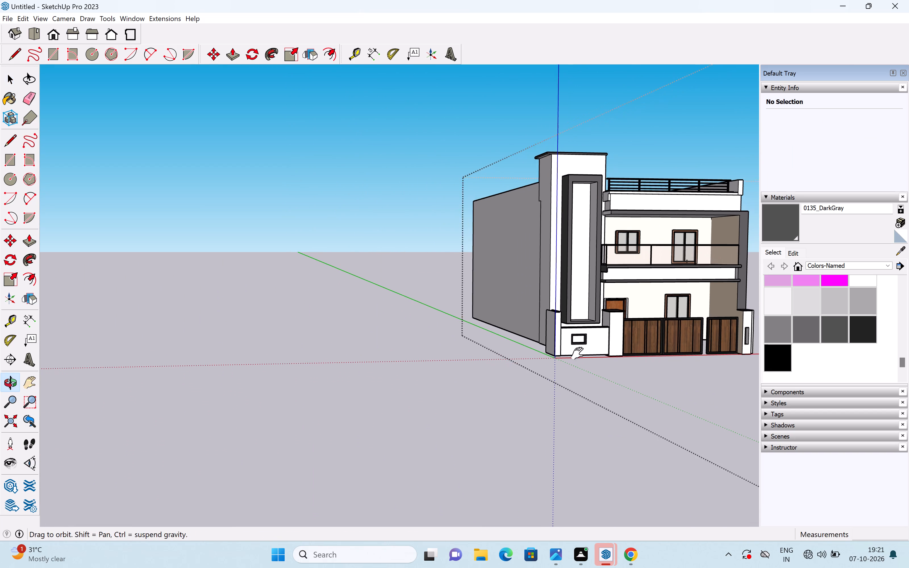
pyautogui.keyDown('shift'); pyautogui.moveTo(577, 353); pyautogui.dragTo(483, 359, button='middle'); pyautogui.keyUp('shift')
pyautogui.scroll(5, 598, 196)
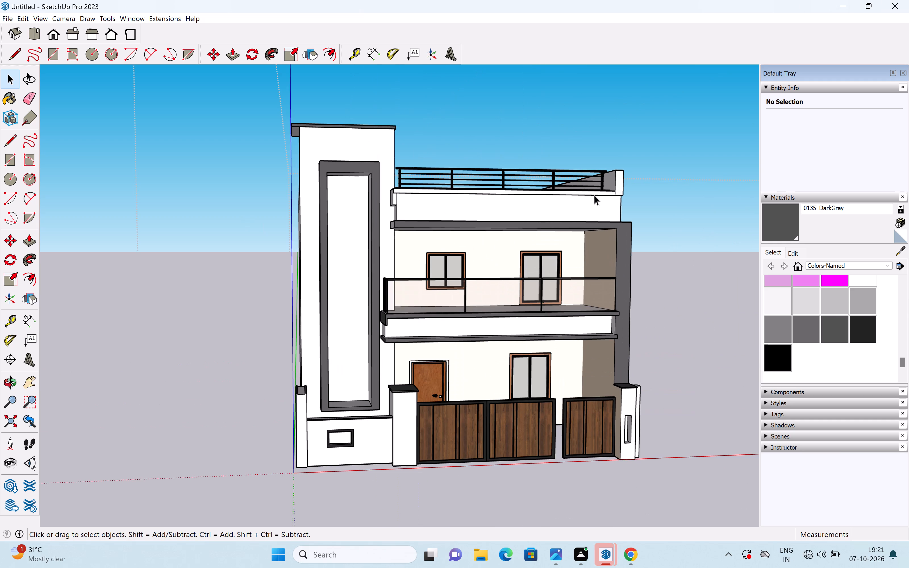
pyautogui.moveTo(589, 193); pyautogui.dragTo(424, 236, button='middle')
pyautogui.keyDown('shift'); pyautogui.moveTo(361, 249); pyautogui.dragTo(507, 216, button='middle'); pyautogui.keyUp('shift')
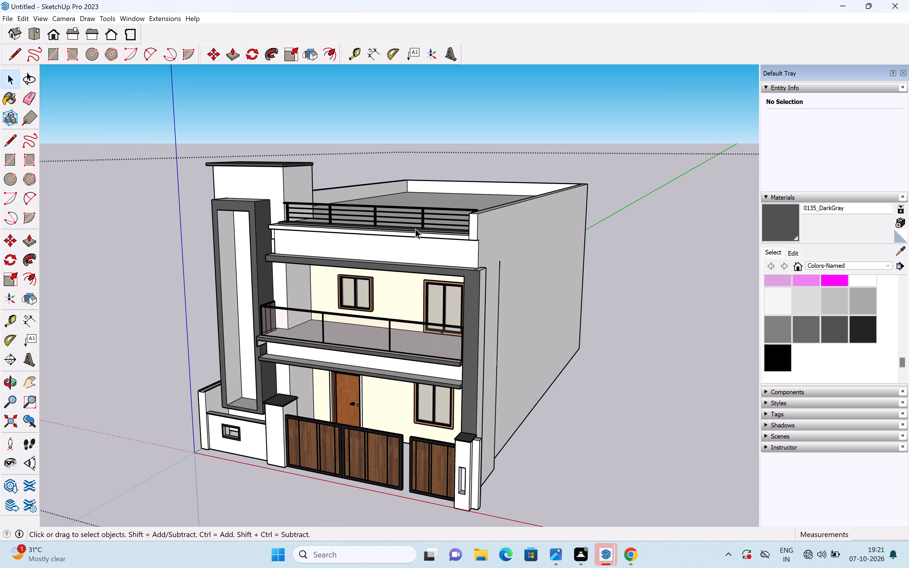
pyautogui.scroll(6, 415, 229)
pyautogui.tripleClick(431, 244)
pyautogui.tripleClick(431, 243)
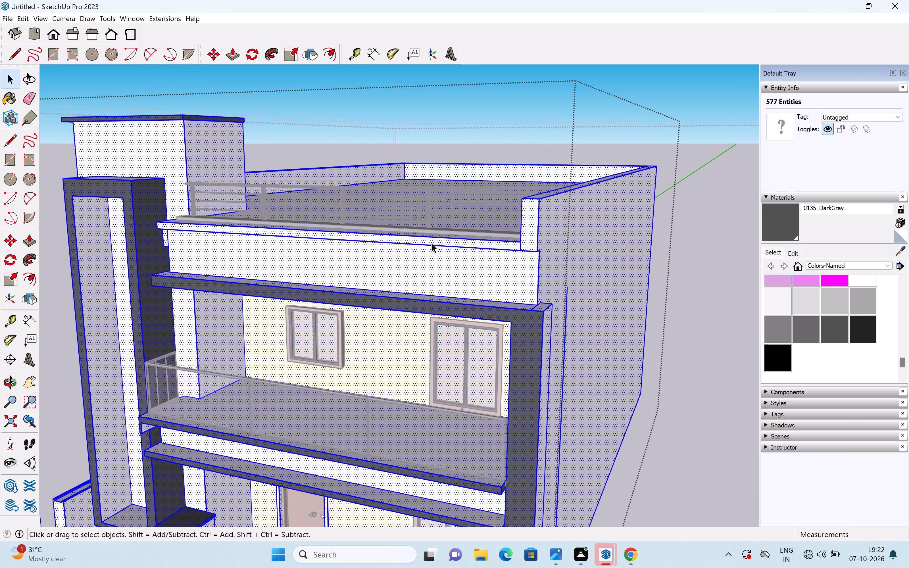
pyautogui.tripleClick(433, 241)
pyautogui.tripleClick(434, 241)
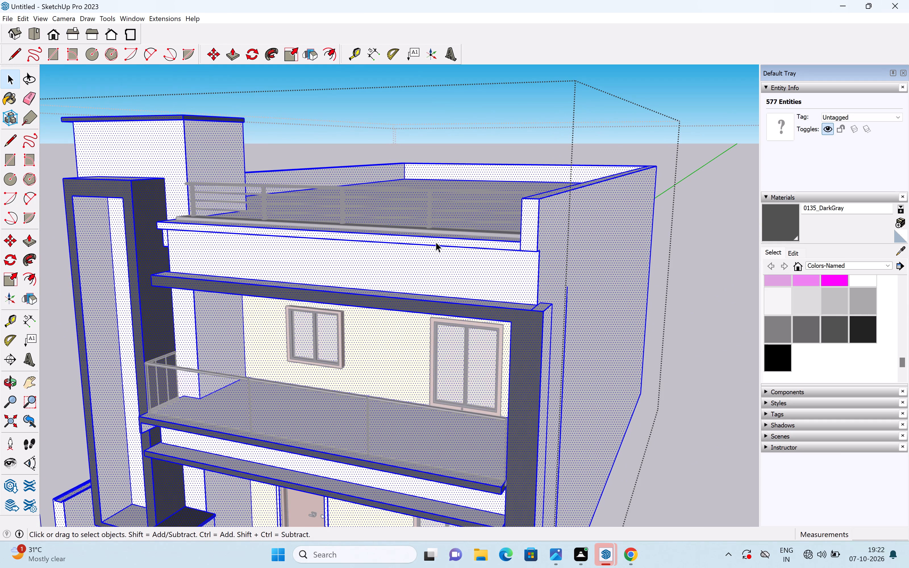
pyautogui.tripleClick(436, 242)
pyautogui.click(436, 242)
pyautogui.tripleClick(438, 244)
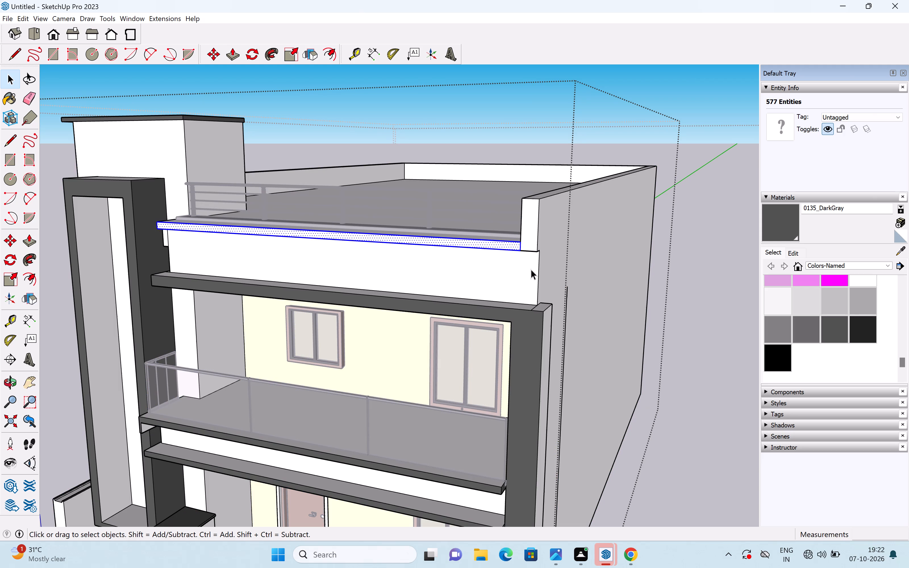
pyautogui.click(832, 334)
pyautogui.scroll(3, 495, 270)
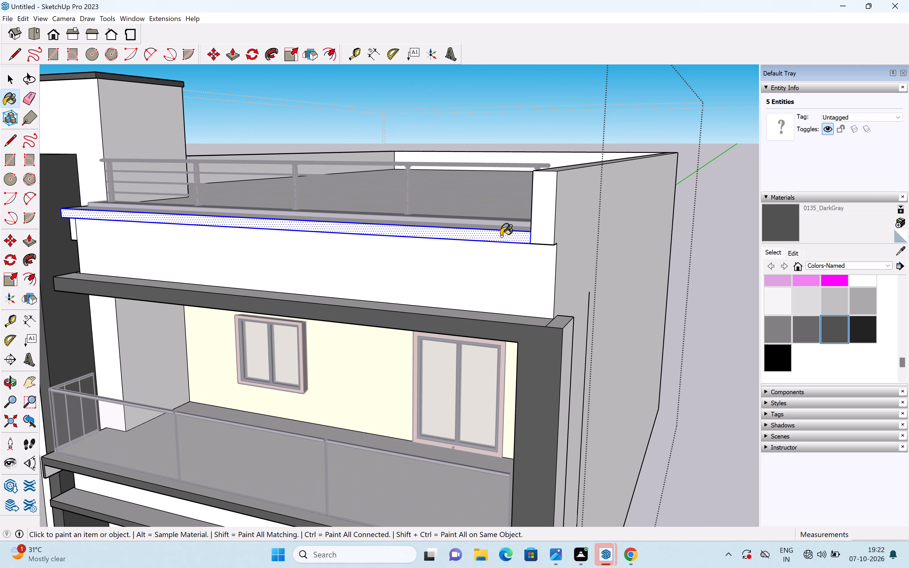
pyautogui.click(501, 236)
# Examine the tower-side end of the roof parapet, leave the house group, and review the painted facade from the front.
pyautogui.scroll(-8, 502, 242)
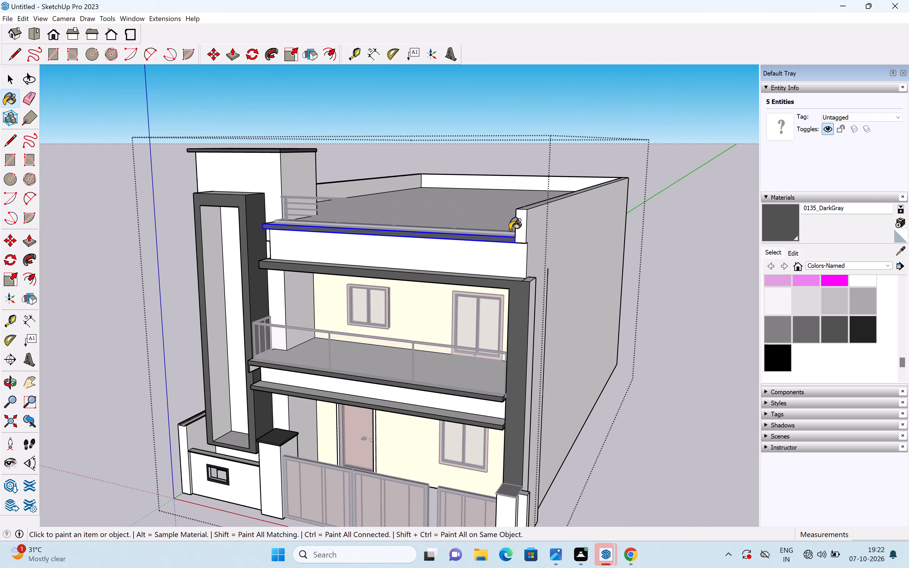
pyautogui.scroll(6, 510, 230)
pyautogui.scroll(-8, 529, 235)
pyautogui.scroll(1, 529, 236)
pyautogui.scroll(-1, 526, 234)
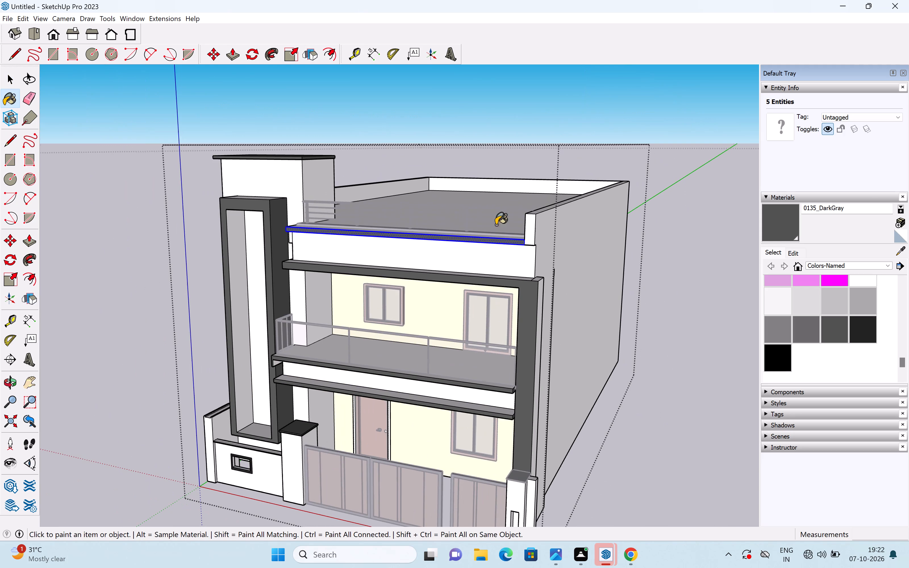
pyautogui.moveTo(266, 269); pyautogui.dragTo(553, 283, button='middle')
pyautogui.keyDown('shift'); pyautogui.moveTo(585, 246); pyautogui.dragTo(338, 294, button='middle'); pyautogui.keyUp('shift')
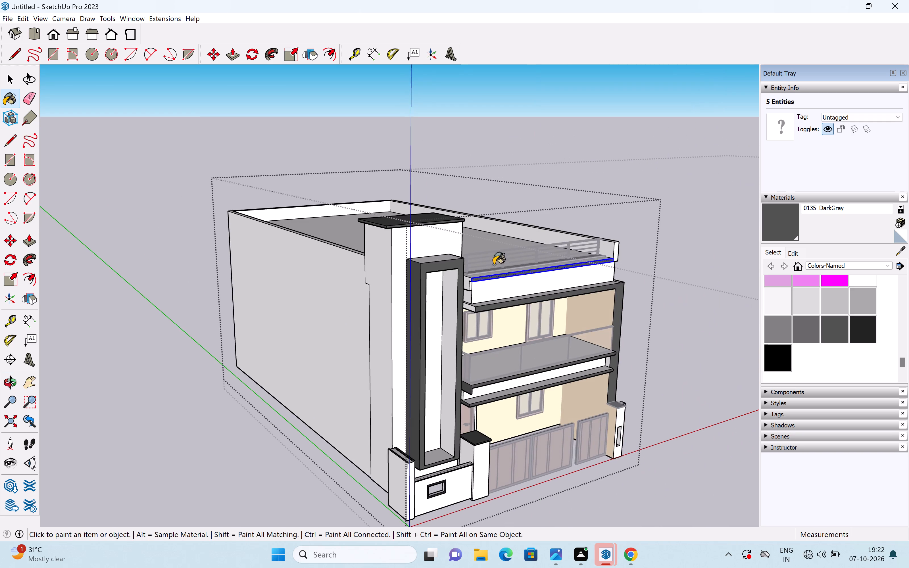
pyautogui.scroll(6, 511, 273)
pyautogui.scroll(6, 378, 258)
pyautogui.scroll(4, 449, 298)
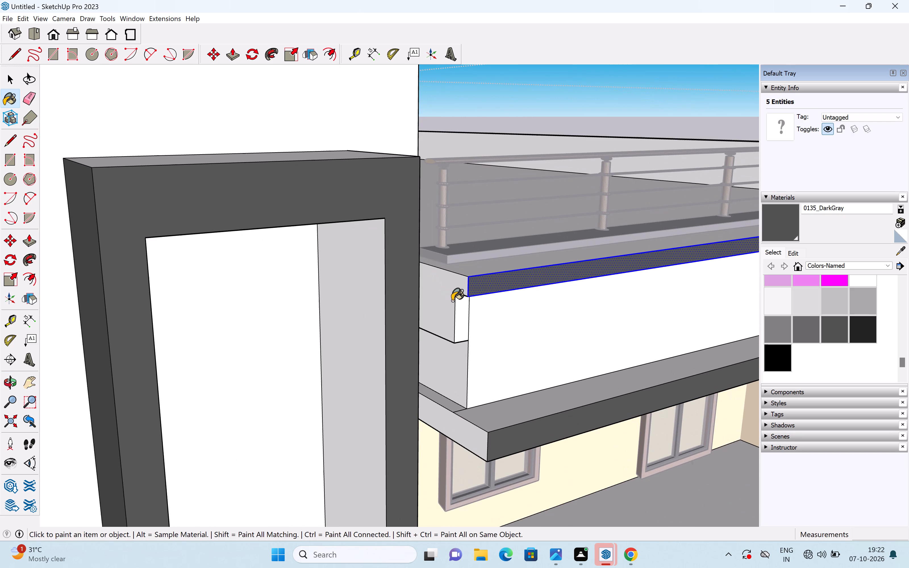
pyautogui.press('space')
pyautogui.scroll(-10, 443, 312)
pyautogui.scroll(1, 412, 303)
pyautogui.scroll(-5, 412, 303)
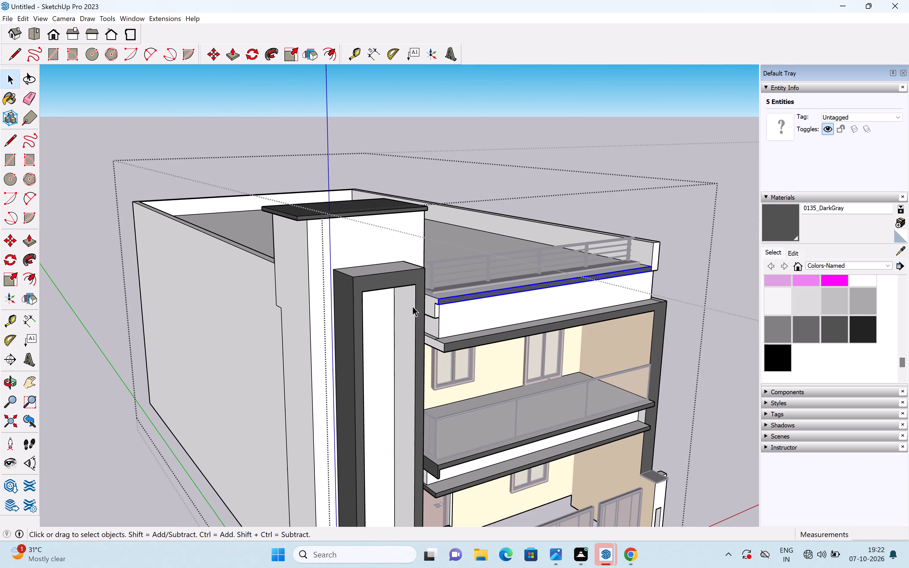
pyautogui.moveTo(412, 306); pyautogui.dragTo(368, 297, button='middle')
pyautogui.moveTo(653, 320); pyautogui.dragTo(655, 315)
pyautogui.scroll(-6, 635, 299)
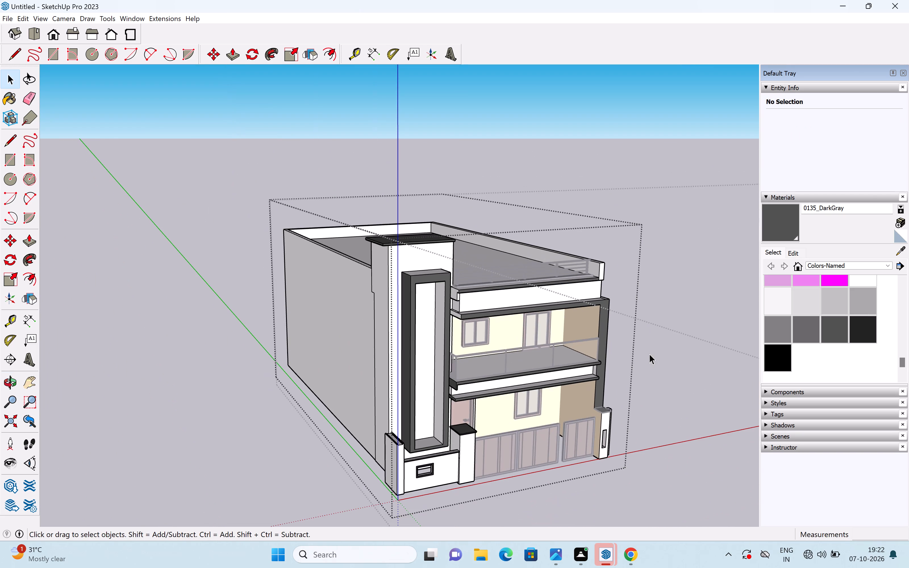
pyautogui.click(655, 360)
pyautogui.scroll(1, 637, 345)
pyautogui.moveTo(627, 338); pyautogui.dragTo(561, 316, button='middle')
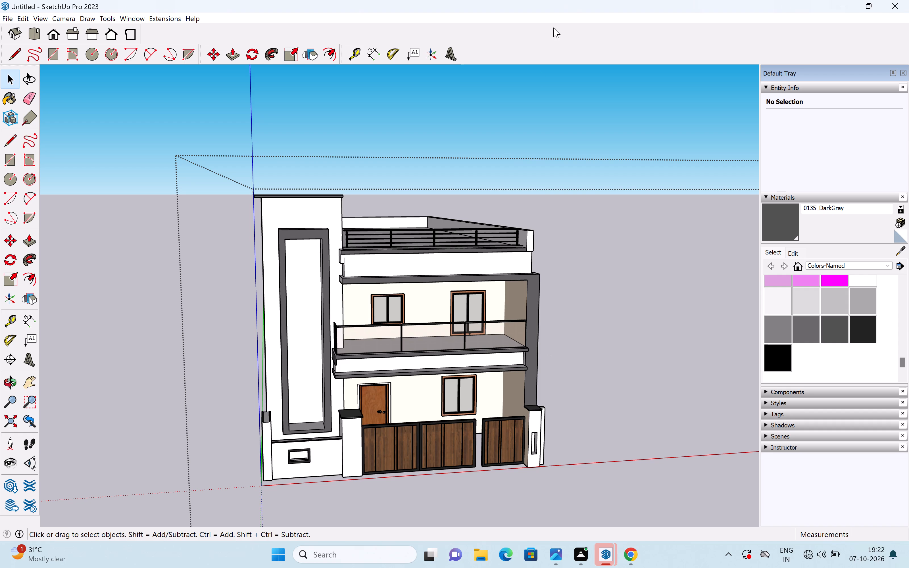
pyautogui.moveTo(385, 313); pyautogui.dragTo(351, 293, button='middle')
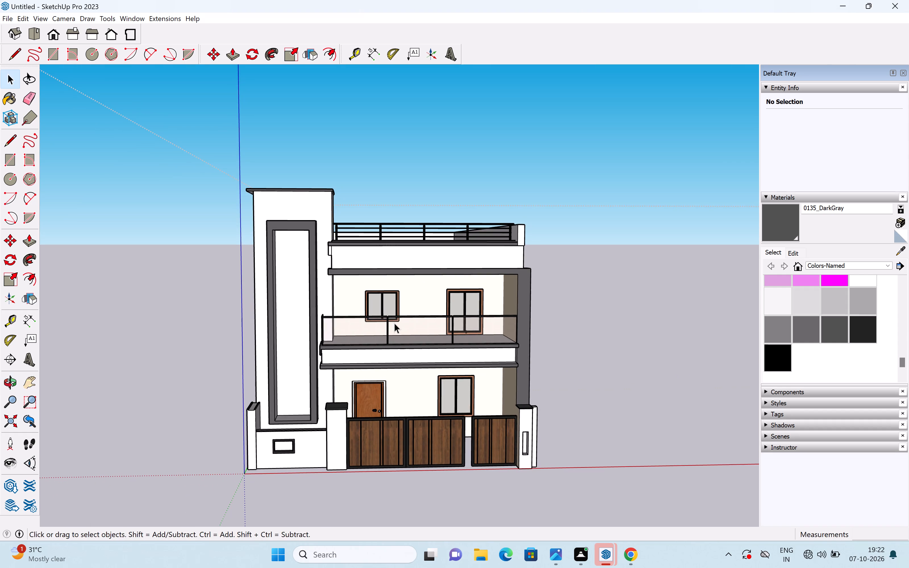
pyautogui.moveTo(397, 314); pyautogui.dragTo(400, 271, button='middle')
pyautogui.moveTo(400, 271); pyautogui.dragTo(393, 285, button='middle')
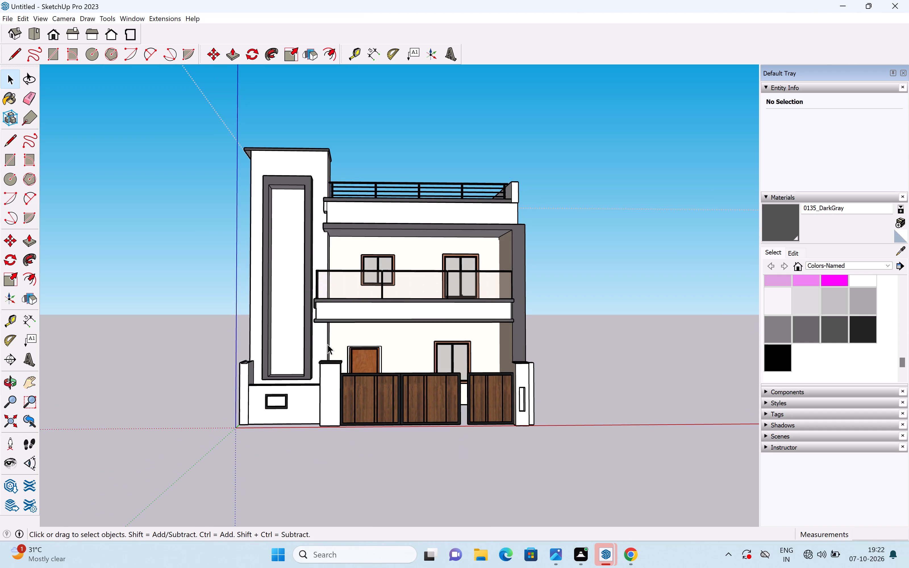
pyautogui.keyDown('shift'); pyautogui.moveTo(330, 344); pyautogui.dragTo(365, 283, button='middle'); pyautogui.keyUp('shift')
pyautogui.moveTo(309, 352); pyautogui.dragTo(323, 377, button='middle')
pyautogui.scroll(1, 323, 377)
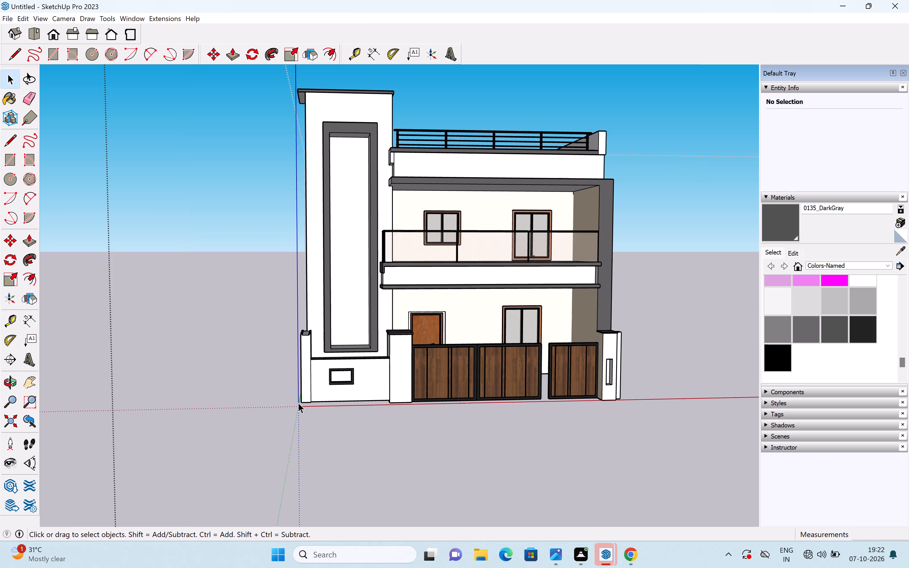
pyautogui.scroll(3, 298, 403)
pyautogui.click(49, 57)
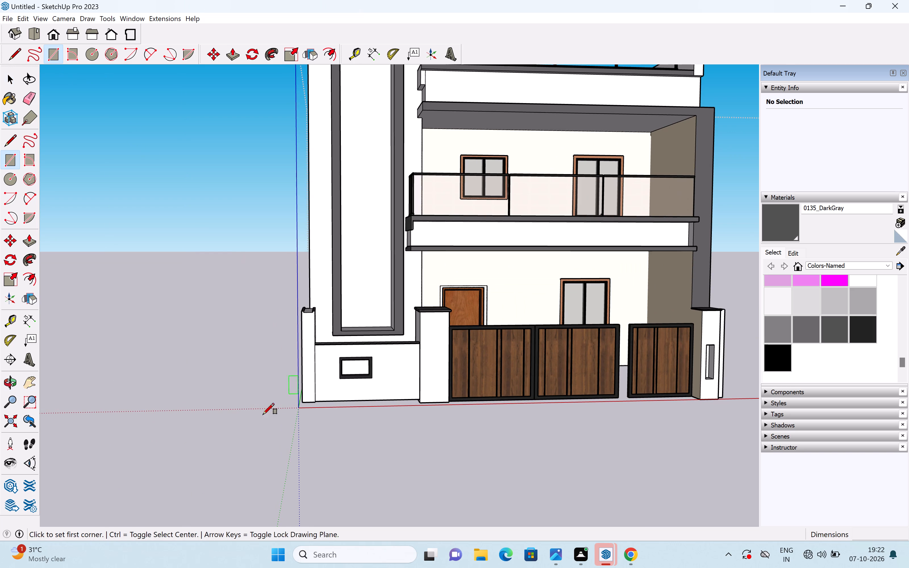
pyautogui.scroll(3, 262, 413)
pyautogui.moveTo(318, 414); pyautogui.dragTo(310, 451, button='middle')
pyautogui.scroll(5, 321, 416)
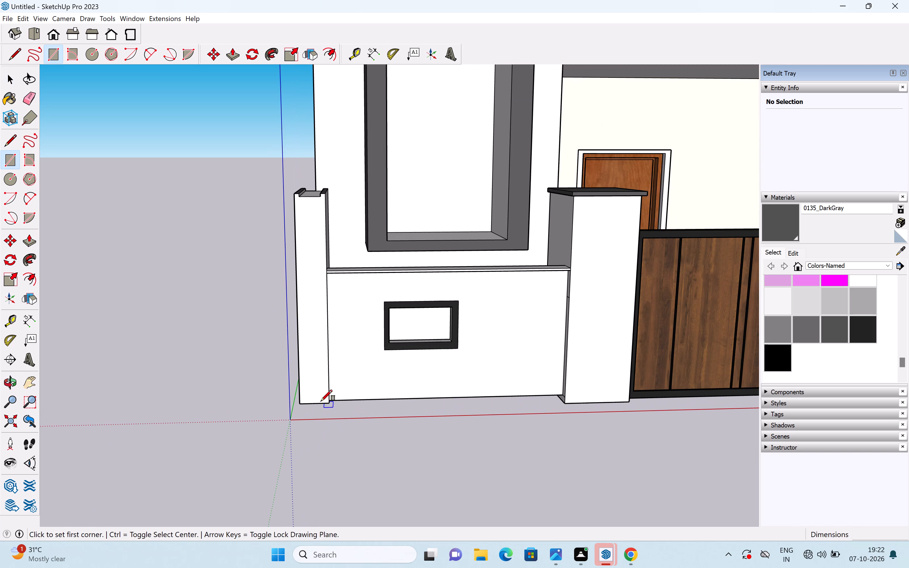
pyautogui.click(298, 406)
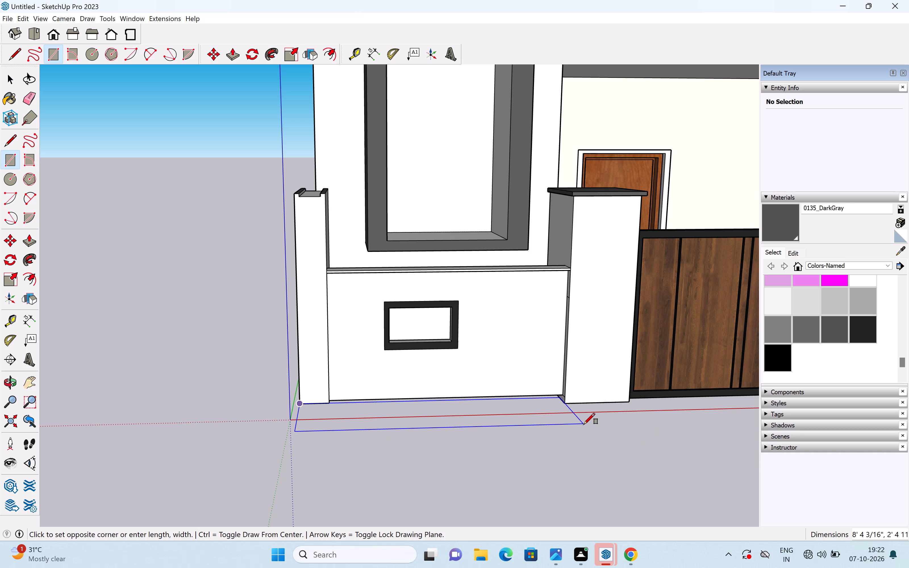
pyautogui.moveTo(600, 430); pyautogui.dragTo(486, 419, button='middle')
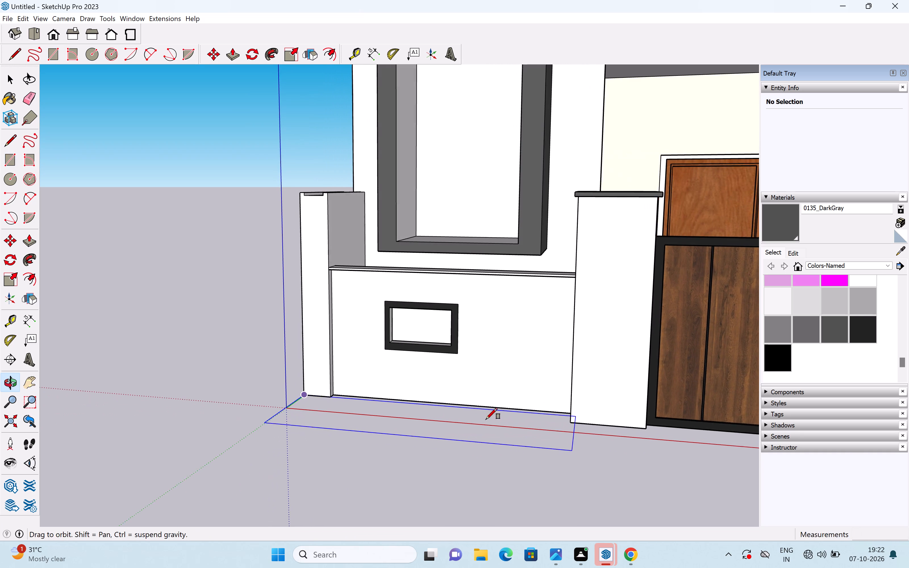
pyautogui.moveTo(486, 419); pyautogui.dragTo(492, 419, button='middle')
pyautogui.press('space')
# Inside the house group, push the bottom face of the gate pillar beside the tower level with the end post's bottom, and leave the group.
pyautogui.moveTo(505, 414); pyautogui.dragTo(546, 214, button='middle')
pyautogui.scroll(1, 546, 214)
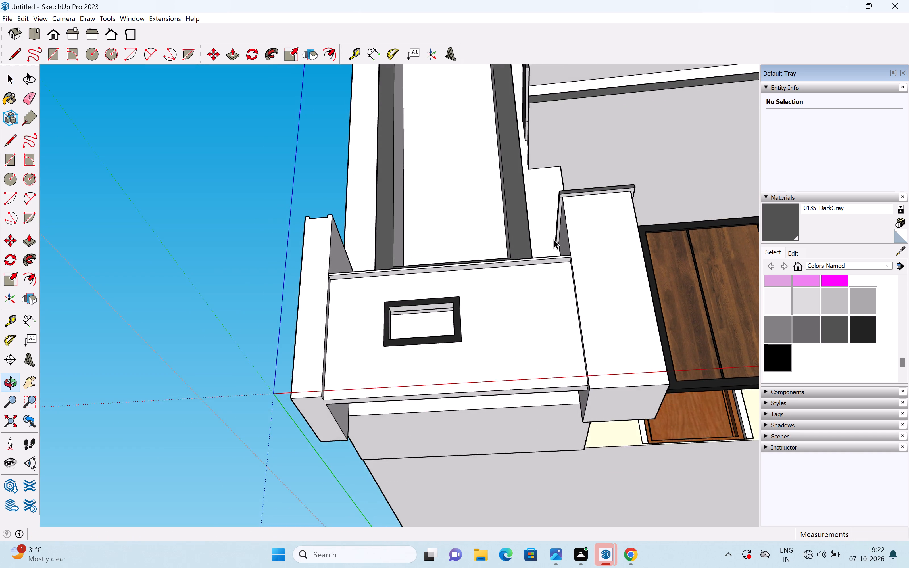
pyautogui.press('p')
pyautogui.press('space')
pyautogui.doubleClick(627, 426)
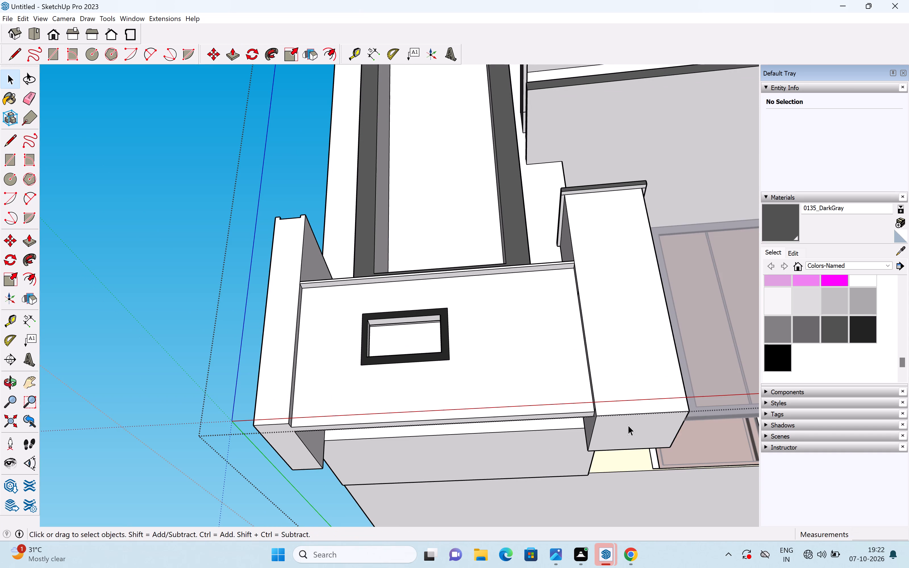
pyautogui.click(629, 425)
pyautogui.press('p')
pyautogui.moveTo(630, 425); pyautogui.dragTo(394, 417)
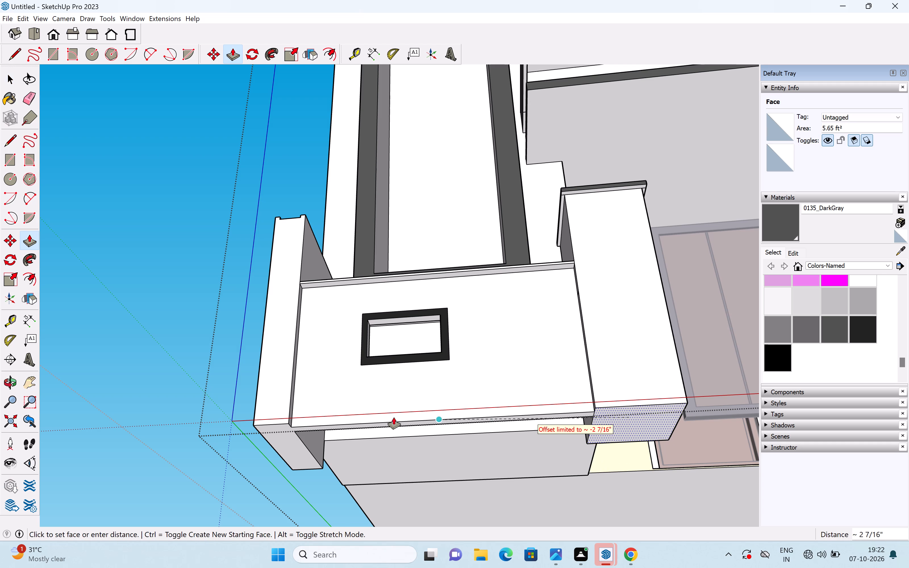
pyautogui.moveTo(394, 417); pyautogui.dragTo(301, 444)
pyautogui.press('space')
pyautogui.scroll(-11, 362, 402)
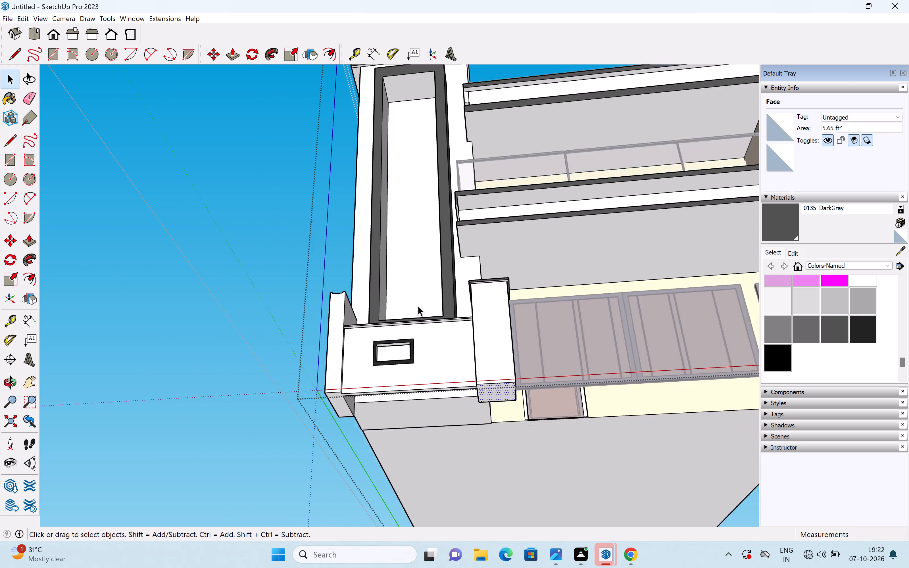
pyautogui.scroll(-2, 418, 306)
pyautogui.scroll(1, 420, 312)
pyautogui.scroll(-2, 420, 313)
pyautogui.scroll(1, 422, 317)
pyautogui.scroll(-5, 422, 318)
pyautogui.scroll(1, 424, 321)
pyautogui.moveTo(429, 324); pyautogui.dragTo(433, 507, button='middle')
pyautogui.scroll(-4, 450, 446)
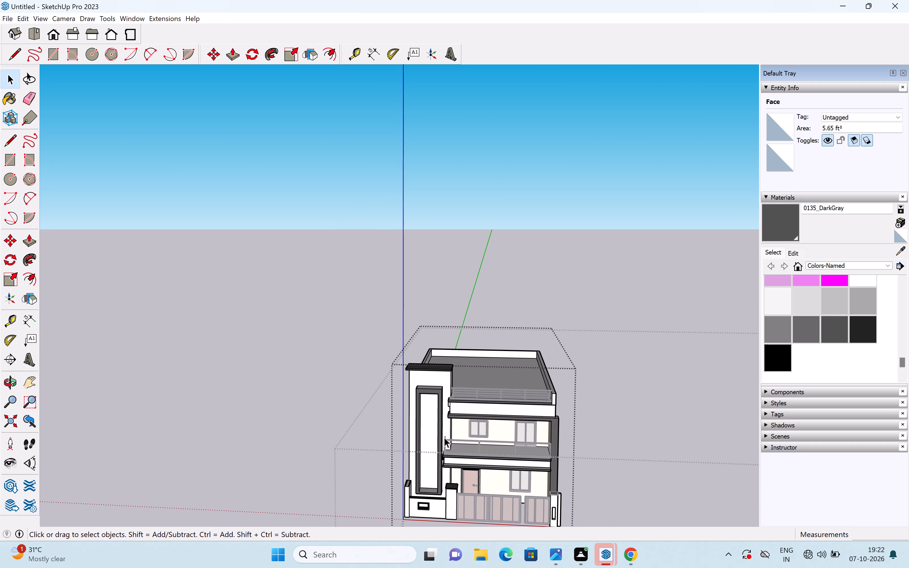
pyautogui.keyDown('shift'); pyautogui.moveTo(447, 419); pyautogui.dragTo(449, 240, button='middle'); pyautogui.keyUp('shift')
pyautogui.click(441, 371)
# Draw a ground rectangle about 10 ft long and just over 2 ft deep along the front wall, from the end post's outer corner to the gate pillar.
pyautogui.moveTo(431, 319); pyautogui.dragTo(442, 359, button='middle')
pyautogui.scroll(6, 442, 359)
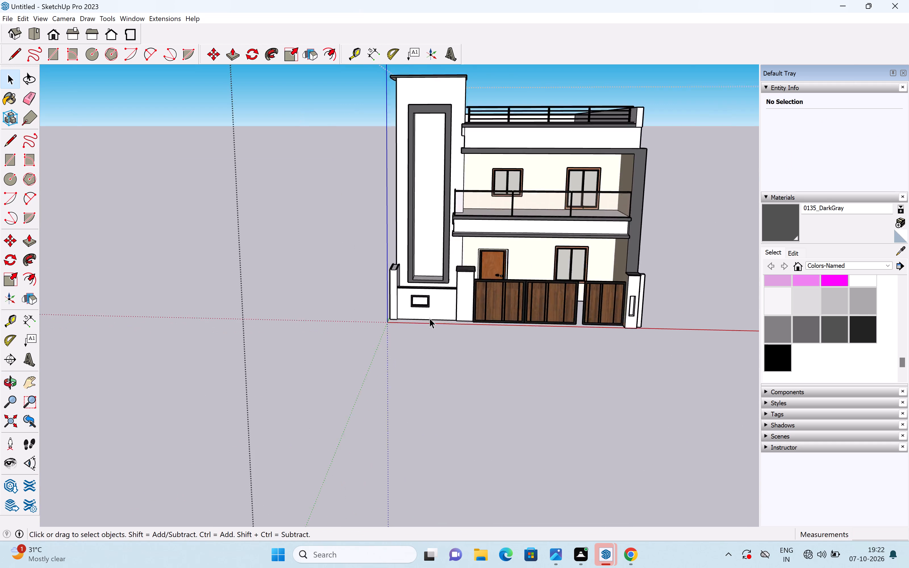
pyautogui.scroll(12, 430, 318)
pyautogui.press('r')
pyautogui.scroll(6, 295, 314)
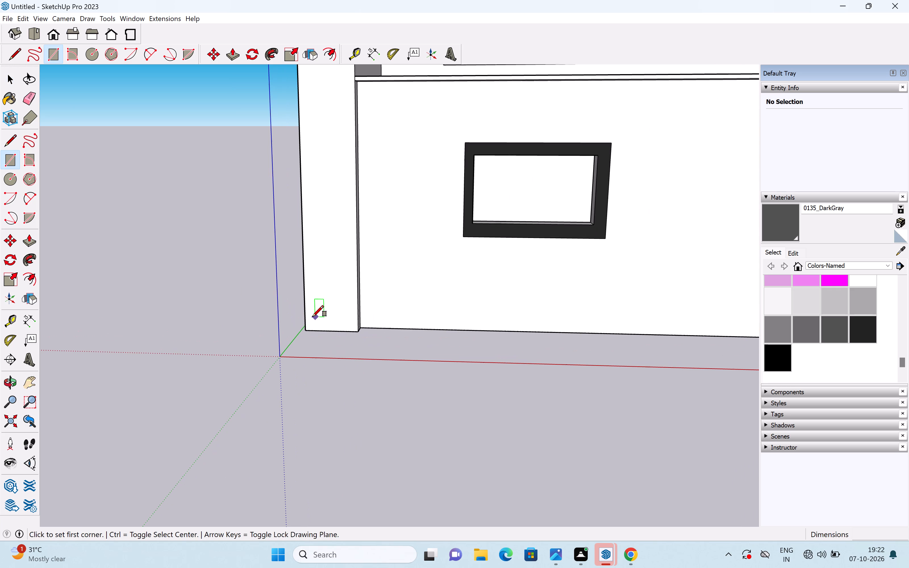
pyautogui.click(309, 329)
pyautogui.scroll(-6, 343, 361)
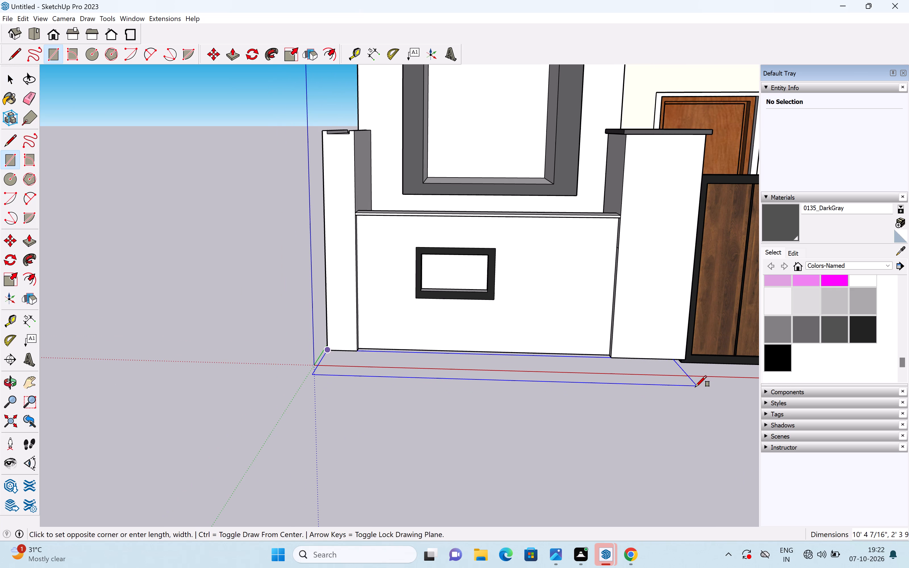
pyautogui.moveTo(689, 388); pyautogui.dragTo(684, 390)
pyautogui.press('space')
pyautogui.moveTo(572, 357); pyautogui.dragTo(514, 382, button='middle')
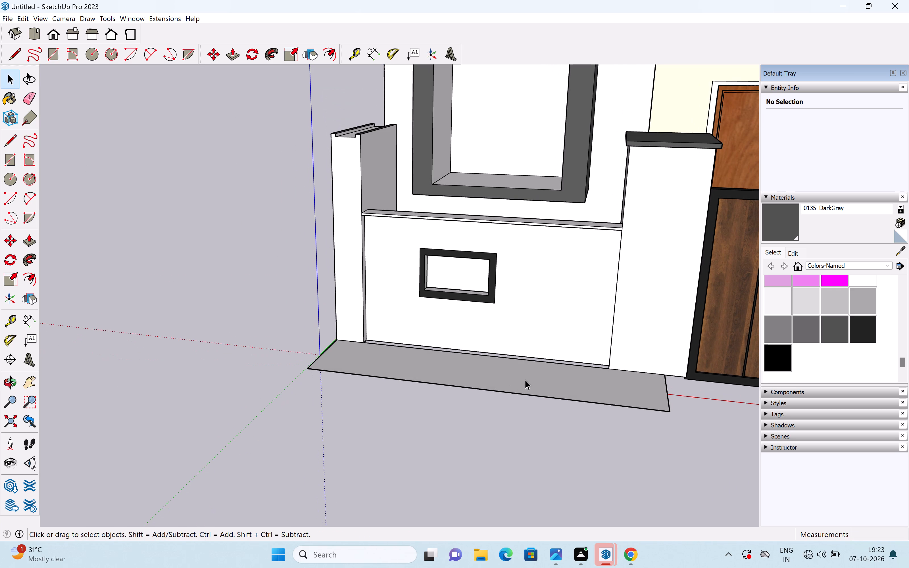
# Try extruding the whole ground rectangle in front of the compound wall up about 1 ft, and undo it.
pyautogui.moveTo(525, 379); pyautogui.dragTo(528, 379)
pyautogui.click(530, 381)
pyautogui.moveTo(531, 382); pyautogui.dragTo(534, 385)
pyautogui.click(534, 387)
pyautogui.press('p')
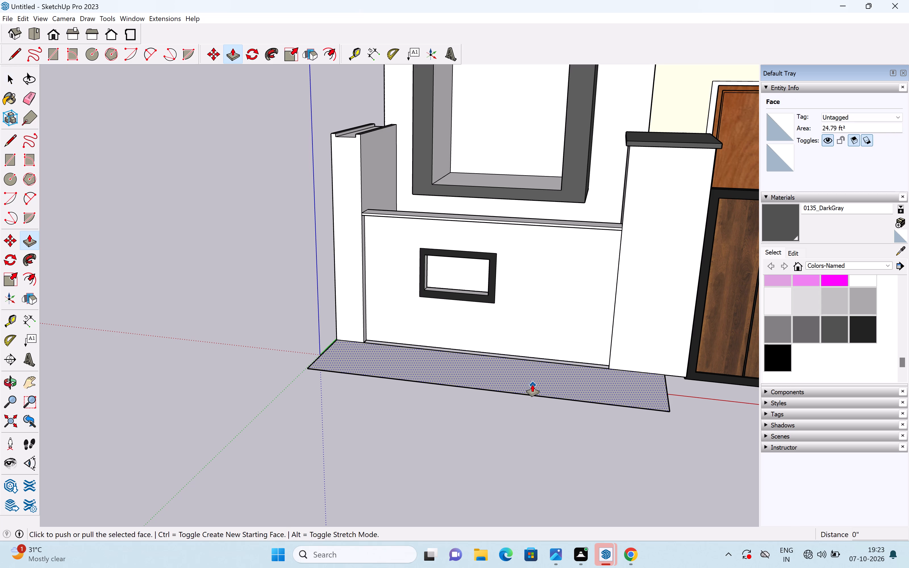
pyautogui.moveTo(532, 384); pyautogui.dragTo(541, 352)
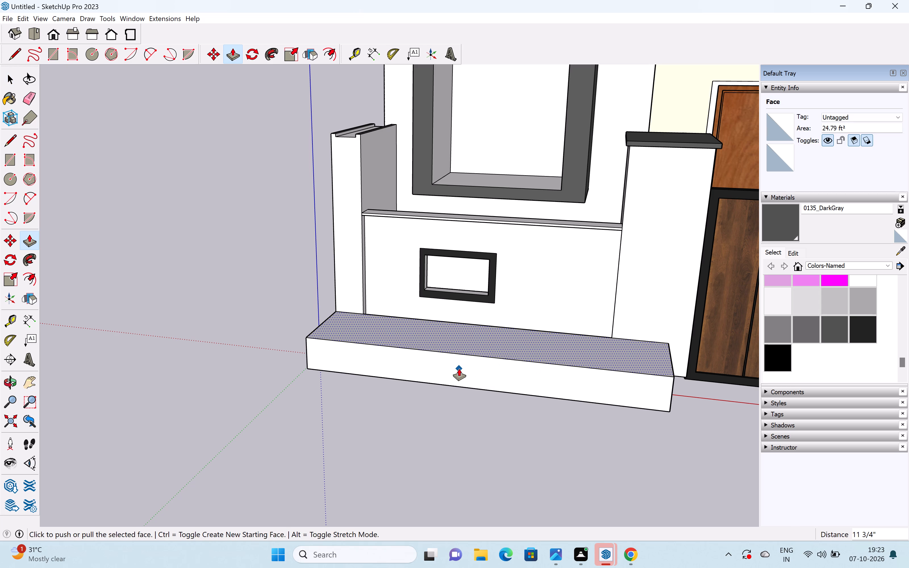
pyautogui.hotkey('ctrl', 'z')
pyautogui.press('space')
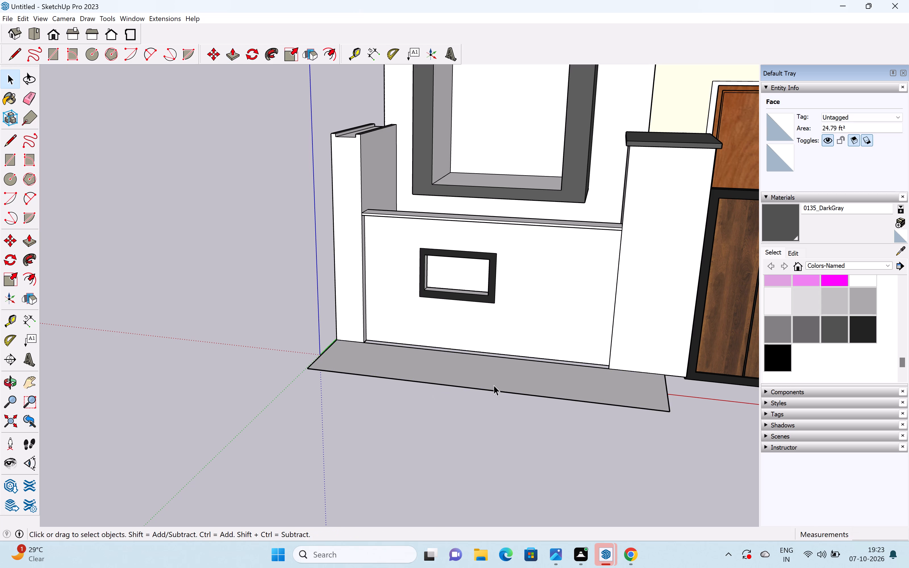
# Offset the ground rectangle's outline inward by about 4 9/16 in.
pyautogui.click(335, 50)
pyautogui.click(337, 352)
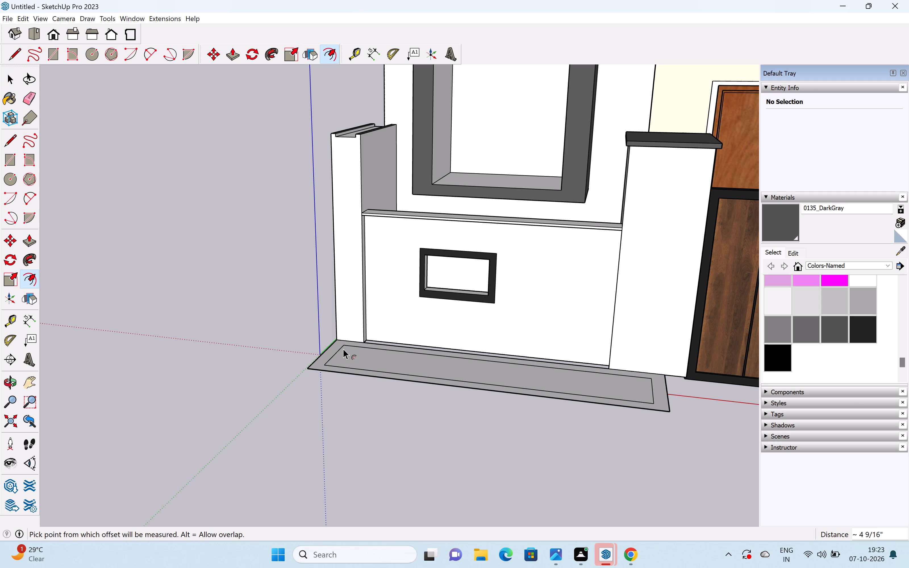
pyautogui.click(344, 349)
pyautogui.press('space')
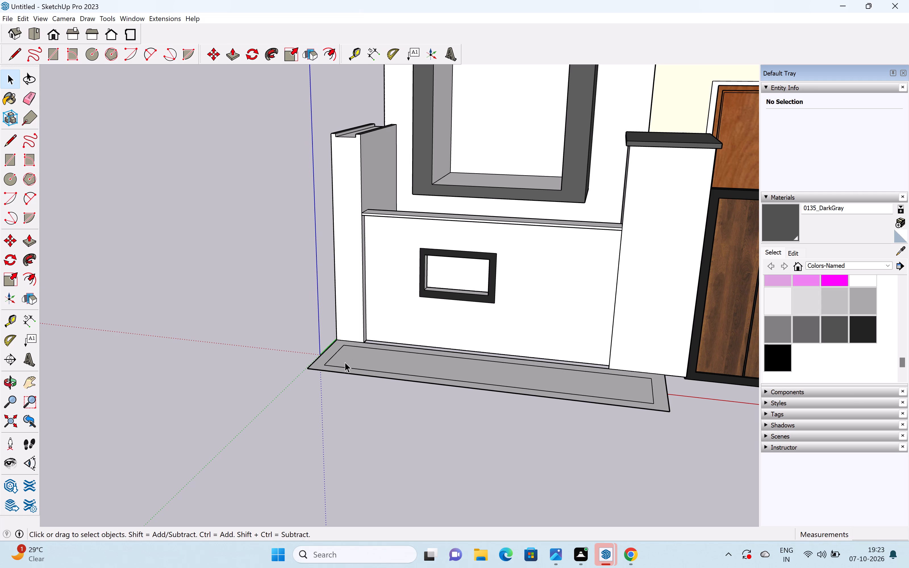
# Pull the border face around the inner rectangle up about 10 in to form a planter box's walls.
pyautogui.click(323, 356)
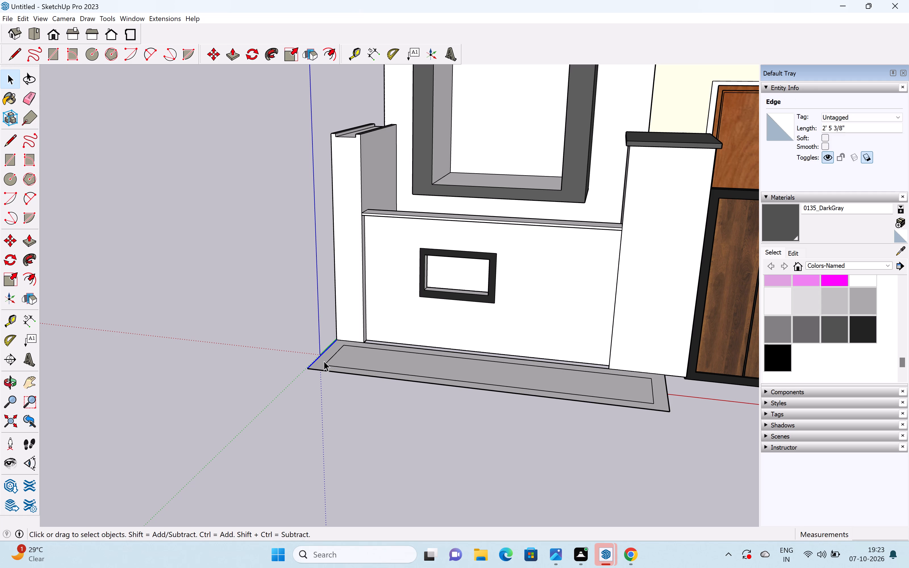
pyautogui.click(324, 361)
pyautogui.press('p')
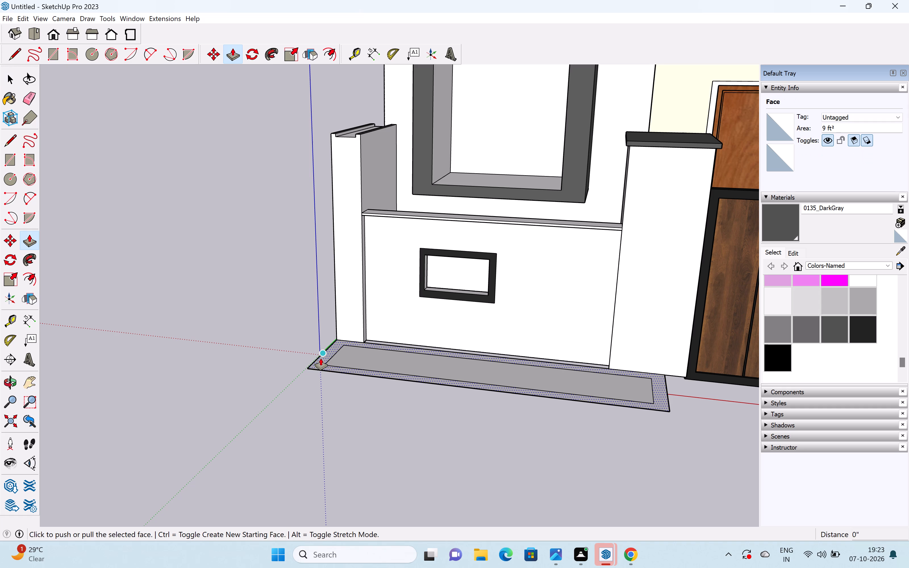
pyautogui.moveTo(321, 358); pyautogui.dragTo(328, 328)
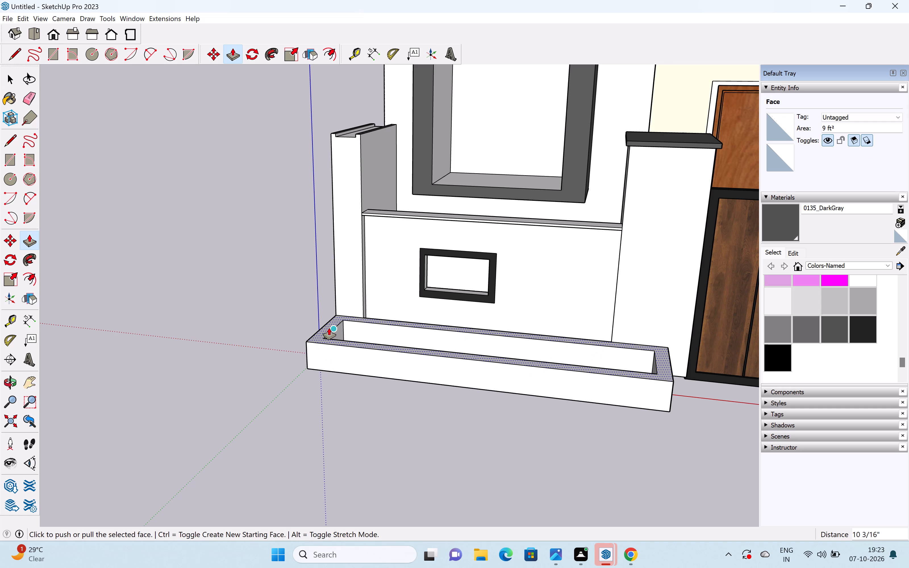
# Examine the planter box in front of the compound wall from the front and both ends.
pyautogui.scroll(-5, 329, 328)
pyautogui.moveTo(401, 373); pyautogui.dragTo(589, 324, button='middle')
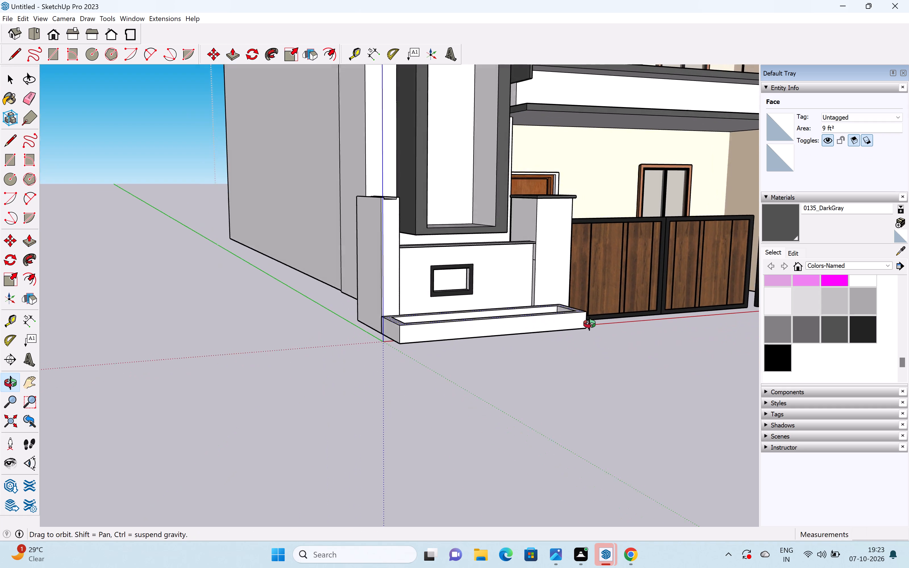
pyautogui.moveTo(589, 324); pyautogui.dragTo(350, 372, button='middle')
pyautogui.scroll(3, 433, 348)
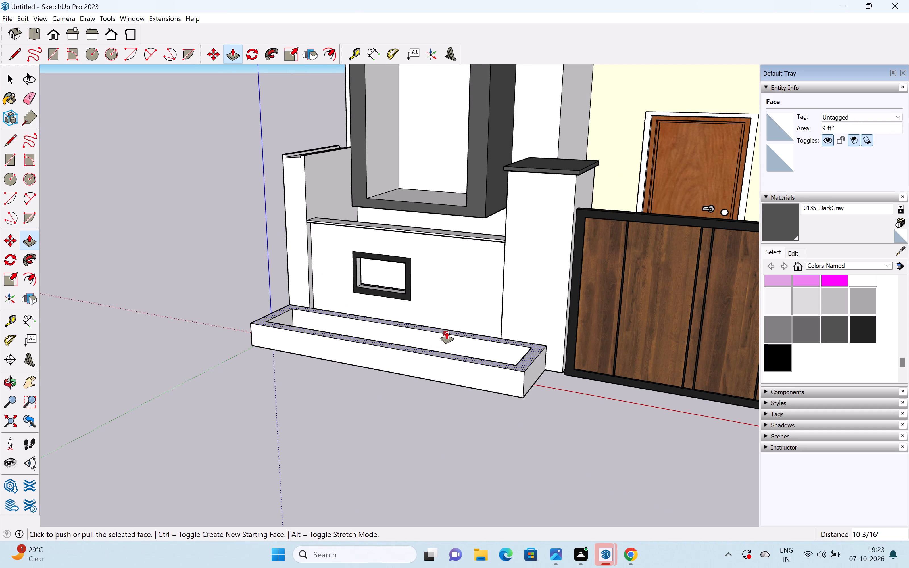
pyautogui.scroll(2, 447, 332)
pyautogui.moveTo(244, 402); pyautogui.dragTo(580, 356, button='middle')
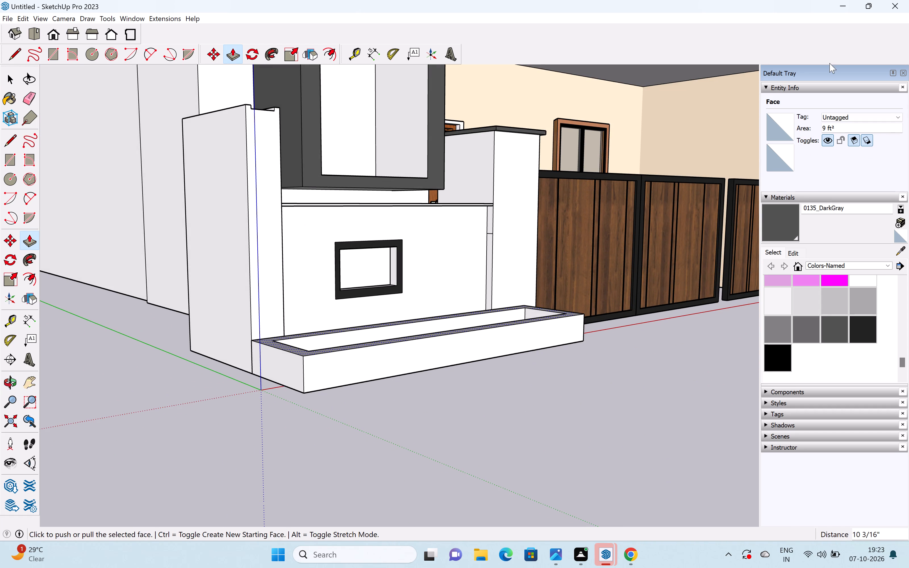
pyautogui.scroll(-3, 375, 173)
pyautogui.moveTo(543, 308); pyautogui.dragTo(349, 337, button='middle')
pyautogui.press('space')
pyautogui.scroll(-2, 407, 307)
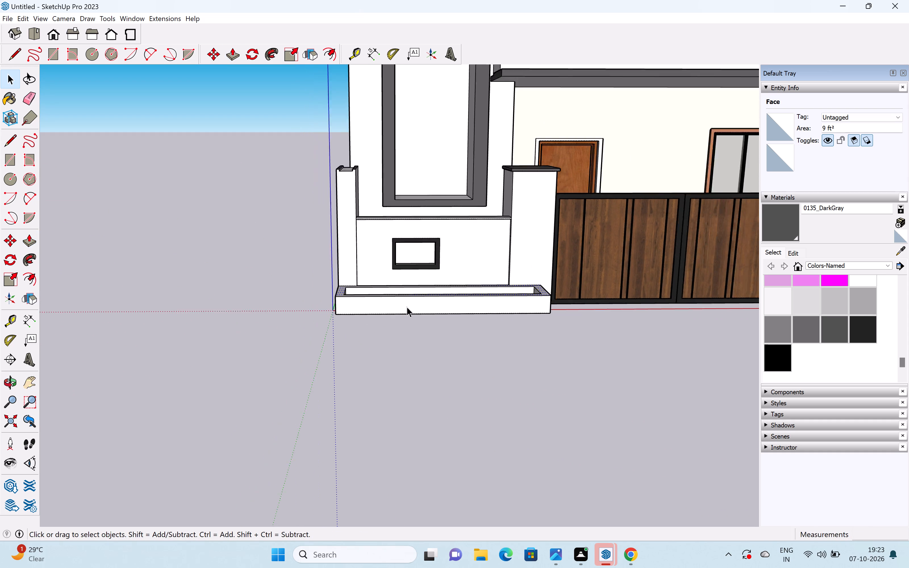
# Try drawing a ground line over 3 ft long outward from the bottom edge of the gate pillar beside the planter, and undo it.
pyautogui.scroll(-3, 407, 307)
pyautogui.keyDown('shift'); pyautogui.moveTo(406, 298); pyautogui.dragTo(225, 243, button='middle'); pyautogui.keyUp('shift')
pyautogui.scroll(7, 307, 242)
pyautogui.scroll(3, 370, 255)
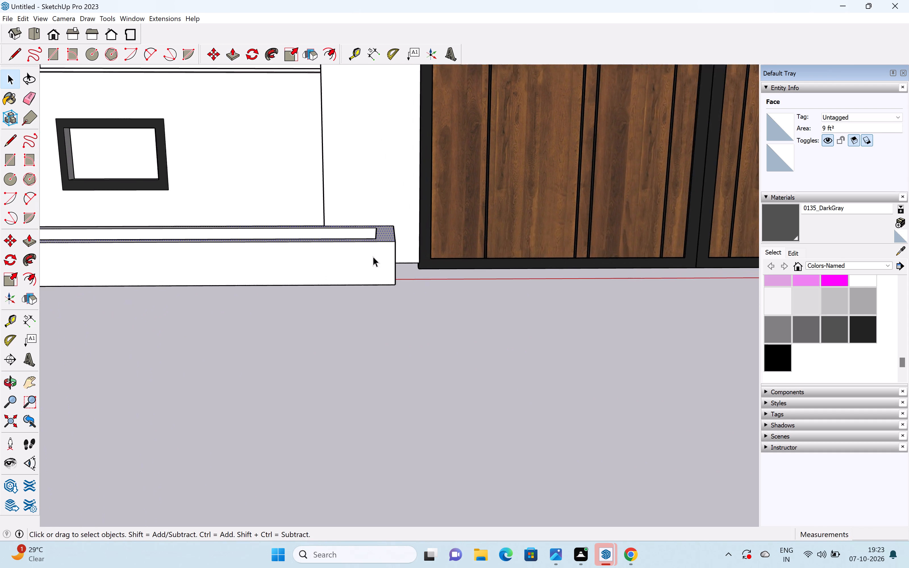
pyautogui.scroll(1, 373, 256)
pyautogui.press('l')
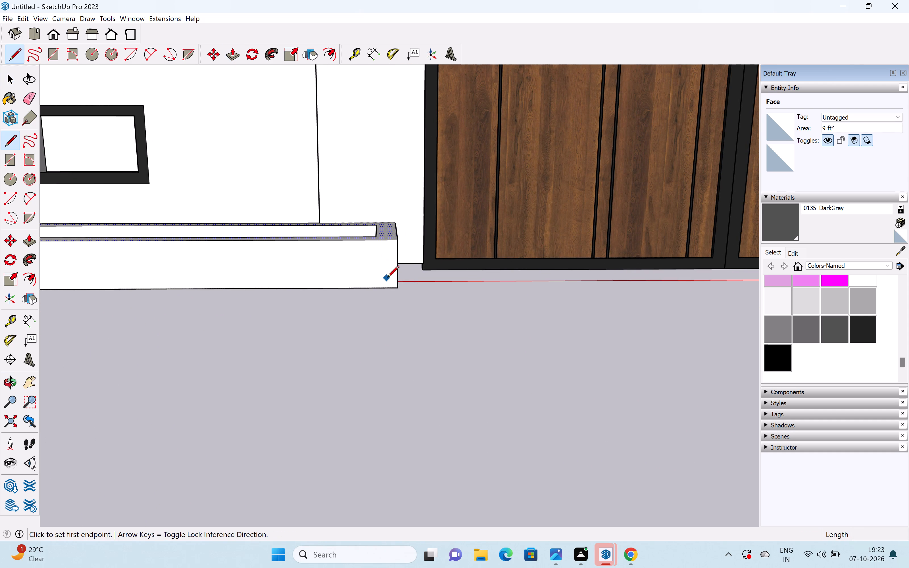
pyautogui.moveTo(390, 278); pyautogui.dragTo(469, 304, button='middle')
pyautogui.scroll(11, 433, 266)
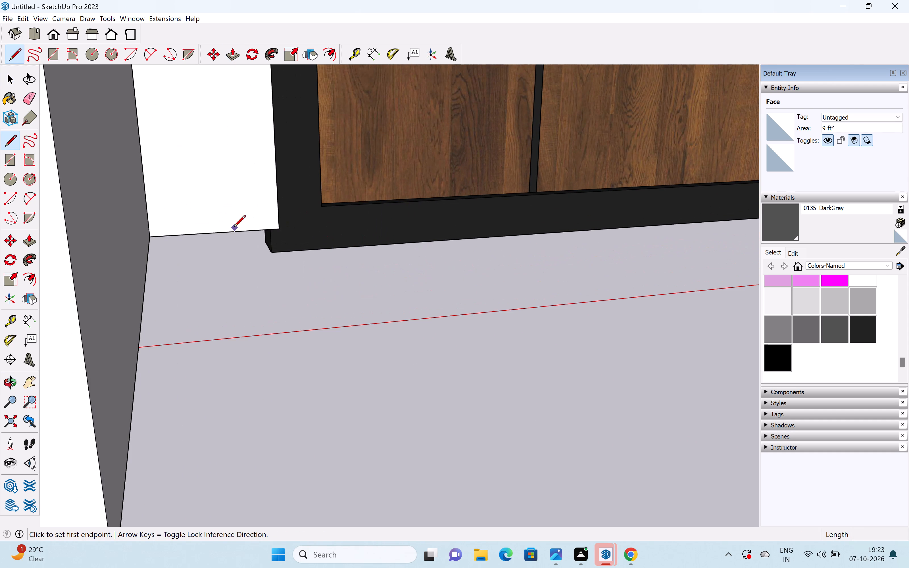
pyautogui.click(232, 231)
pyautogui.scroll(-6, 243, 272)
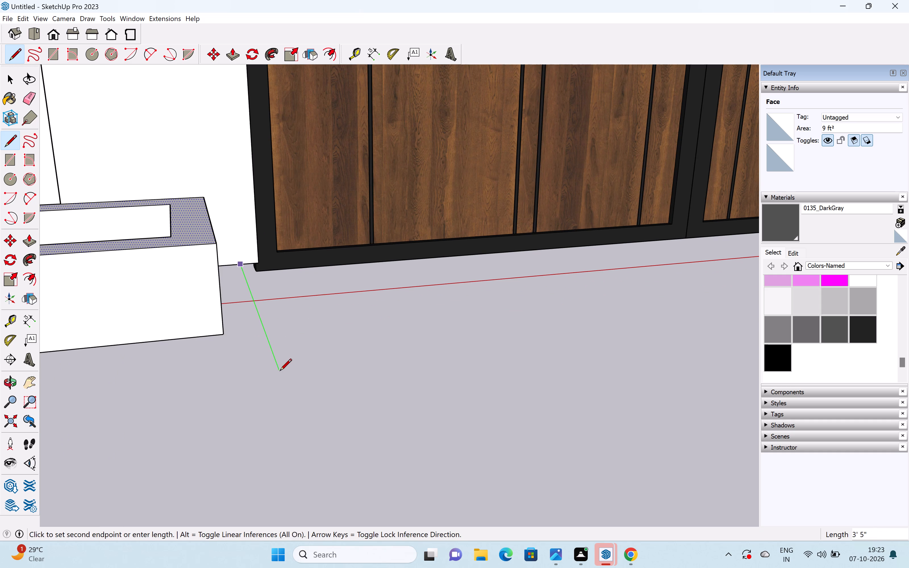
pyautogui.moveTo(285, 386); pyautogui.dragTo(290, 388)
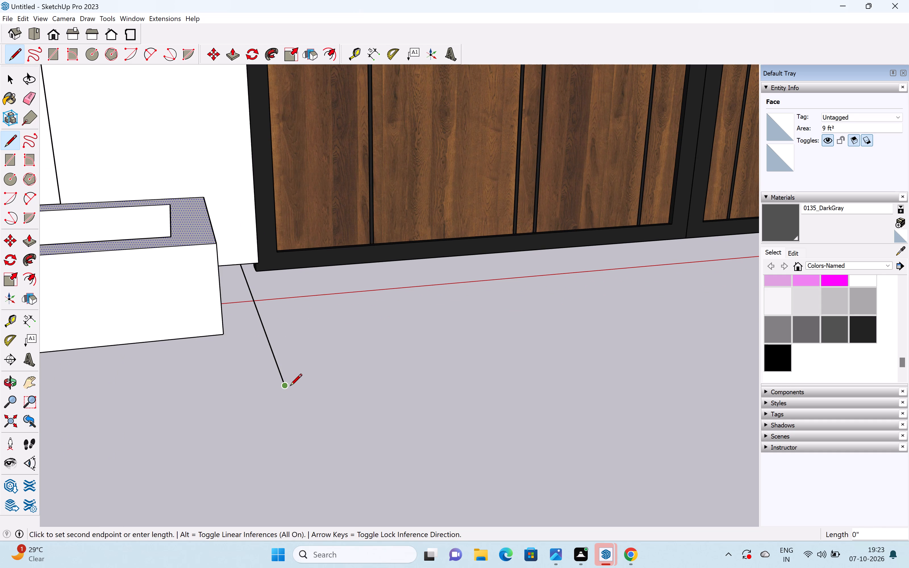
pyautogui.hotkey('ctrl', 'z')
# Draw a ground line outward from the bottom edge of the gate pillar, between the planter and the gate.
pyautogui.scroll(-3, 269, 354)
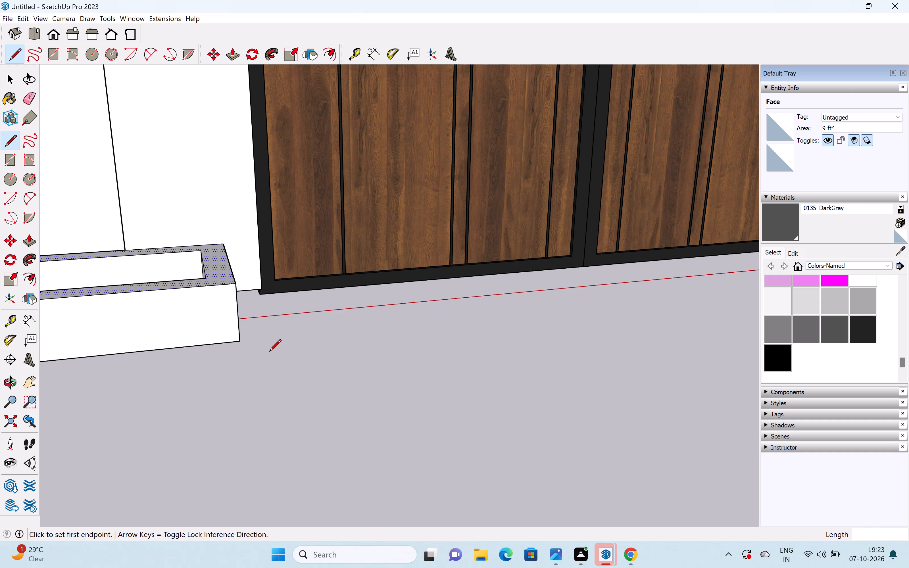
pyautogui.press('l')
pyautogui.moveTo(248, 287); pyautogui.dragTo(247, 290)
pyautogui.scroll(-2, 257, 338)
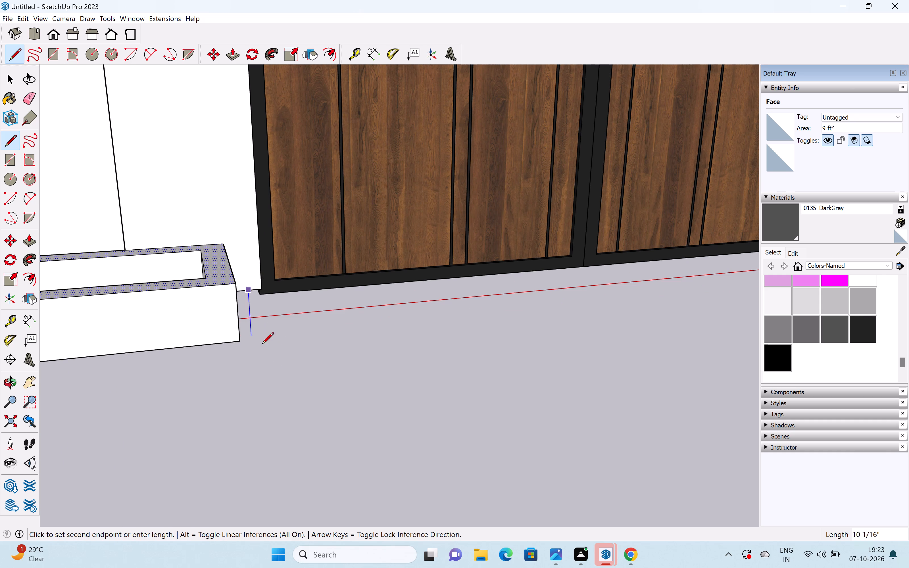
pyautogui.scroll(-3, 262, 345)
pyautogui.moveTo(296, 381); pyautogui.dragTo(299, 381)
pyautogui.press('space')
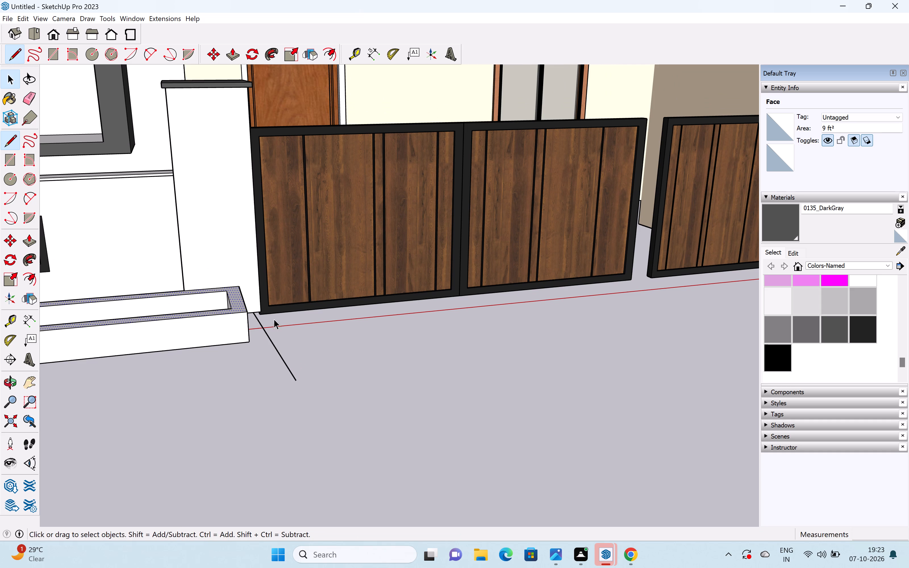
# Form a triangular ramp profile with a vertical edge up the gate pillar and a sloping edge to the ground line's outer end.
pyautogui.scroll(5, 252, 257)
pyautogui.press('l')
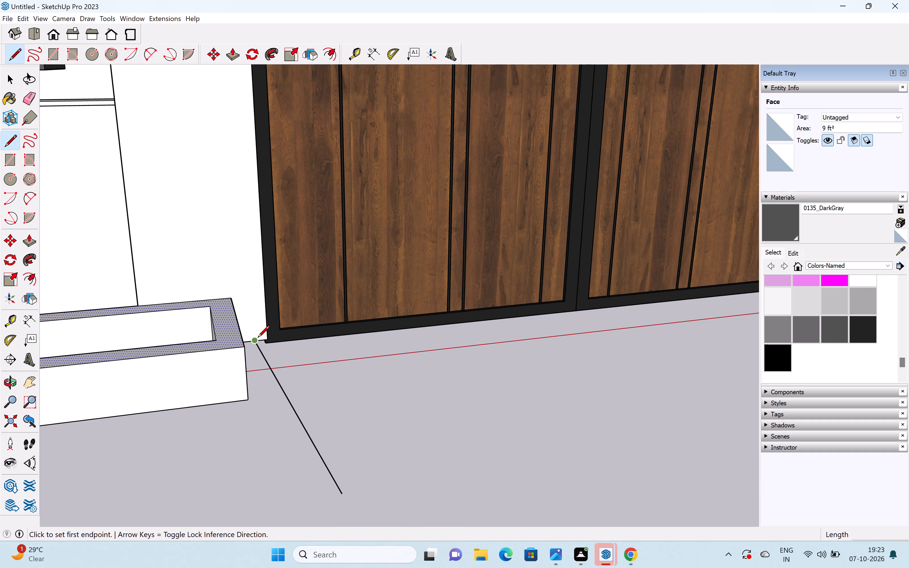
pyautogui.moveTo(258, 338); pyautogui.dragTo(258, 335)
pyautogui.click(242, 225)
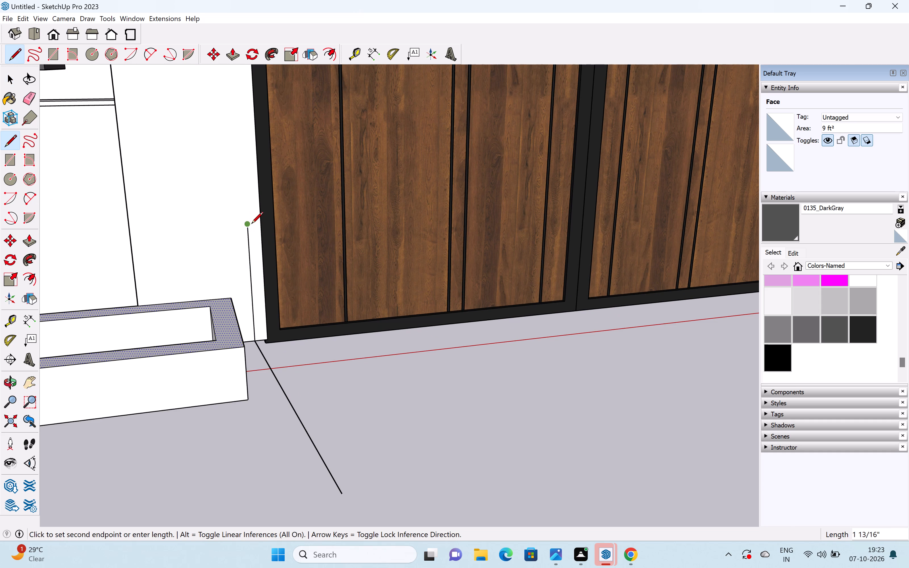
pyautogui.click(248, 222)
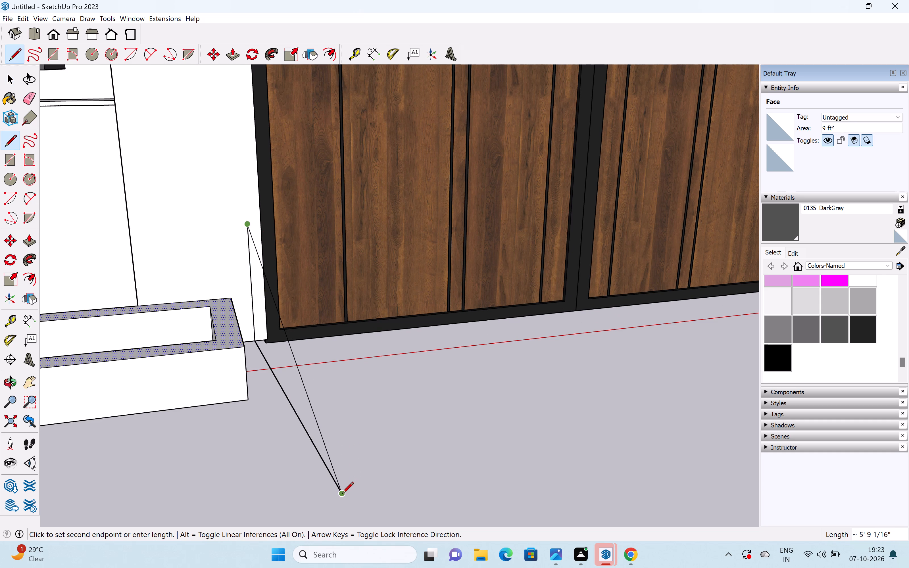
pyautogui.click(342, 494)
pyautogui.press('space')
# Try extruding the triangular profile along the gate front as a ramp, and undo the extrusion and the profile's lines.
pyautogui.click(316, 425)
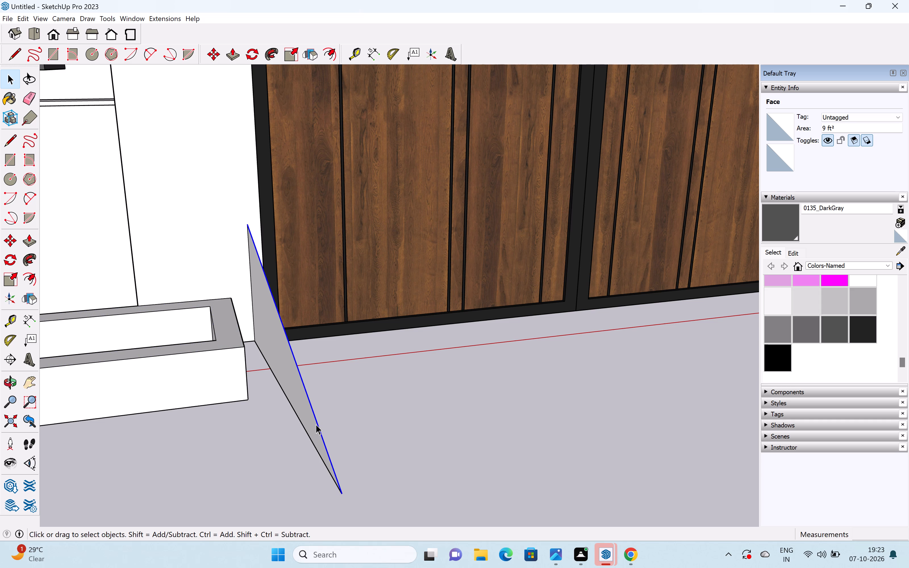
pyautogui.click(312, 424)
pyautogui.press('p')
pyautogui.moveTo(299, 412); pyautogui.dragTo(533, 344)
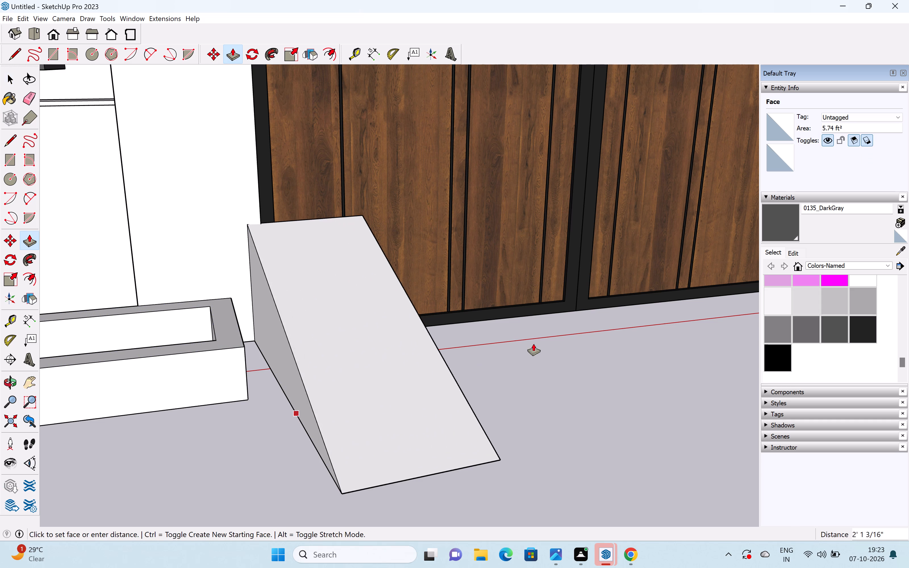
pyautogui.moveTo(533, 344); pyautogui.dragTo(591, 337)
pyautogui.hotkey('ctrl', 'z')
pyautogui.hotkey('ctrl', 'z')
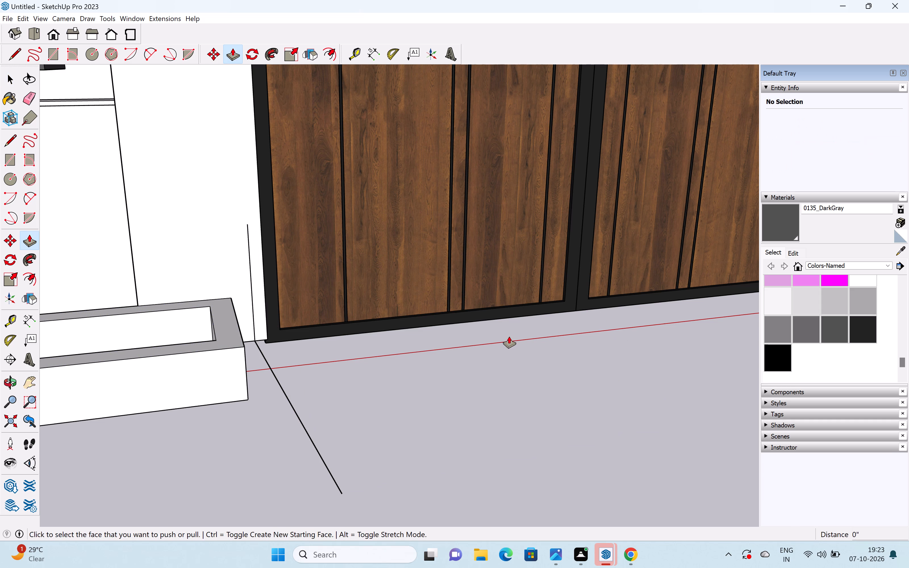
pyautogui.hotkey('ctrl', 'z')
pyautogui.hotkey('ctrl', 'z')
# Examine the base of the gates and pillars, the whole front, and the house's far side wall.
pyautogui.scroll(-3, 449, 337)
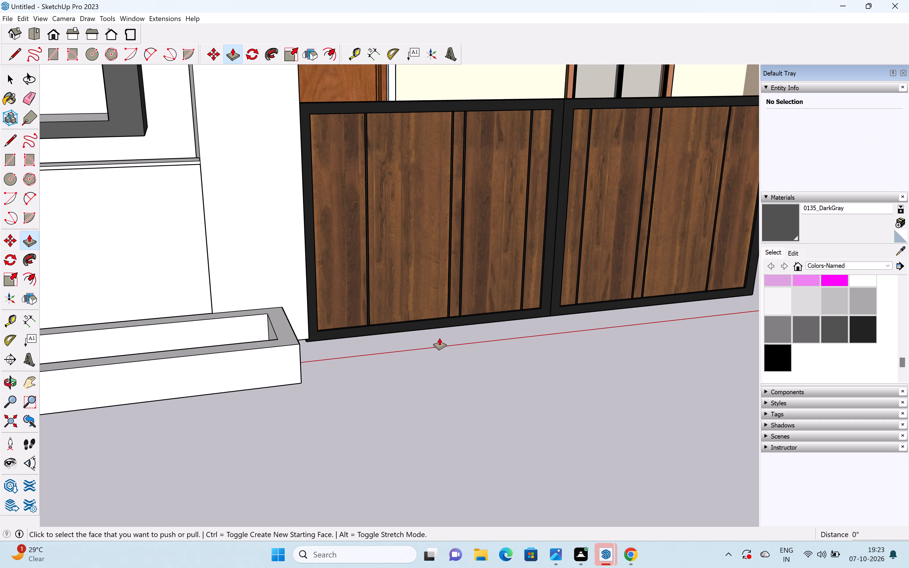
pyautogui.scroll(-1, 435, 335)
pyautogui.keyDown('shift'); pyautogui.moveTo(432, 329); pyautogui.dragTo(412, 236, button='middle'); pyautogui.keyUp('shift')
pyautogui.scroll(11, 334, 260)
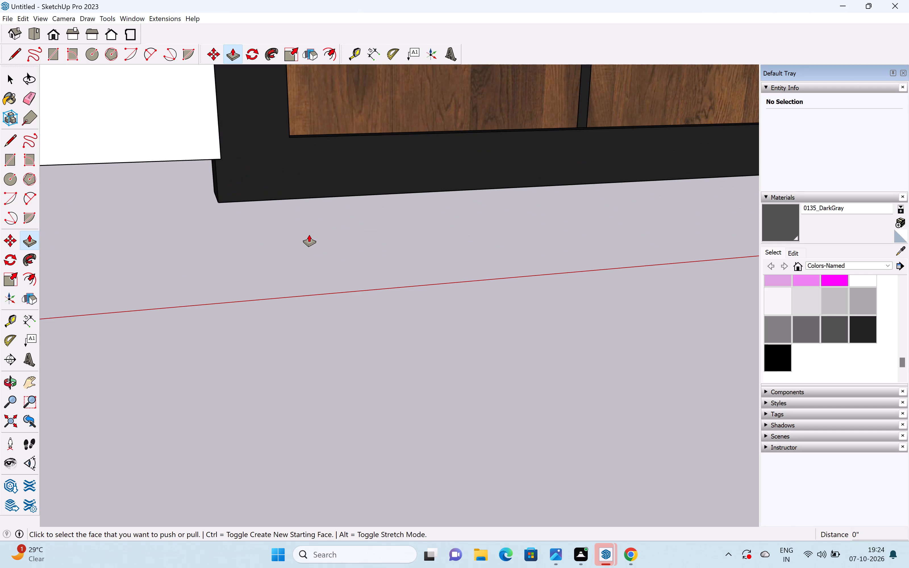
pyautogui.scroll(-4, 309, 234)
pyautogui.moveTo(309, 228); pyautogui.dragTo(279, 172, button='middle')
pyautogui.moveTo(282, 176); pyautogui.dragTo(274, 242, button='middle')
pyautogui.scroll(-6, 291, 247)
pyautogui.scroll(-11, 315, 249)
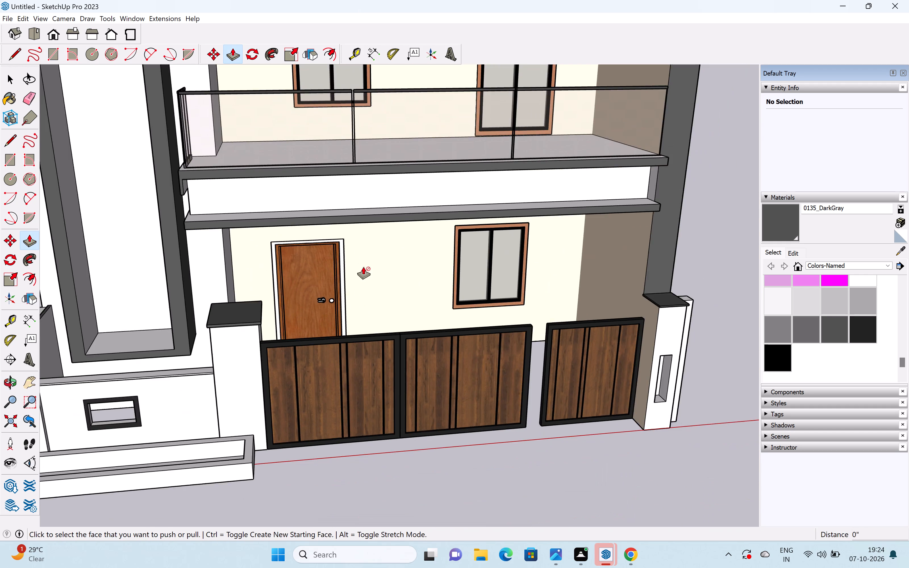
pyautogui.scroll(-2, 363, 267)
pyautogui.moveTo(392, 280); pyautogui.dragTo(252, 272, button='middle')
pyautogui.keyDown('shift'); pyautogui.moveTo(280, 277); pyautogui.dragTo(441, 236, button='middle'); pyautogui.keyUp('shift')
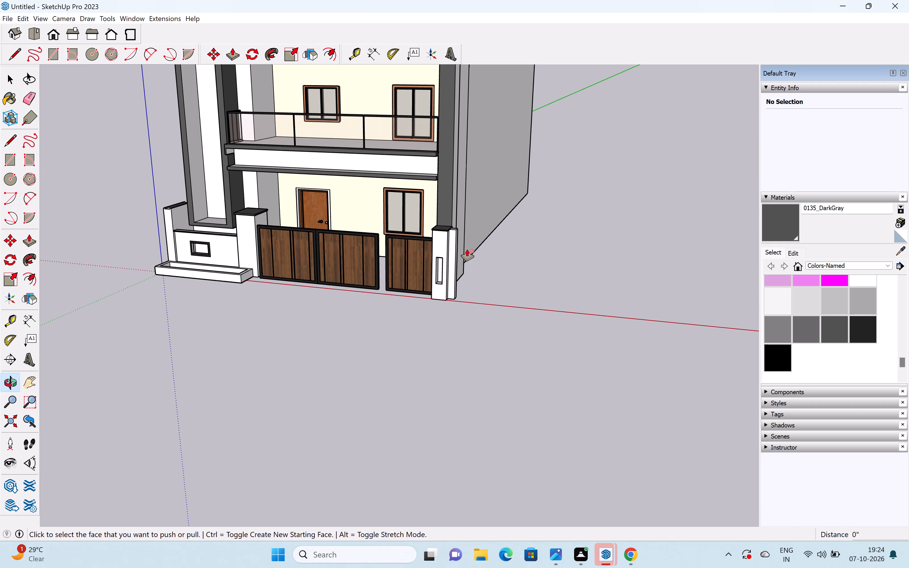
pyautogui.moveTo(468, 250); pyautogui.dragTo(410, 245, button='middle')
pyautogui.scroll(7, 408, 245)
pyautogui.keyDown('shift'); pyautogui.moveTo(428, 220); pyautogui.dragTo(552, 222, button='middle'); pyautogui.keyUp('shift')
pyautogui.moveTo(415, 276); pyautogui.dragTo(446, 202, button='middle')
pyautogui.scroll(-6, 447, 201)
pyautogui.moveTo(494, 219); pyautogui.dragTo(303, 341, button='middle')
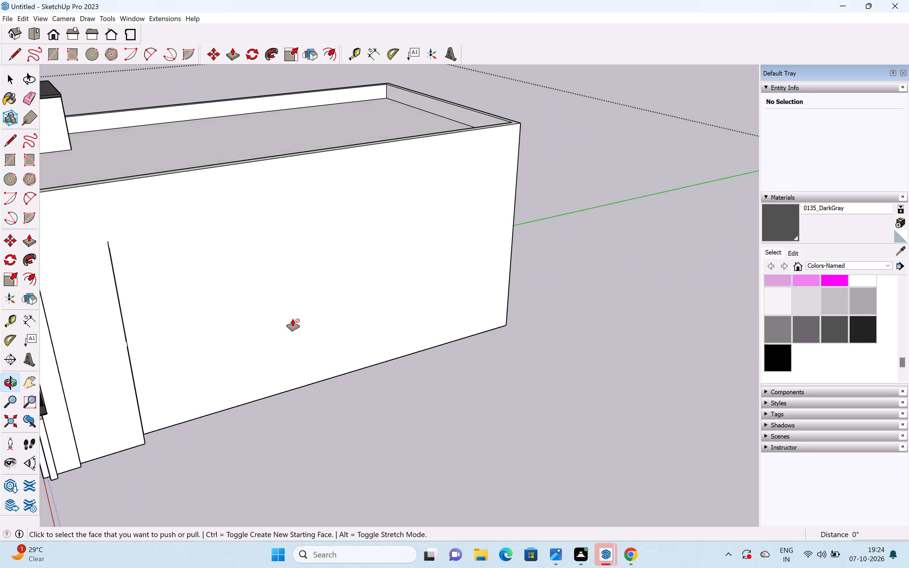
pyautogui.keyDown('shift'); pyautogui.moveTo(295, 294); pyautogui.dragTo(593, 229, button='middle'); pyautogui.keyUp('shift')
# Raise the gates component vertically by about 2 1/2", using its bottom corner beside the planter-side pillar.
pyautogui.scroll(16, 264, 330)
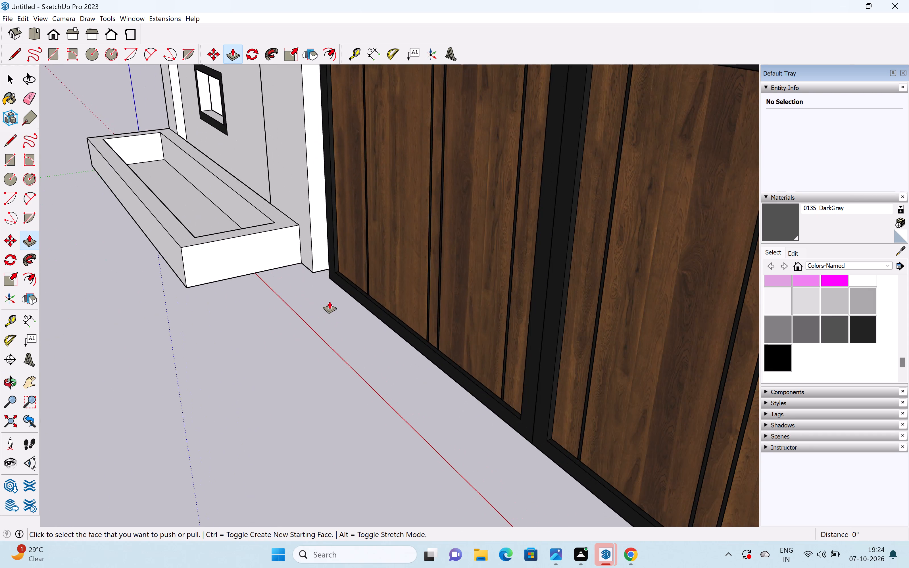
pyautogui.moveTo(333, 301); pyautogui.dragTo(408, 91, button='middle')
pyautogui.scroll(3, 310, 344)
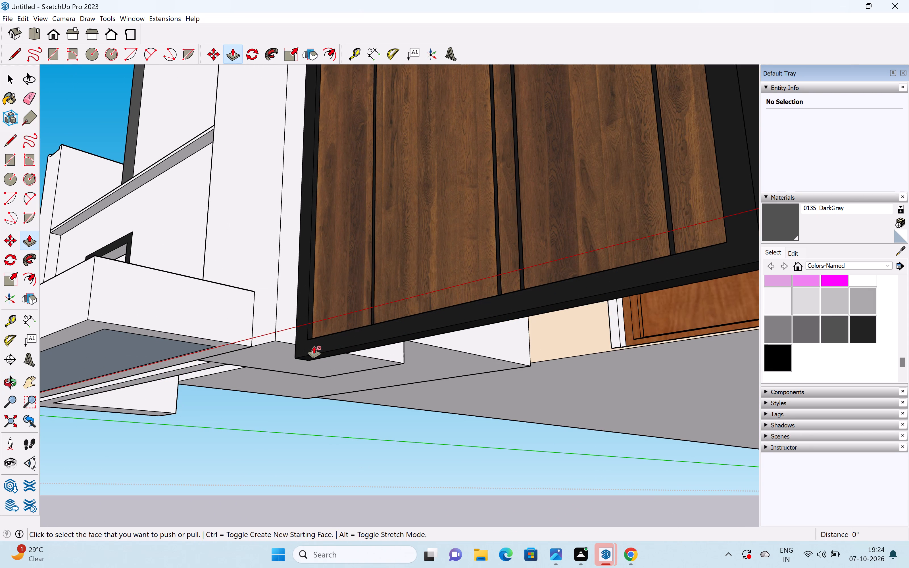
pyautogui.press('space')
pyautogui.click(308, 359)
pyautogui.scroll(6, 303, 358)
pyautogui.press('m')
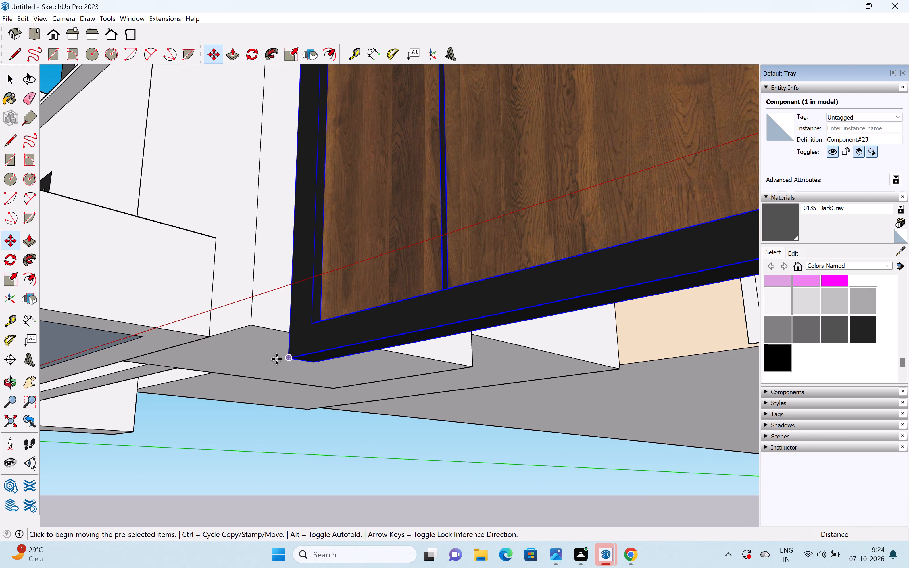
pyautogui.scroll(3, 277, 371)
pyautogui.click(293, 353)
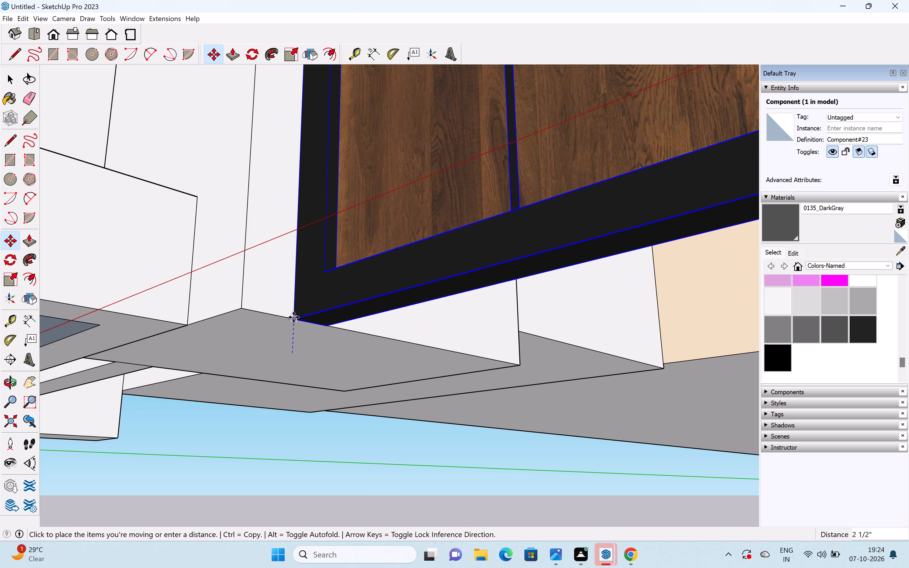
pyautogui.click(293, 317)
pyautogui.press('space')
pyautogui.scroll(1, 259, 337)
pyautogui.scroll(-3, 260, 337)
pyautogui.scroll(1, 264, 337)
pyautogui.scroll(-20, 265, 337)
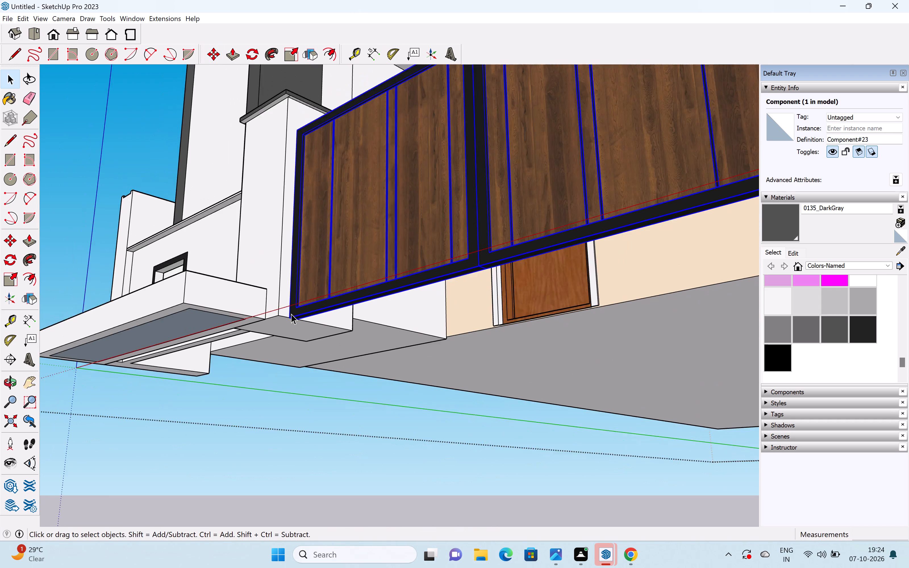
pyautogui.scroll(-5, 291, 314)
pyautogui.moveTo(301, 323); pyautogui.dragTo(520, 443, button='middle')
pyautogui.click(437, 424)
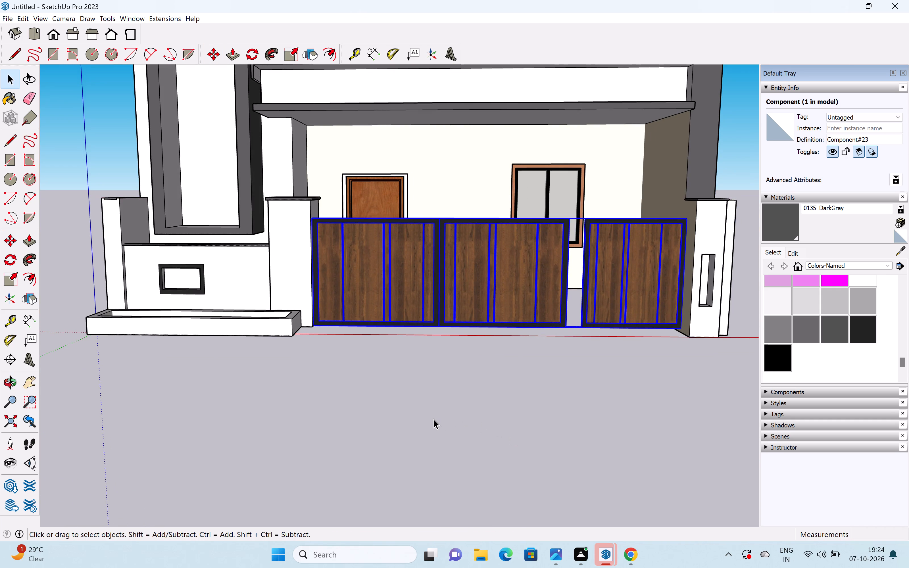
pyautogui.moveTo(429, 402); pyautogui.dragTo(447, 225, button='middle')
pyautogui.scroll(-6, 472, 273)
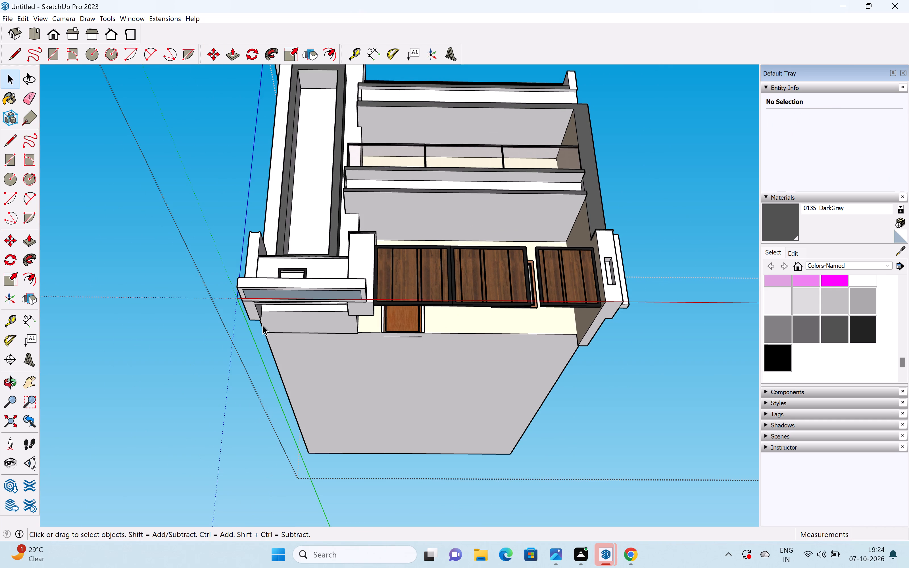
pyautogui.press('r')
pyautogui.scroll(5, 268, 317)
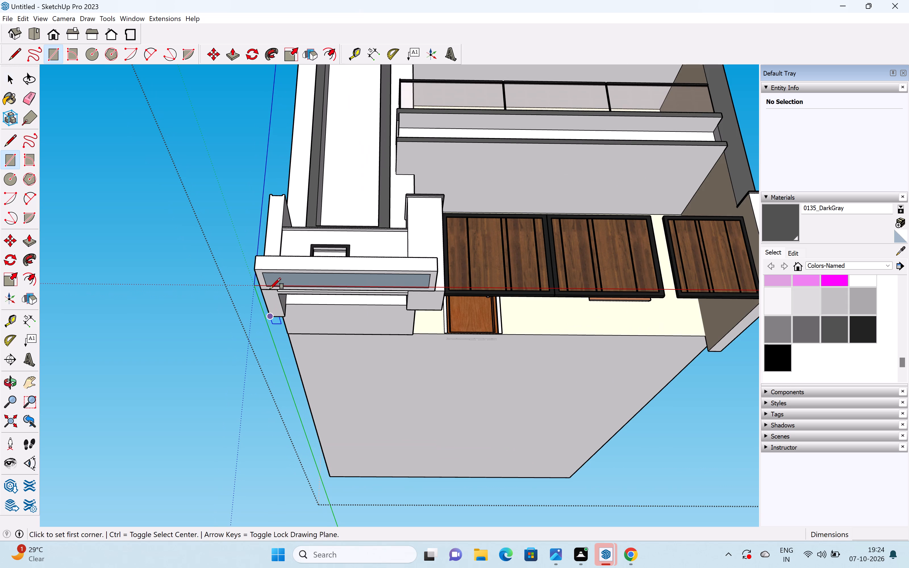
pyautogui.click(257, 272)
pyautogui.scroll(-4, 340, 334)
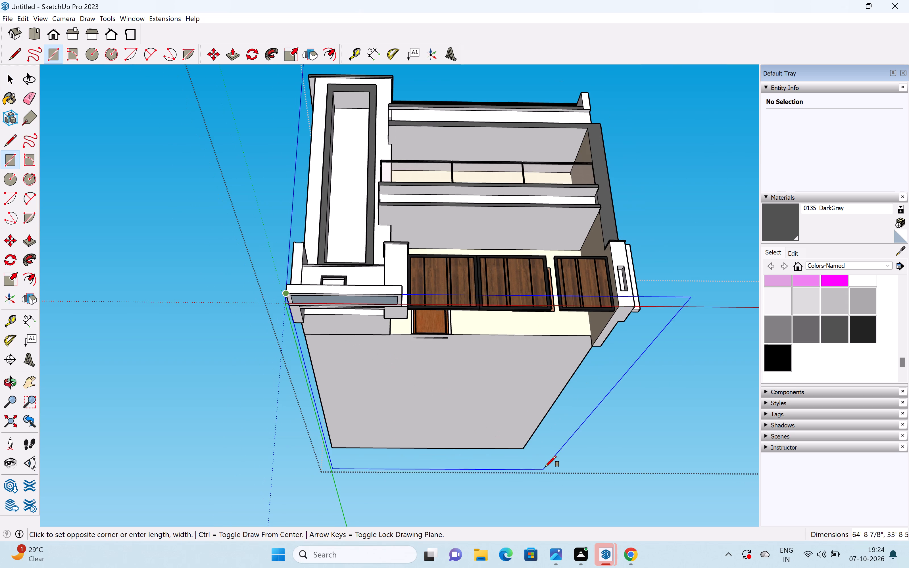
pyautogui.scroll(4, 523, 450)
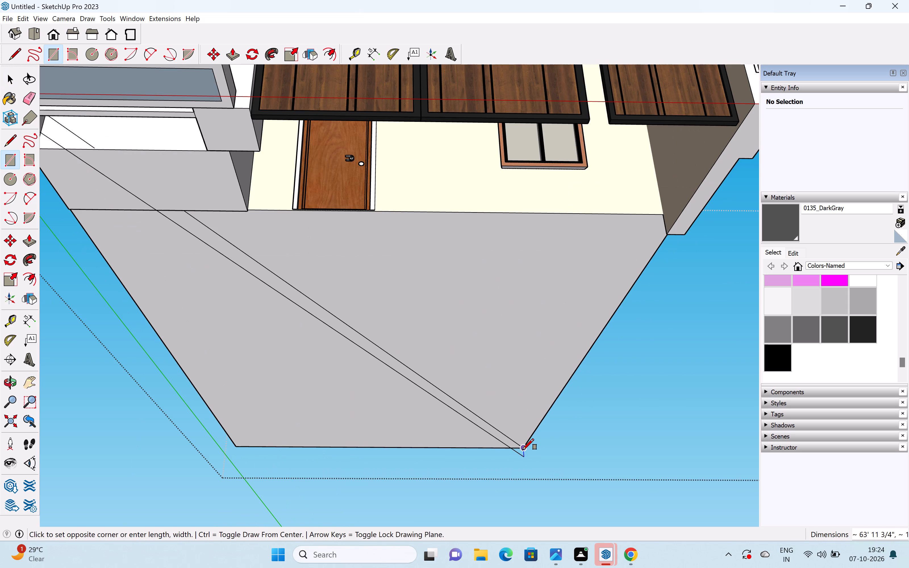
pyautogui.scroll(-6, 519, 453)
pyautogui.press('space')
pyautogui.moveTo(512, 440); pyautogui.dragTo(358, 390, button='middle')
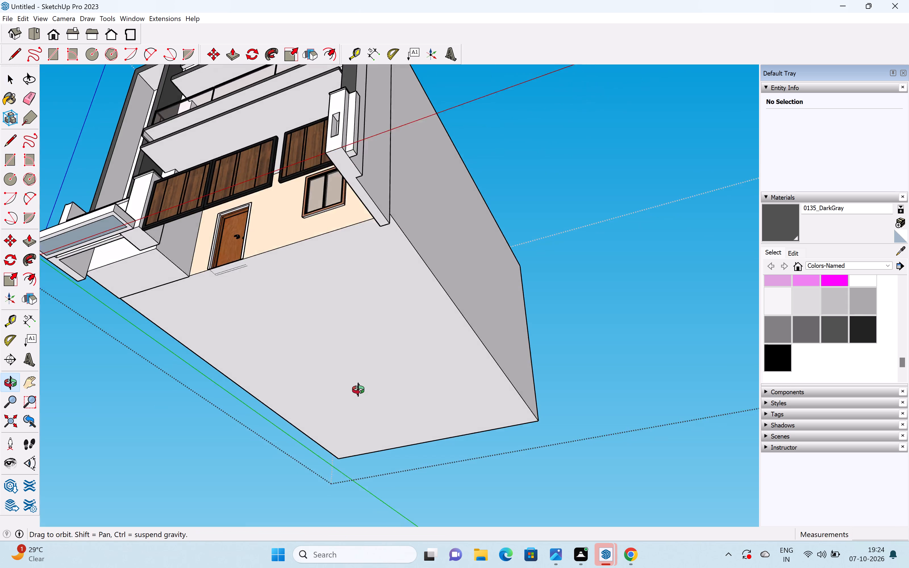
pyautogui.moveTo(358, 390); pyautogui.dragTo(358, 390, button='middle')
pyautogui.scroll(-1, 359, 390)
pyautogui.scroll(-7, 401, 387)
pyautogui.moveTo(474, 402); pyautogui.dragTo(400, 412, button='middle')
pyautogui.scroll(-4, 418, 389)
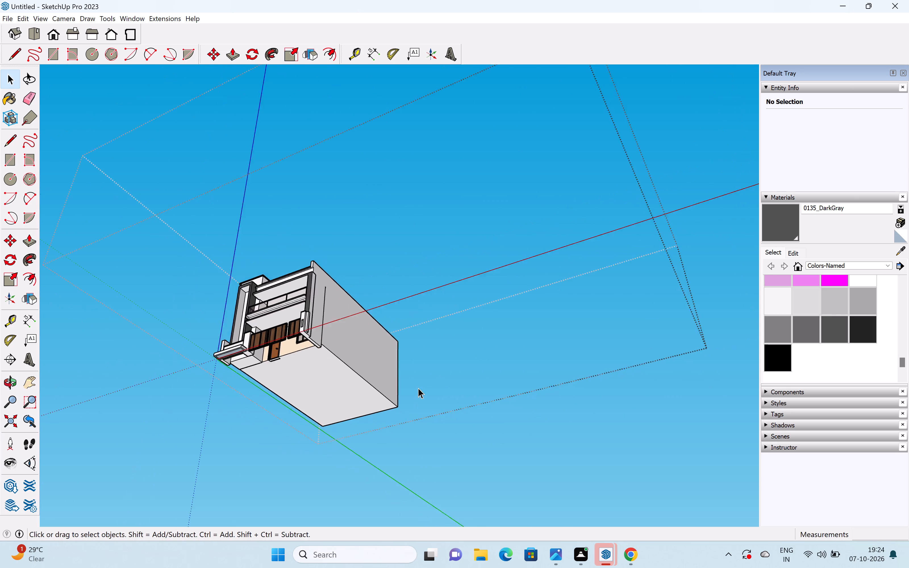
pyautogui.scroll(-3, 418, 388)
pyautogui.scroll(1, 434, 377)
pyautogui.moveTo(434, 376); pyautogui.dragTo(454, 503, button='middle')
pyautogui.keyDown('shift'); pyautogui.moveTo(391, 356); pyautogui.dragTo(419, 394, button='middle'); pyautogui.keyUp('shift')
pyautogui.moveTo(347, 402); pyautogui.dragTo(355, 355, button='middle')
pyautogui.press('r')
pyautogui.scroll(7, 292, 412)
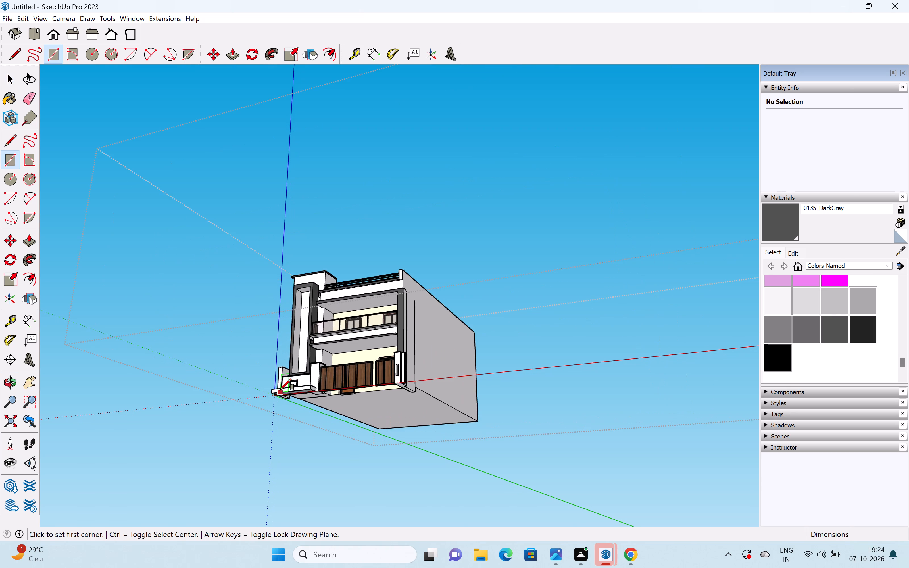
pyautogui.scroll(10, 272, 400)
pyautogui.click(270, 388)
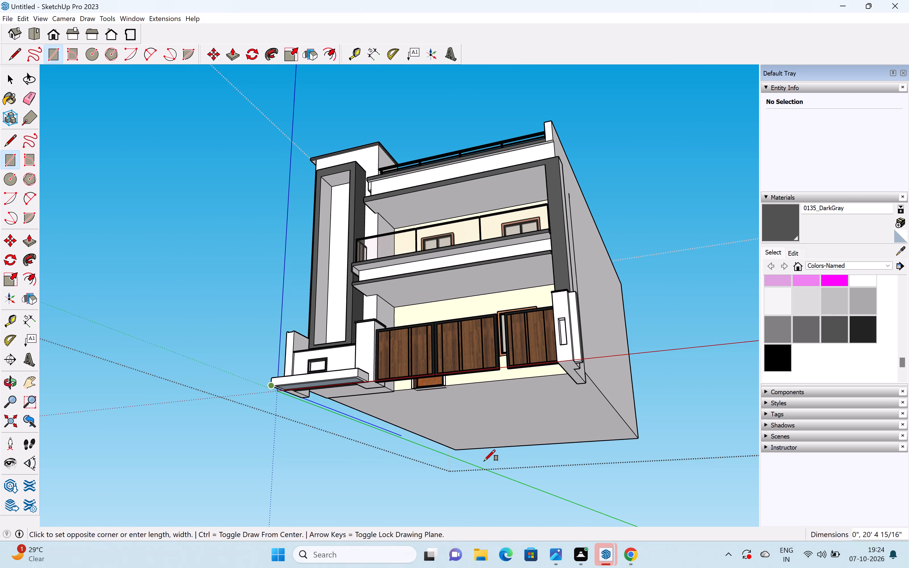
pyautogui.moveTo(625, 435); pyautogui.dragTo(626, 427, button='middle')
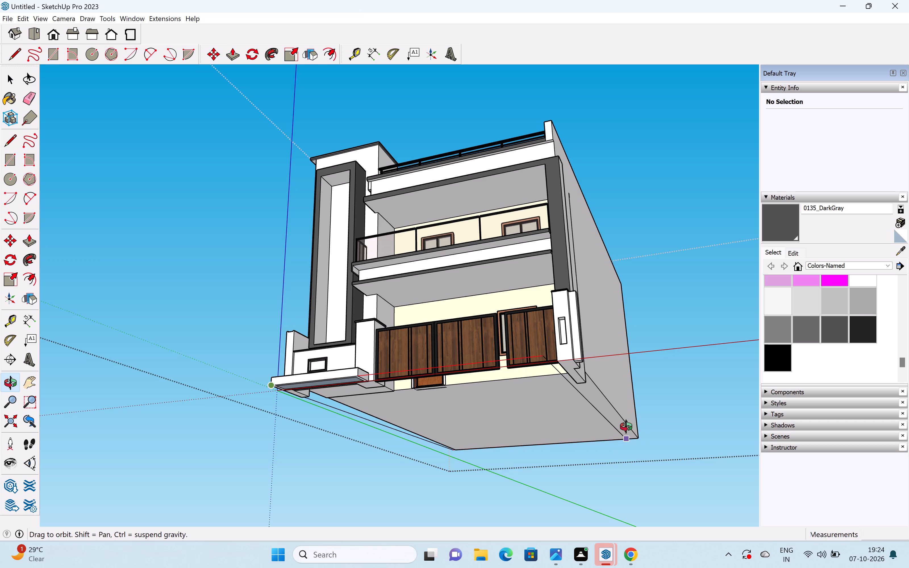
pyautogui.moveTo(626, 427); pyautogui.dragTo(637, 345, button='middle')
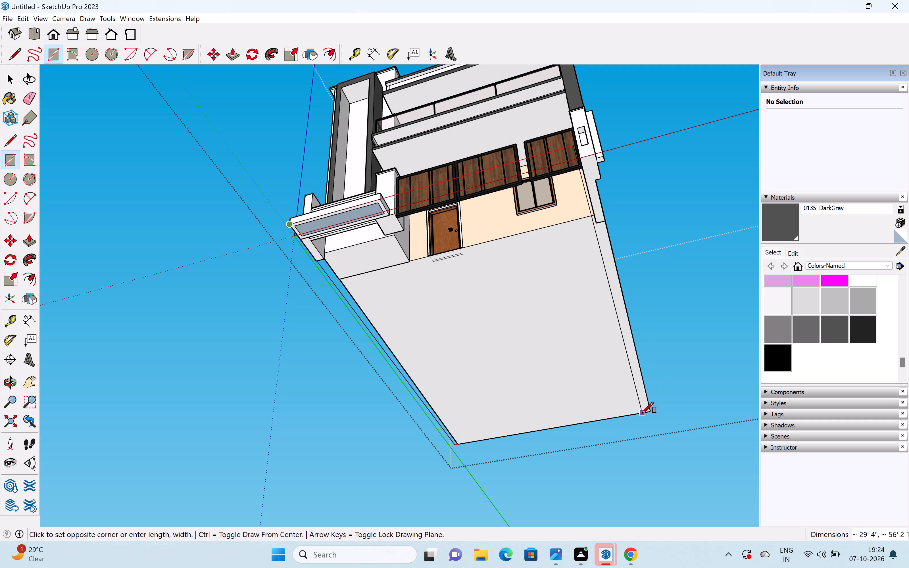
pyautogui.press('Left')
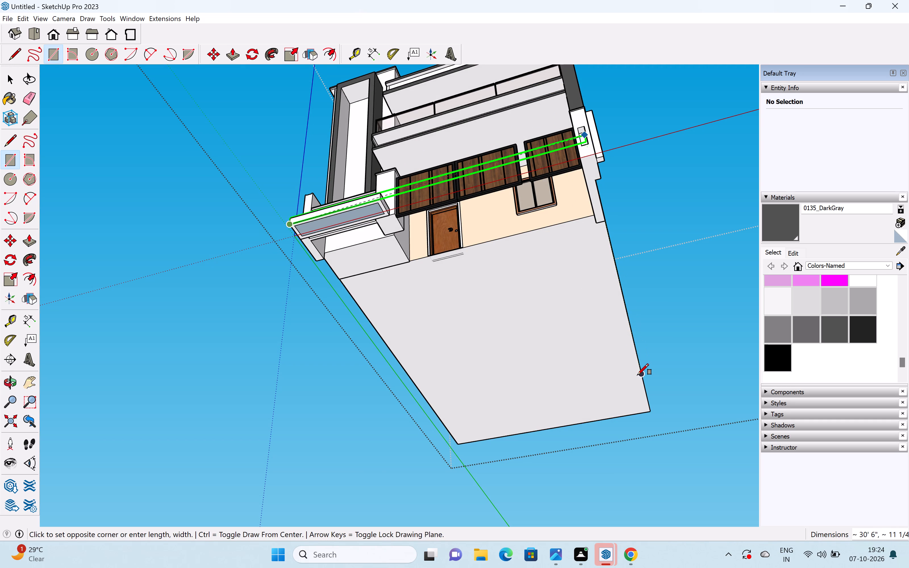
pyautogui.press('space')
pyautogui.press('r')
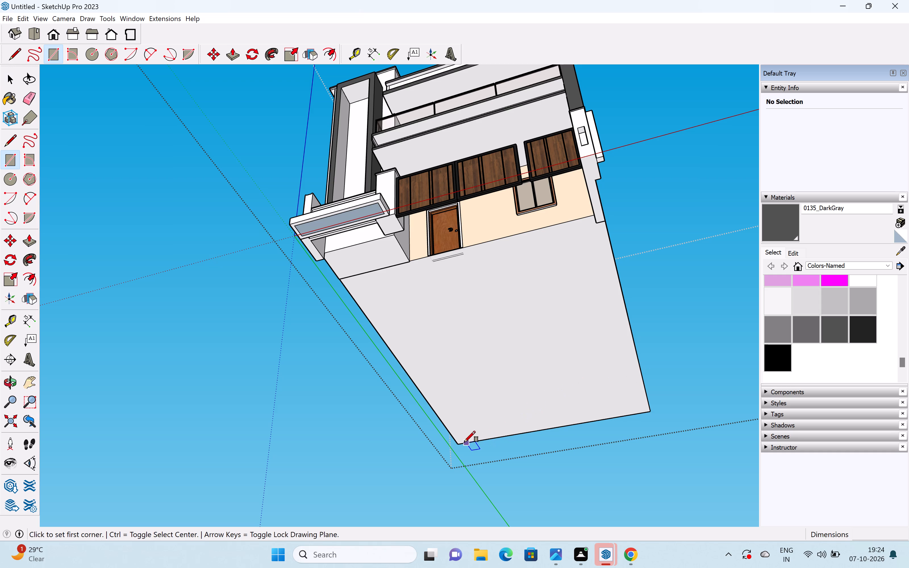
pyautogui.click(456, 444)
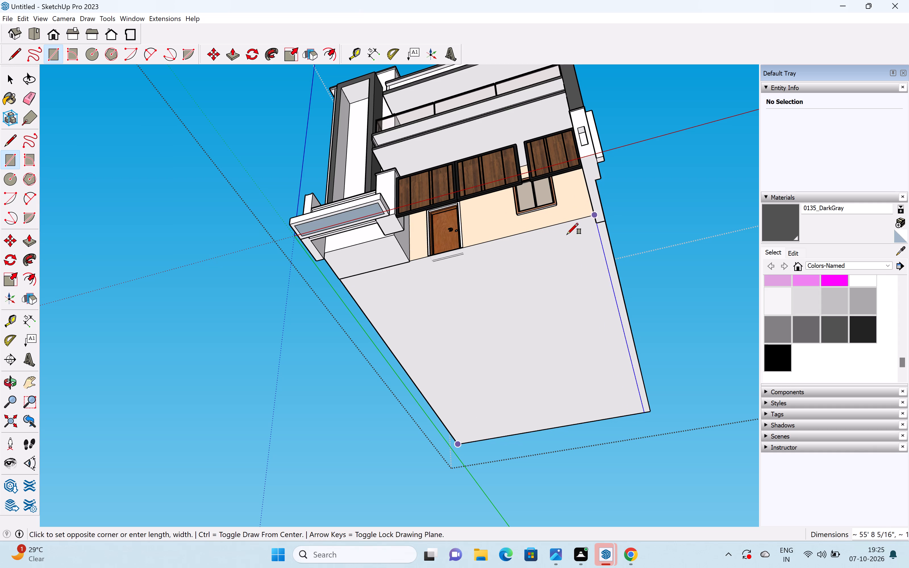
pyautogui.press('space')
# Draw a ground rectangle about 29' wide under the front compound, from the planter's outer corner to the opposite front corner of the house base.
pyautogui.press('r')
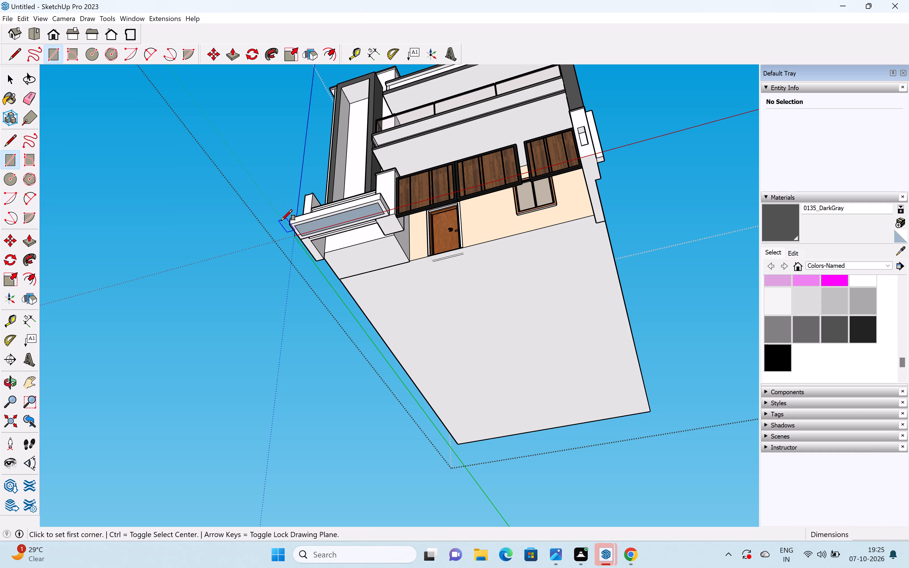
pyautogui.click(291, 225)
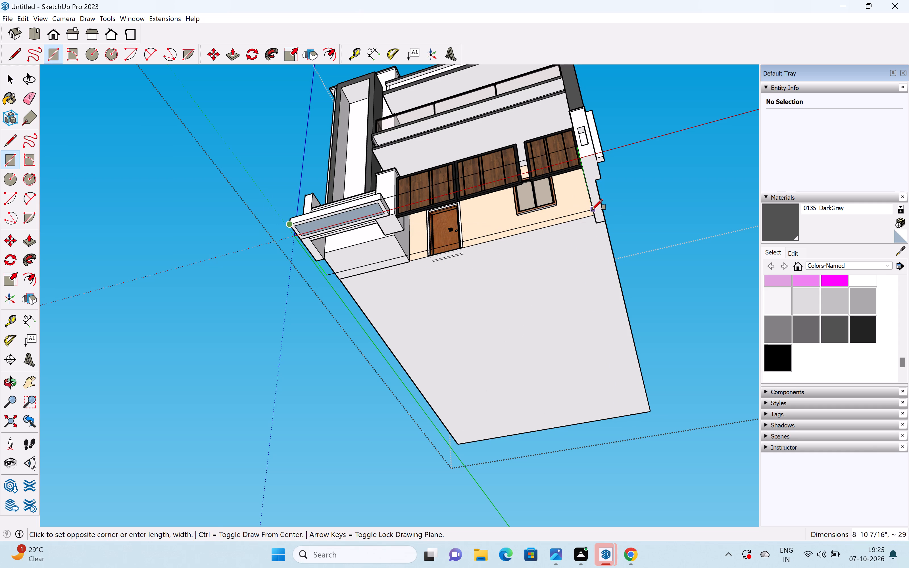
pyautogui.click(596, 214)
pyautogui.press('space')
# Reverse the new ground face beneath the gates so its front side faces up.
pyautogui.scroll(-3, 551, 245)
pyautogui.moveTo(550, 257); pyautogui.dragTo(569, 329, button='middle')
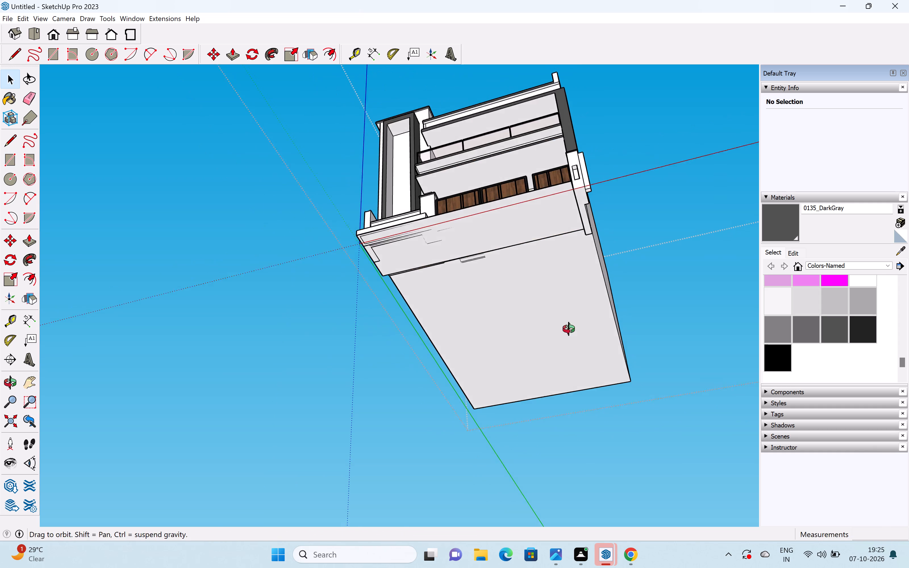
pyautogui.moveTo(569, 329); pyautogui.dragTo(613, 493, button='middle')
pyautogui.scroll(-6, 613, 490)
pyautogui.keyDown('shift'); pyautogui.moveTo(564, 455); pyautogui.dragTo(440, 300, button='middle'); pyautogui.keyUp('shift')
pyautogui.scroll(2, 465, 332)
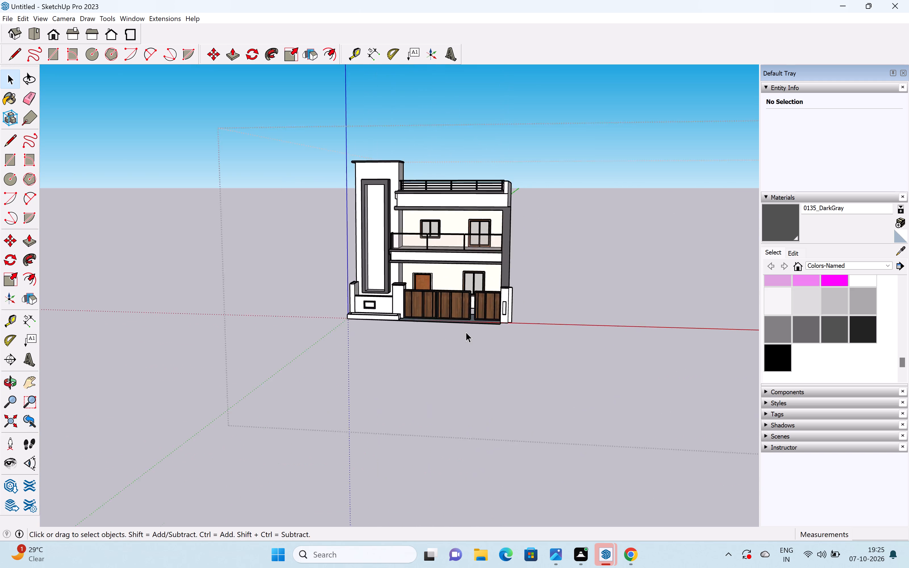
pyautogui.scroll(19, 466, 332)
pyautogui.click(476, 370)
pyautogui.press('space')
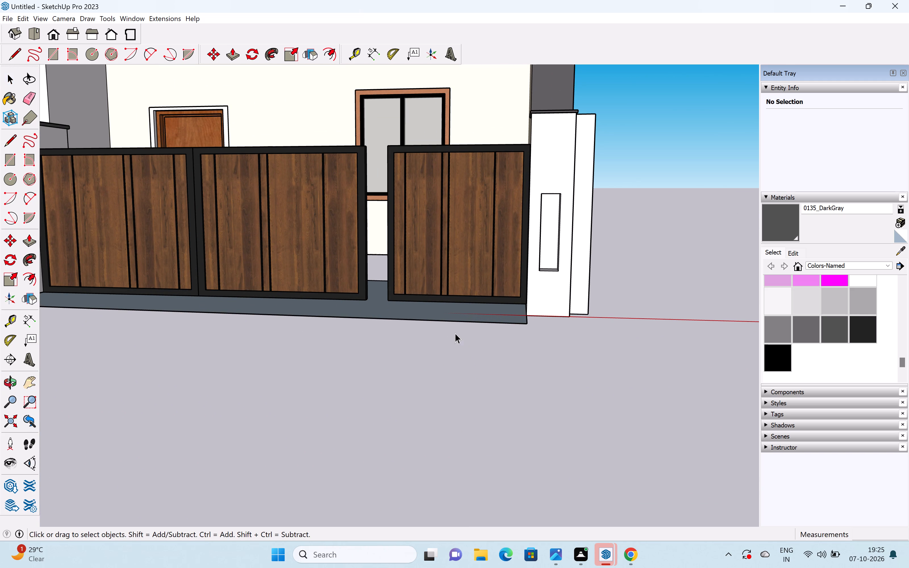
pyautogui.rightClick(438, 312)
pyautogui.click(480, 410)
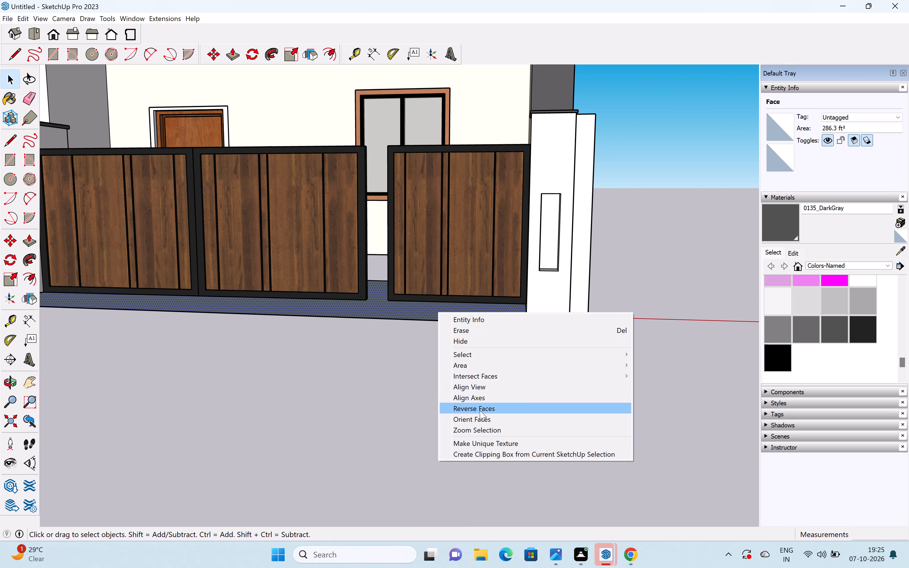
pyautogui.click(409, 352)
# Draw a ground line about 3' long outward from the gate pillar's bottom edge, between the planter and the gate.
pyautogui.scroll(-6, 444, 361)
pyautogui.moveTo(416, 367); pyautogui.dragTo(581, 401, button='middle')
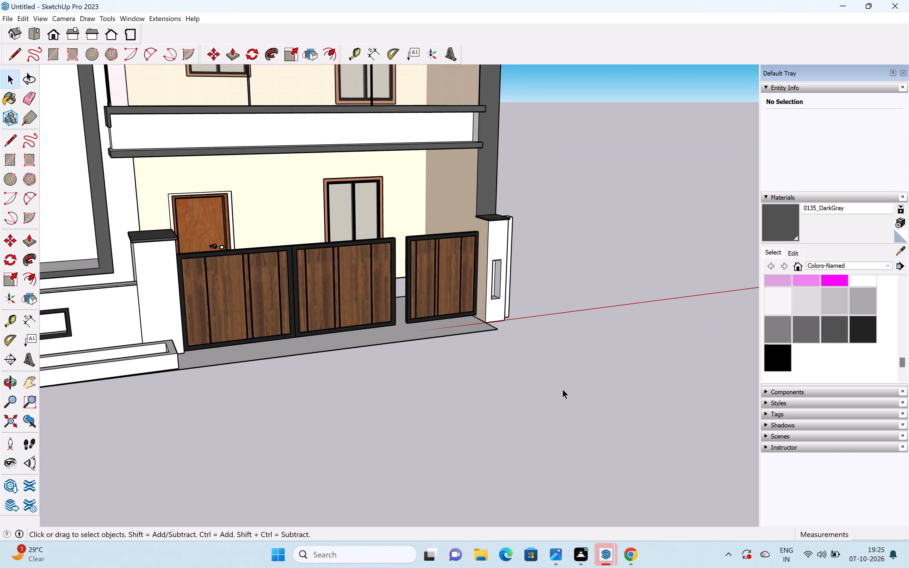
pyautogui.scroll(-6, 562, 389)
pyautogui.keyDown('shift'); pyautogui.moveTo(437, 402); pyautogui.dragTo(509, 360, button='middle'); pyautogui.keyUp('shift')
pyautogui.press('space')
pyautogui.click(467, 328)
pyautogui.scroll(2, 446, 366)
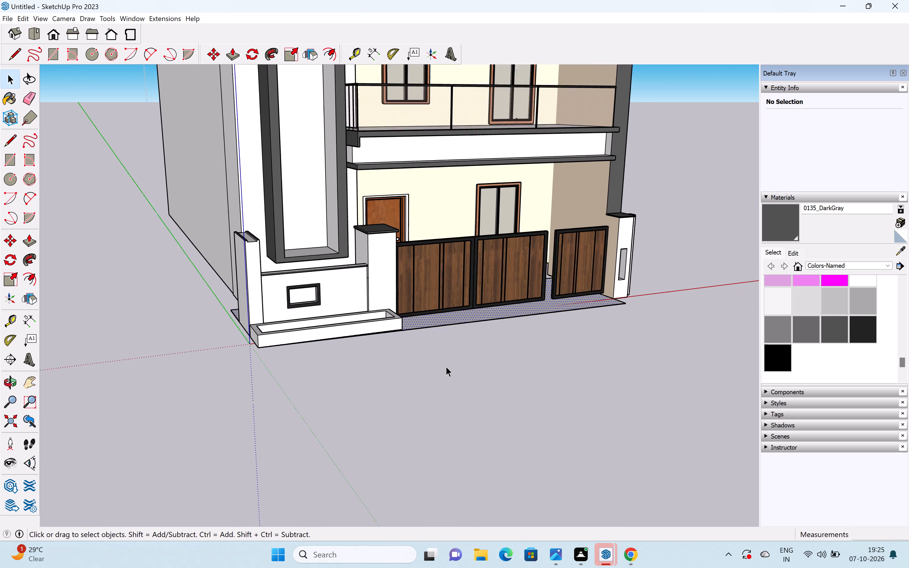
pyautogui.scroll(3, 446, 366)
pyautogui.click(444, 364)
pyautogui.scroll(4, 415, 336)
pyautogui.moveTo(414, 343); pyautogui.dragTo(401, 416, button='middle')
pyautogui.scroll(2, 401, 297)
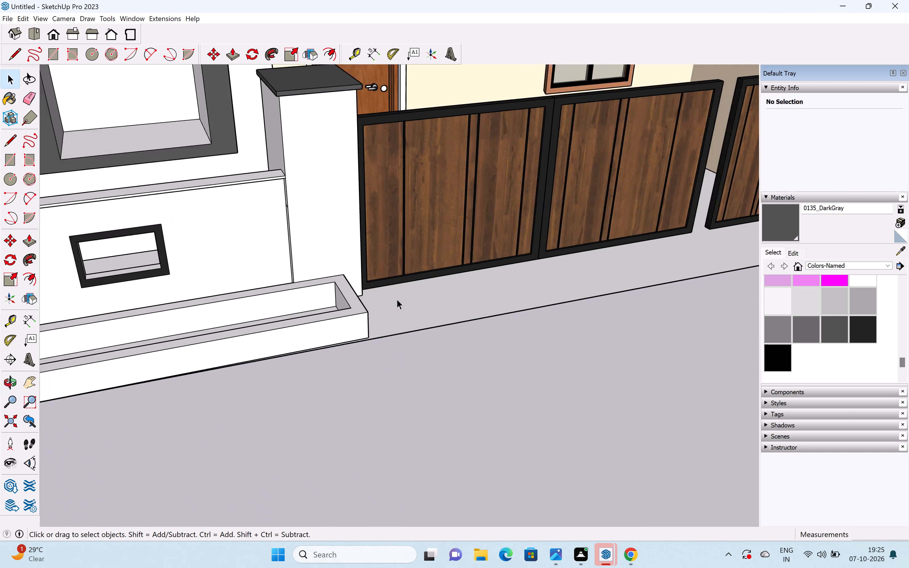
pyautogui.scroll(4, 397, 299)
pyautogui.press('l')
pyautogui.scroll(5, 353, 314)
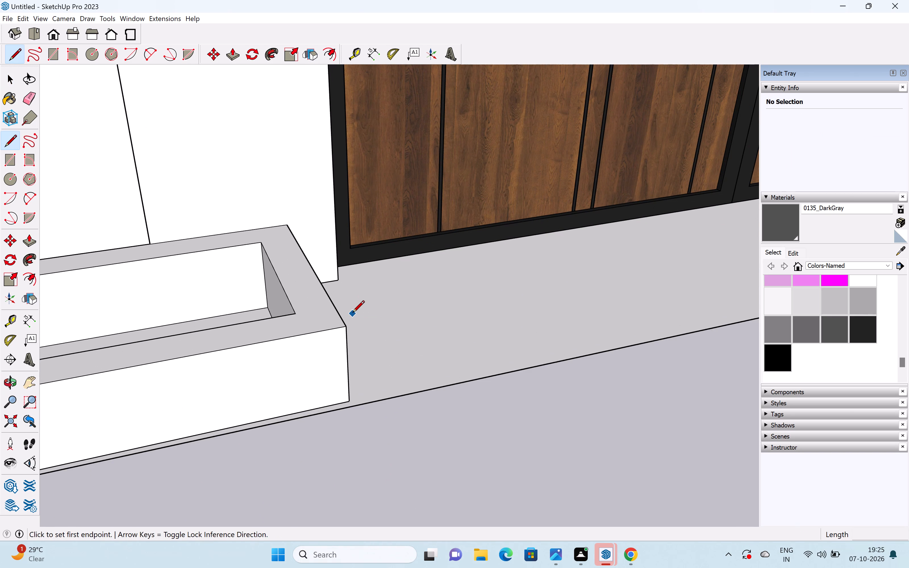
pyautogui.moveTo(346, 316); pyautogui.dragTo(333, 325, button='middle')
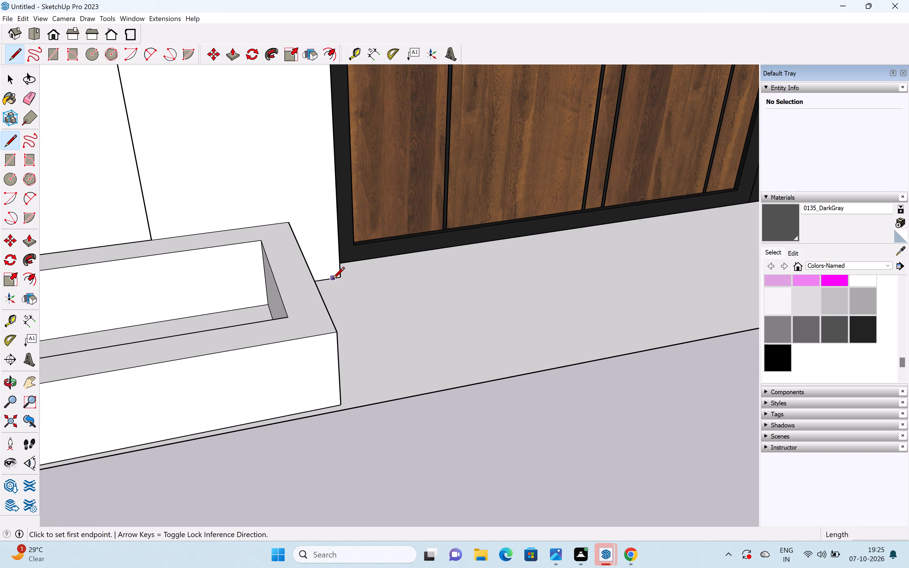
pyautogui.click(332, 282)
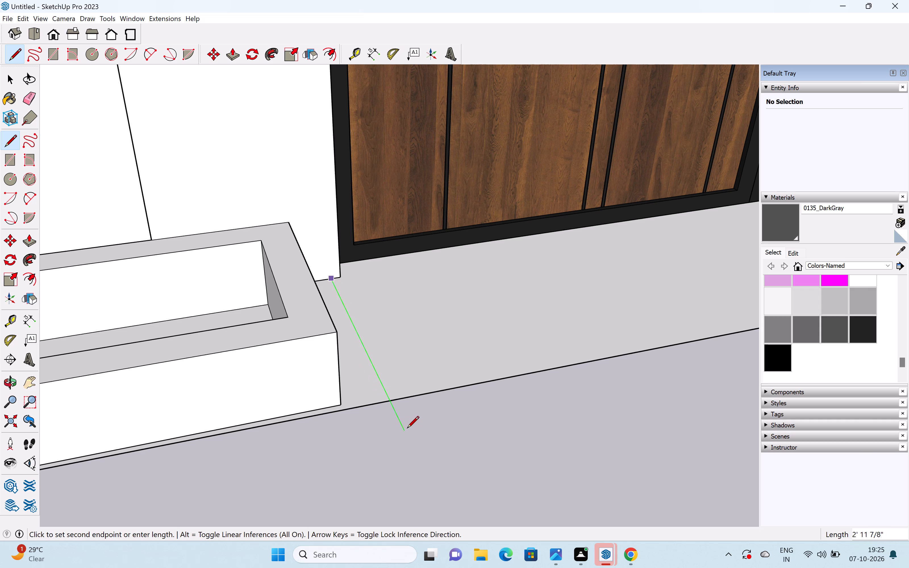
pyautogui.click(410, 427)
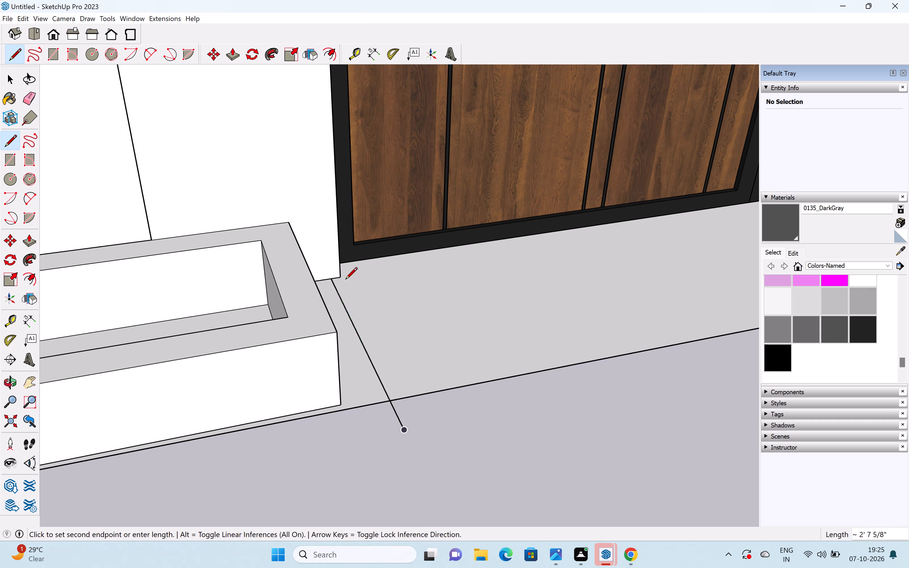
pyautogui.click(333, 277)
pyautogui.press('space')
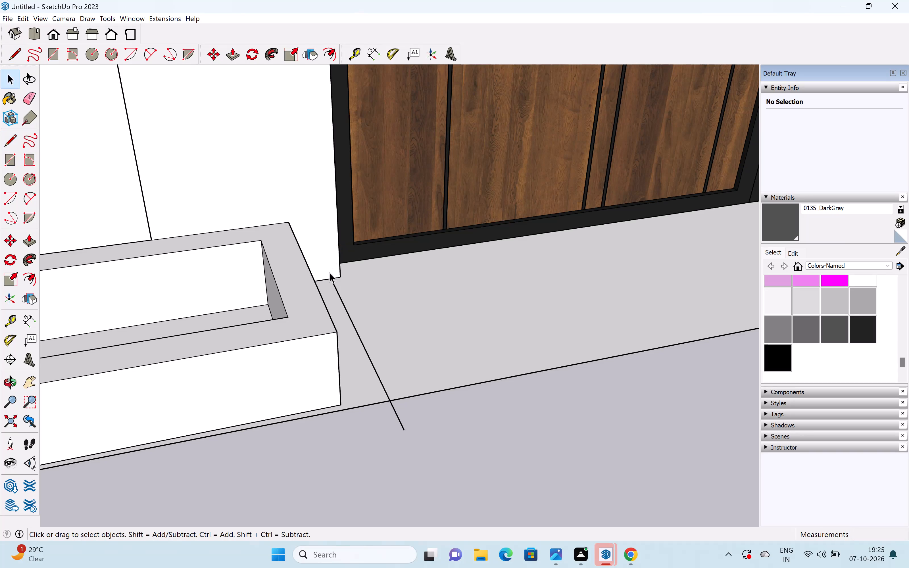
# Form a triangular ramp profile with a vertical edge about 3 7/8" up the pillar and a sloping edge to the ground line's outer end.
pyautogui.press('l')
pyautogui.click(331, 279)
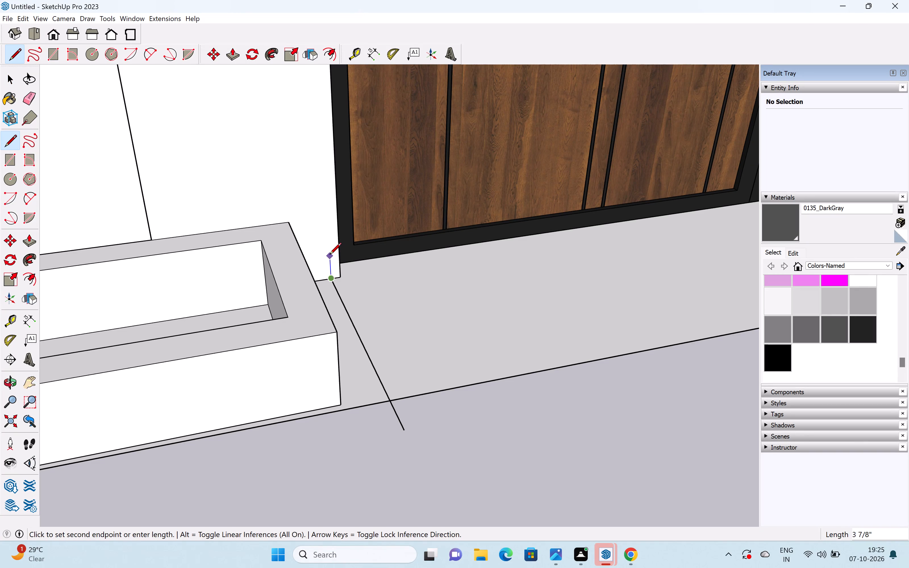
pyautogui.click(330, 254)
pyautogui.click(408, 435)
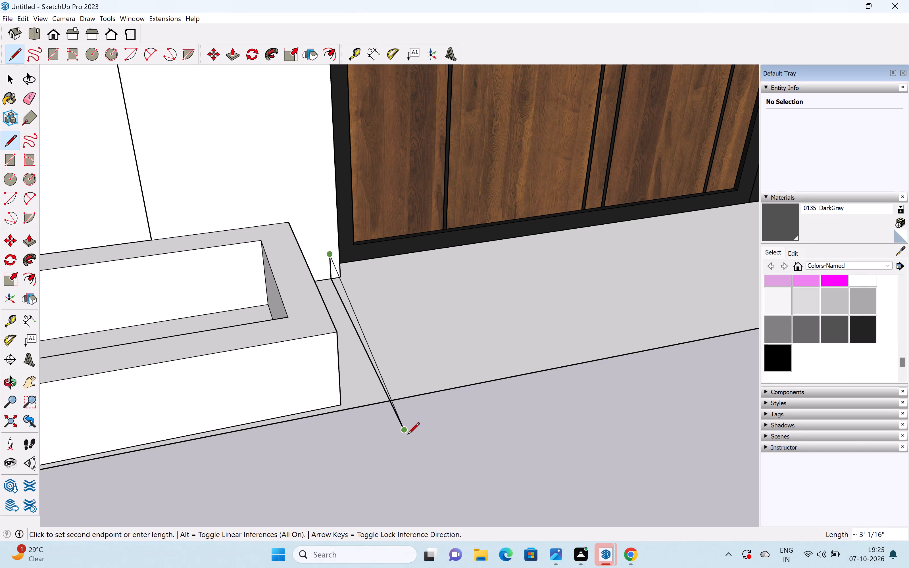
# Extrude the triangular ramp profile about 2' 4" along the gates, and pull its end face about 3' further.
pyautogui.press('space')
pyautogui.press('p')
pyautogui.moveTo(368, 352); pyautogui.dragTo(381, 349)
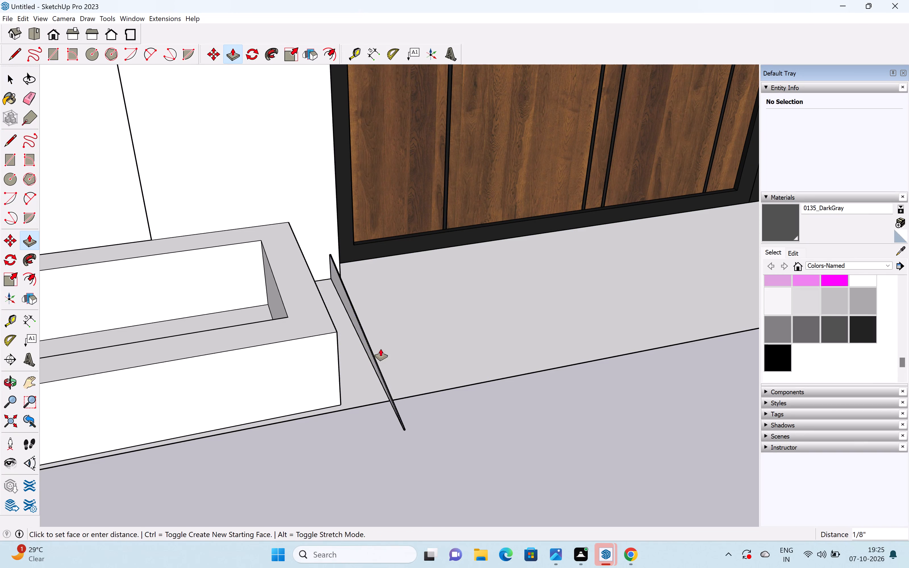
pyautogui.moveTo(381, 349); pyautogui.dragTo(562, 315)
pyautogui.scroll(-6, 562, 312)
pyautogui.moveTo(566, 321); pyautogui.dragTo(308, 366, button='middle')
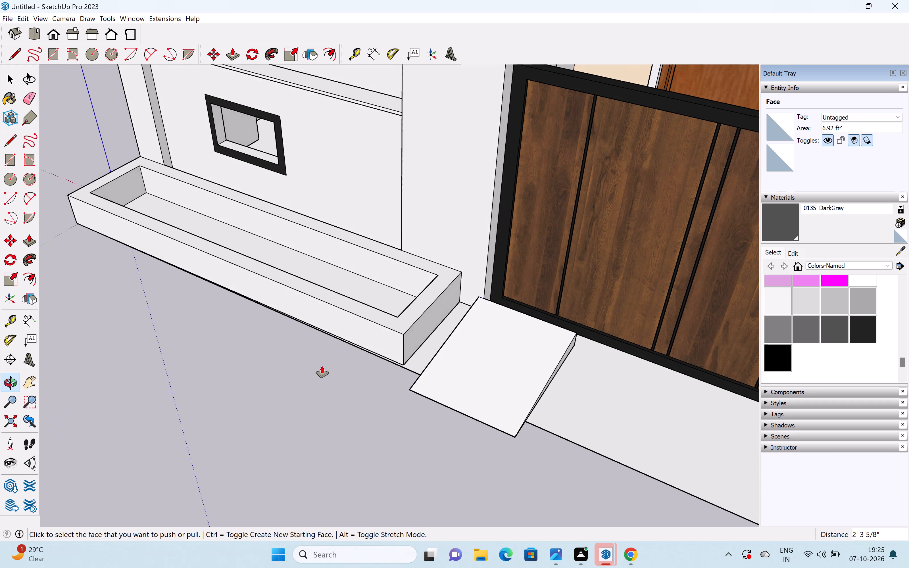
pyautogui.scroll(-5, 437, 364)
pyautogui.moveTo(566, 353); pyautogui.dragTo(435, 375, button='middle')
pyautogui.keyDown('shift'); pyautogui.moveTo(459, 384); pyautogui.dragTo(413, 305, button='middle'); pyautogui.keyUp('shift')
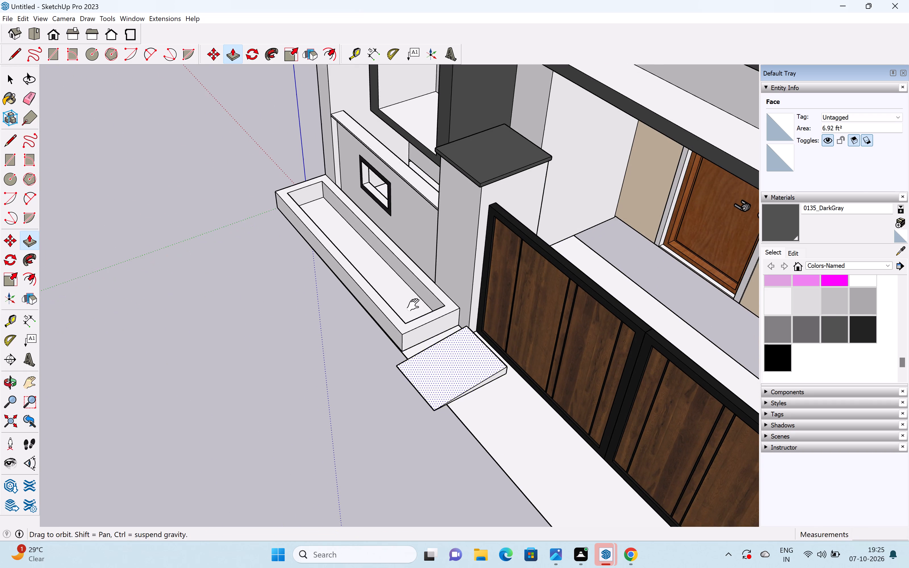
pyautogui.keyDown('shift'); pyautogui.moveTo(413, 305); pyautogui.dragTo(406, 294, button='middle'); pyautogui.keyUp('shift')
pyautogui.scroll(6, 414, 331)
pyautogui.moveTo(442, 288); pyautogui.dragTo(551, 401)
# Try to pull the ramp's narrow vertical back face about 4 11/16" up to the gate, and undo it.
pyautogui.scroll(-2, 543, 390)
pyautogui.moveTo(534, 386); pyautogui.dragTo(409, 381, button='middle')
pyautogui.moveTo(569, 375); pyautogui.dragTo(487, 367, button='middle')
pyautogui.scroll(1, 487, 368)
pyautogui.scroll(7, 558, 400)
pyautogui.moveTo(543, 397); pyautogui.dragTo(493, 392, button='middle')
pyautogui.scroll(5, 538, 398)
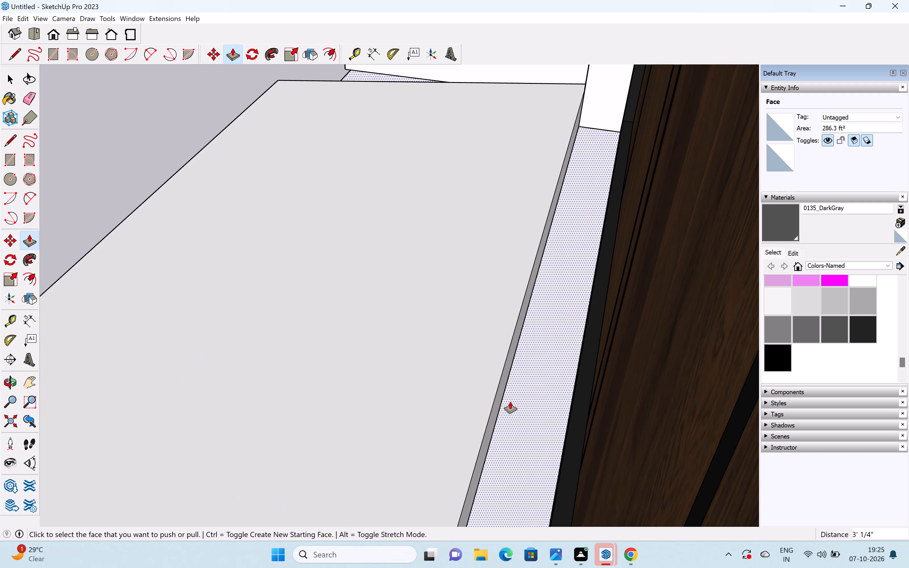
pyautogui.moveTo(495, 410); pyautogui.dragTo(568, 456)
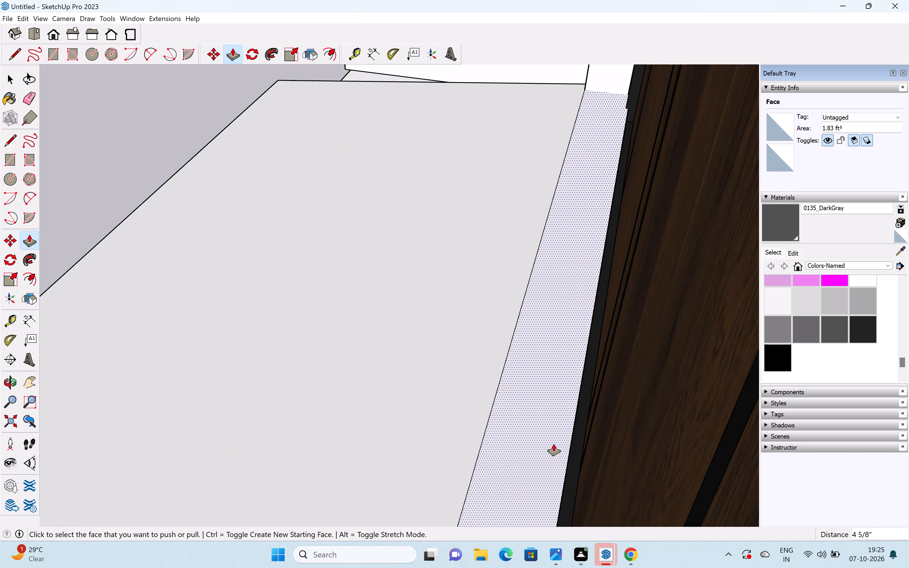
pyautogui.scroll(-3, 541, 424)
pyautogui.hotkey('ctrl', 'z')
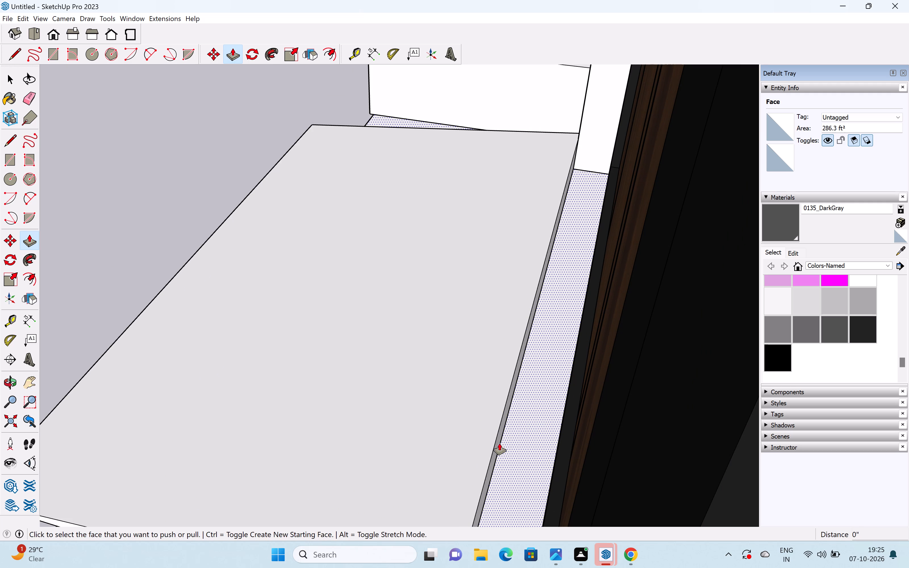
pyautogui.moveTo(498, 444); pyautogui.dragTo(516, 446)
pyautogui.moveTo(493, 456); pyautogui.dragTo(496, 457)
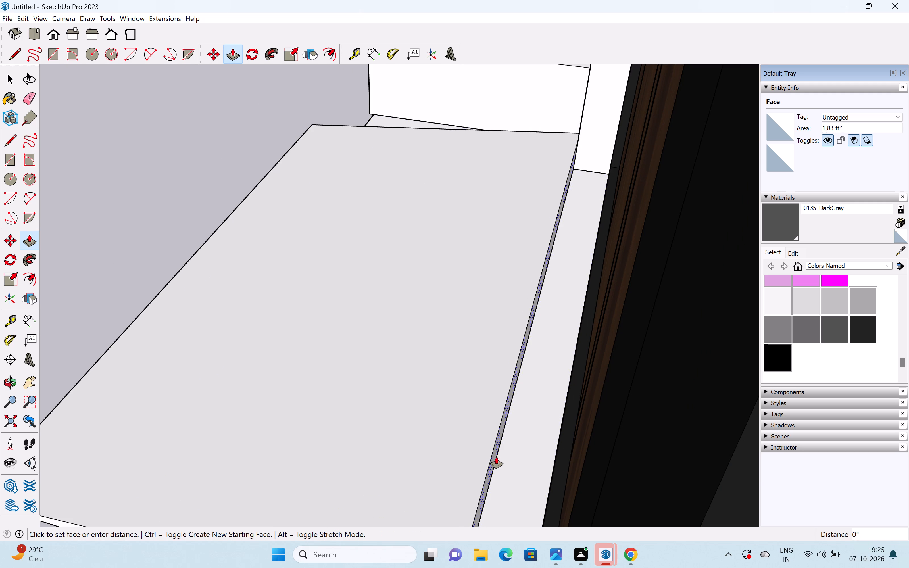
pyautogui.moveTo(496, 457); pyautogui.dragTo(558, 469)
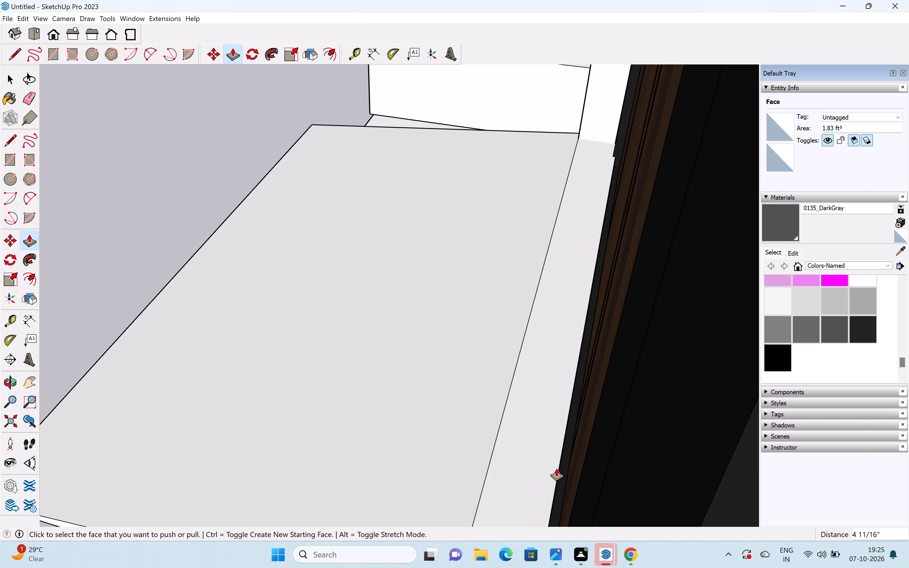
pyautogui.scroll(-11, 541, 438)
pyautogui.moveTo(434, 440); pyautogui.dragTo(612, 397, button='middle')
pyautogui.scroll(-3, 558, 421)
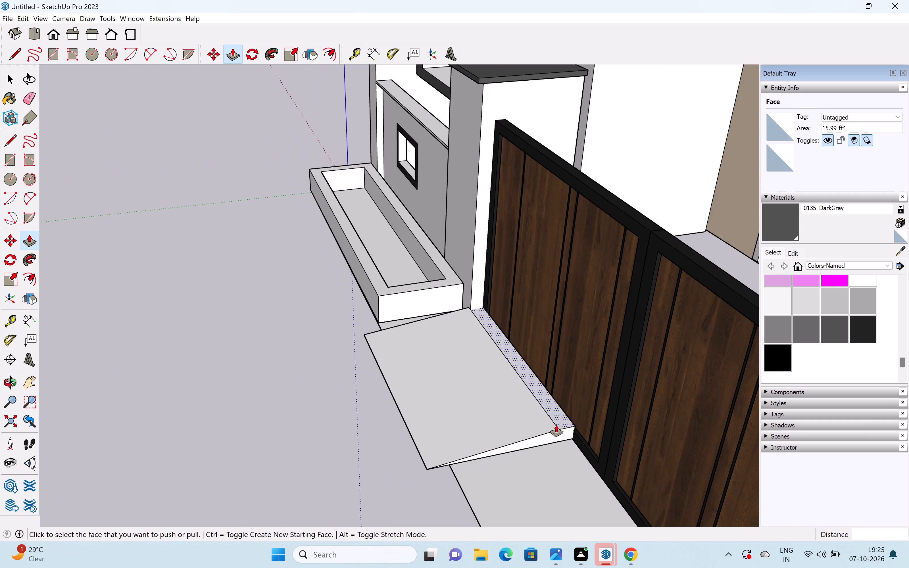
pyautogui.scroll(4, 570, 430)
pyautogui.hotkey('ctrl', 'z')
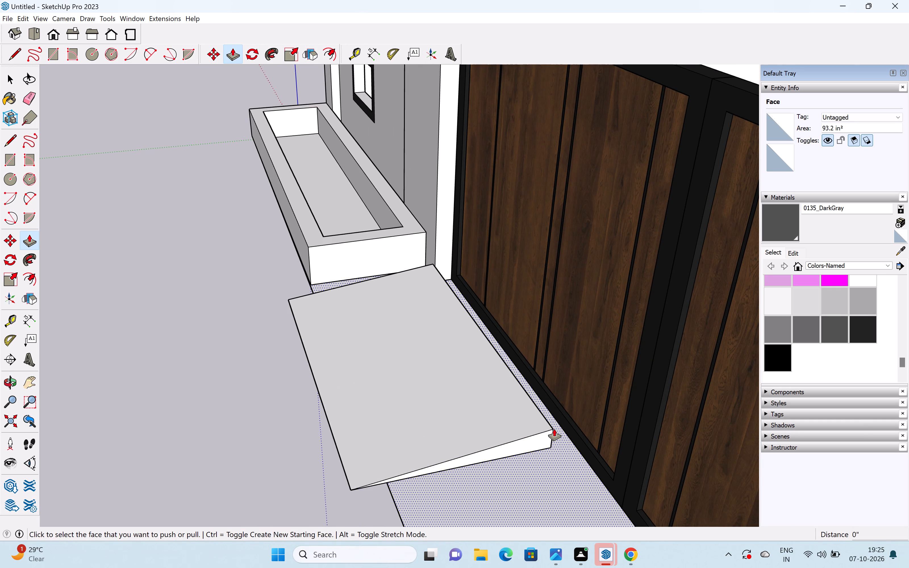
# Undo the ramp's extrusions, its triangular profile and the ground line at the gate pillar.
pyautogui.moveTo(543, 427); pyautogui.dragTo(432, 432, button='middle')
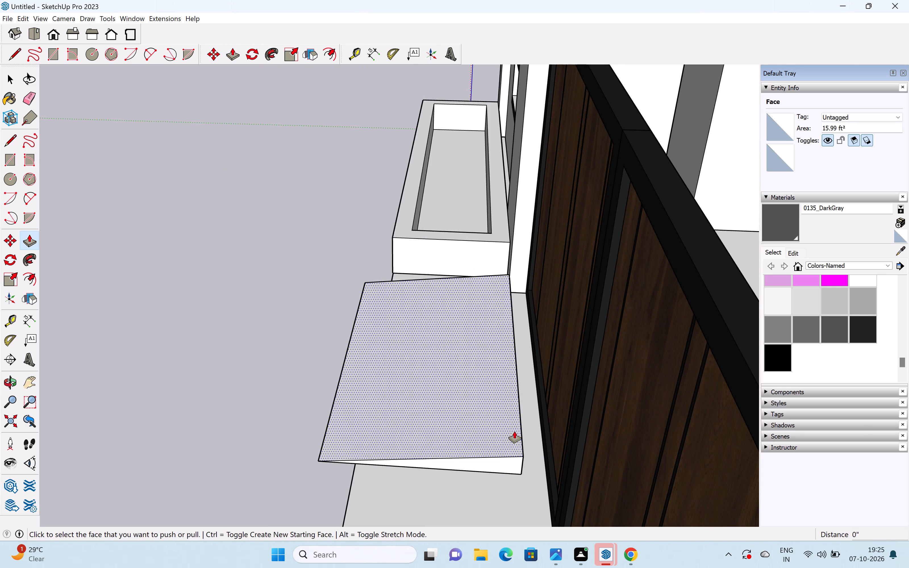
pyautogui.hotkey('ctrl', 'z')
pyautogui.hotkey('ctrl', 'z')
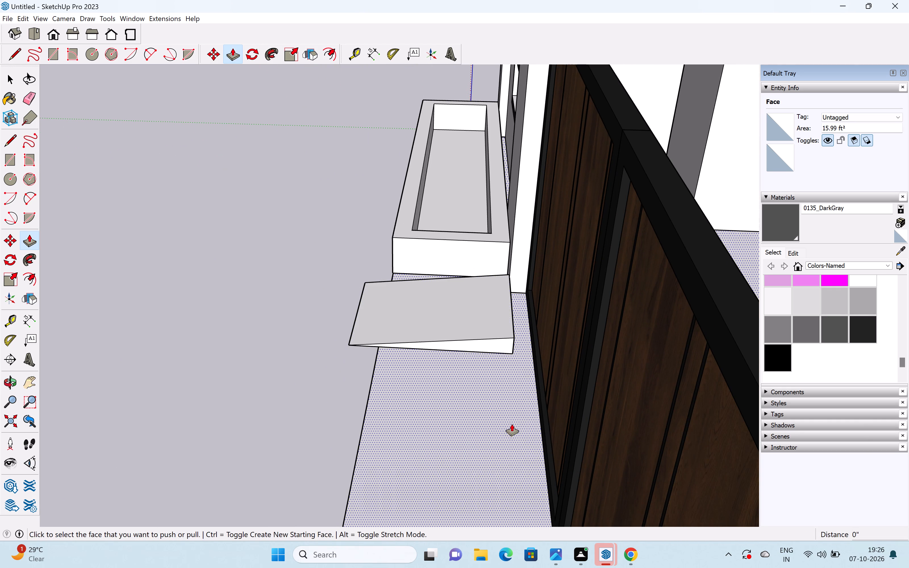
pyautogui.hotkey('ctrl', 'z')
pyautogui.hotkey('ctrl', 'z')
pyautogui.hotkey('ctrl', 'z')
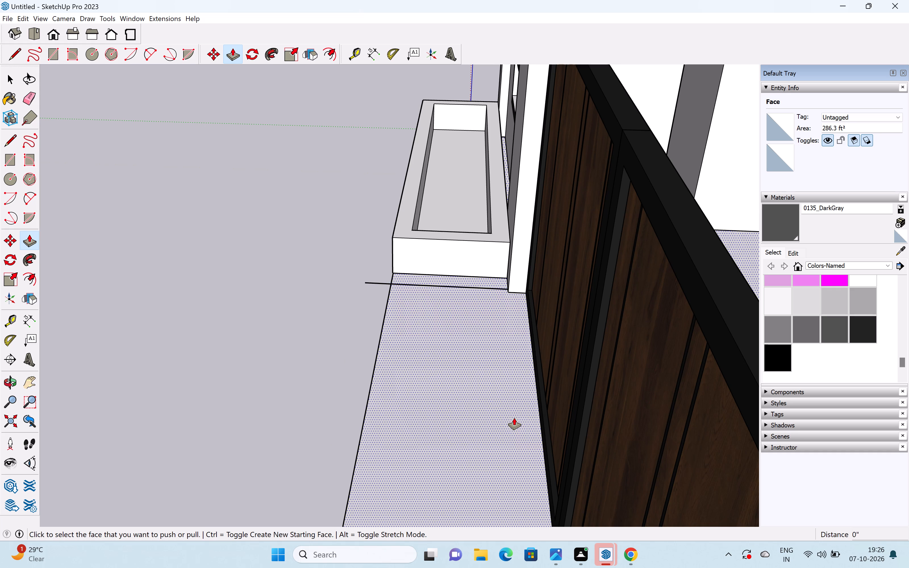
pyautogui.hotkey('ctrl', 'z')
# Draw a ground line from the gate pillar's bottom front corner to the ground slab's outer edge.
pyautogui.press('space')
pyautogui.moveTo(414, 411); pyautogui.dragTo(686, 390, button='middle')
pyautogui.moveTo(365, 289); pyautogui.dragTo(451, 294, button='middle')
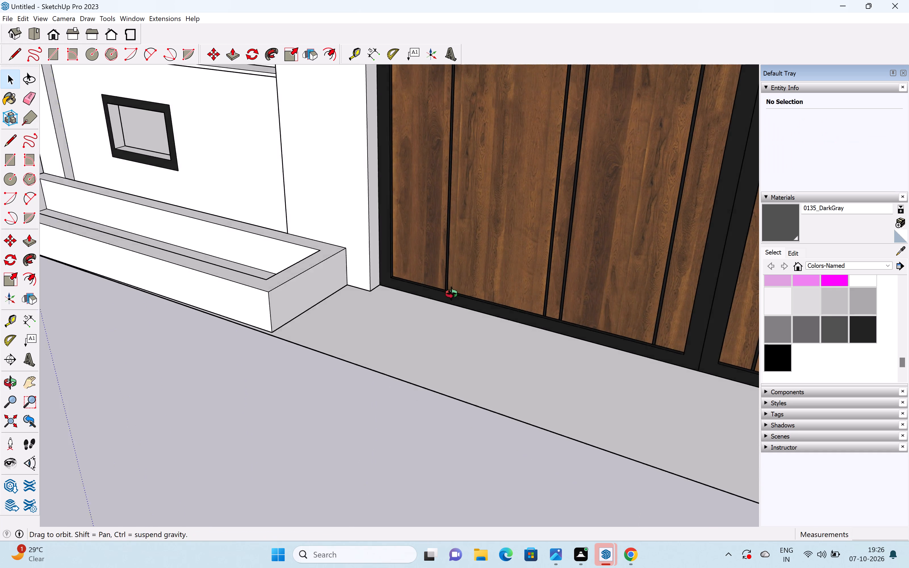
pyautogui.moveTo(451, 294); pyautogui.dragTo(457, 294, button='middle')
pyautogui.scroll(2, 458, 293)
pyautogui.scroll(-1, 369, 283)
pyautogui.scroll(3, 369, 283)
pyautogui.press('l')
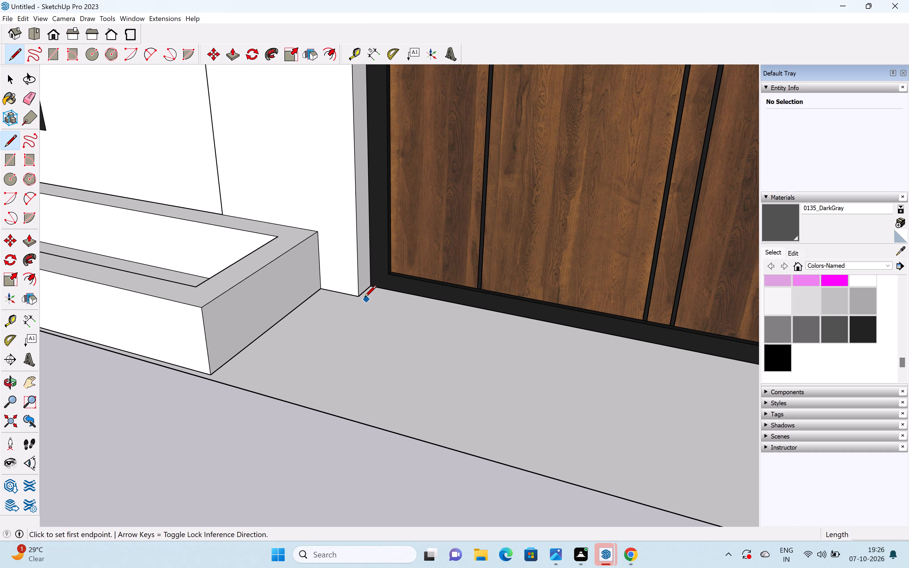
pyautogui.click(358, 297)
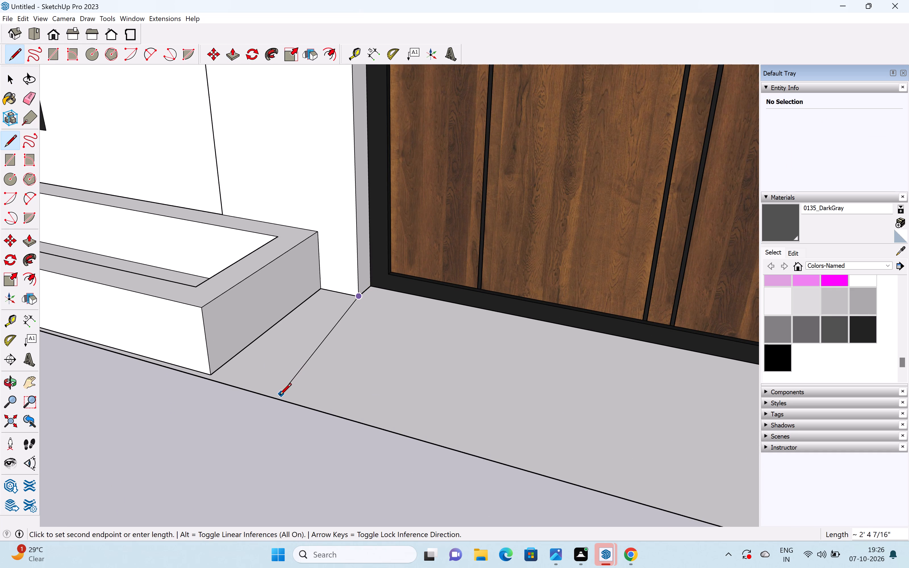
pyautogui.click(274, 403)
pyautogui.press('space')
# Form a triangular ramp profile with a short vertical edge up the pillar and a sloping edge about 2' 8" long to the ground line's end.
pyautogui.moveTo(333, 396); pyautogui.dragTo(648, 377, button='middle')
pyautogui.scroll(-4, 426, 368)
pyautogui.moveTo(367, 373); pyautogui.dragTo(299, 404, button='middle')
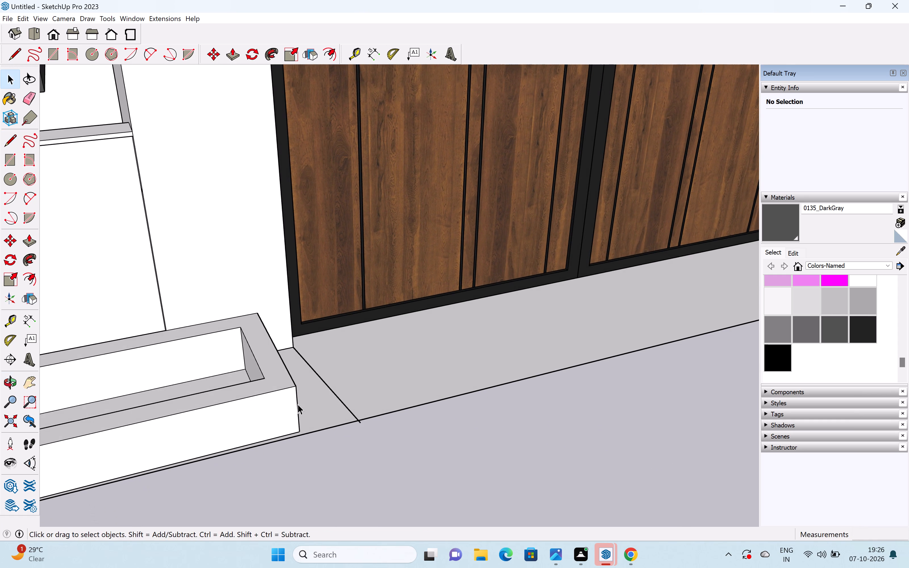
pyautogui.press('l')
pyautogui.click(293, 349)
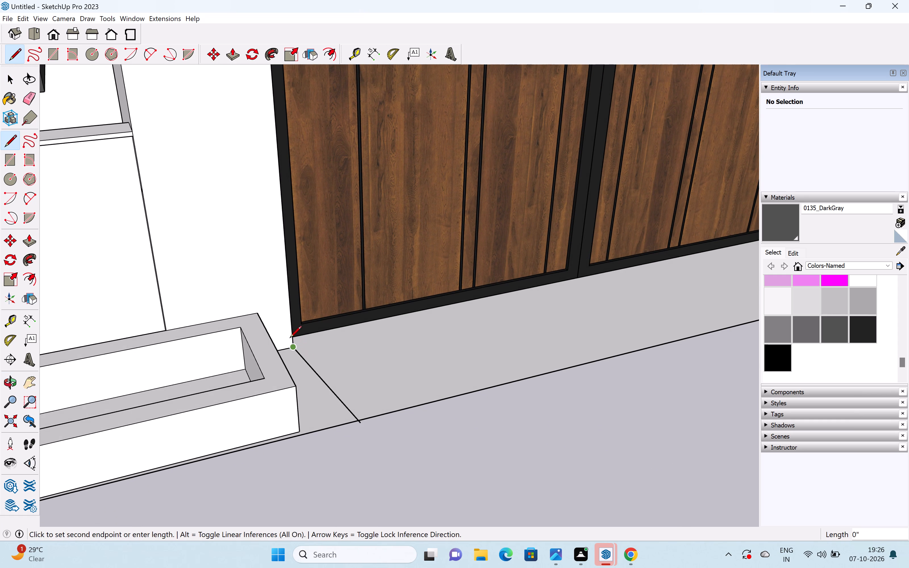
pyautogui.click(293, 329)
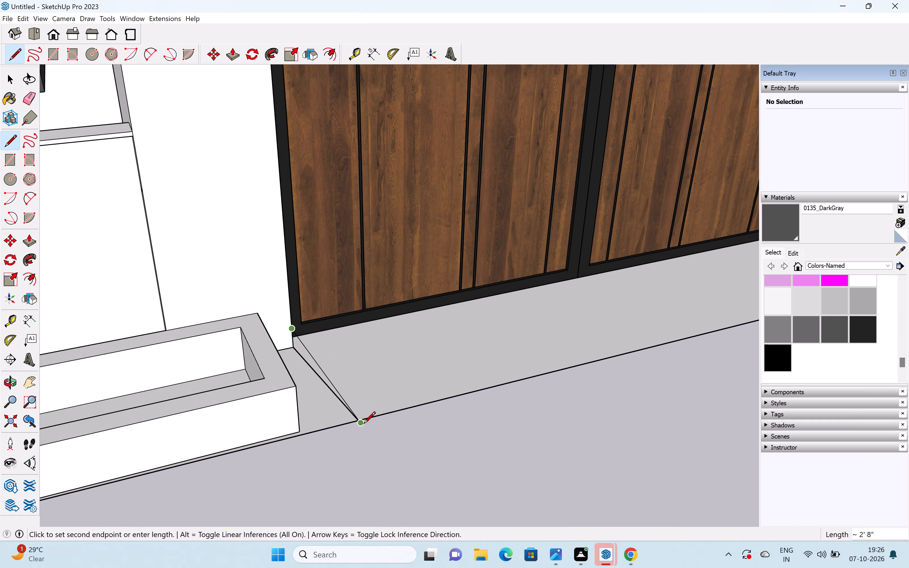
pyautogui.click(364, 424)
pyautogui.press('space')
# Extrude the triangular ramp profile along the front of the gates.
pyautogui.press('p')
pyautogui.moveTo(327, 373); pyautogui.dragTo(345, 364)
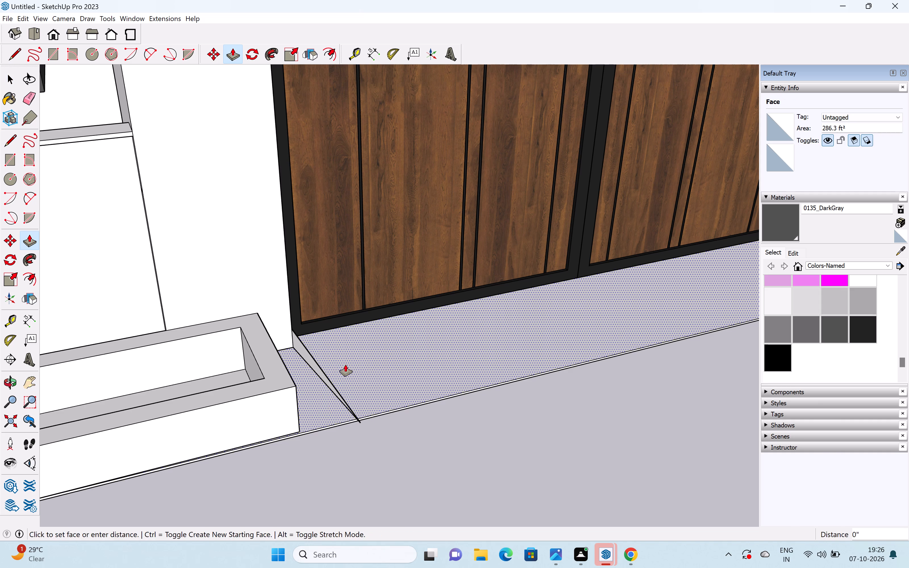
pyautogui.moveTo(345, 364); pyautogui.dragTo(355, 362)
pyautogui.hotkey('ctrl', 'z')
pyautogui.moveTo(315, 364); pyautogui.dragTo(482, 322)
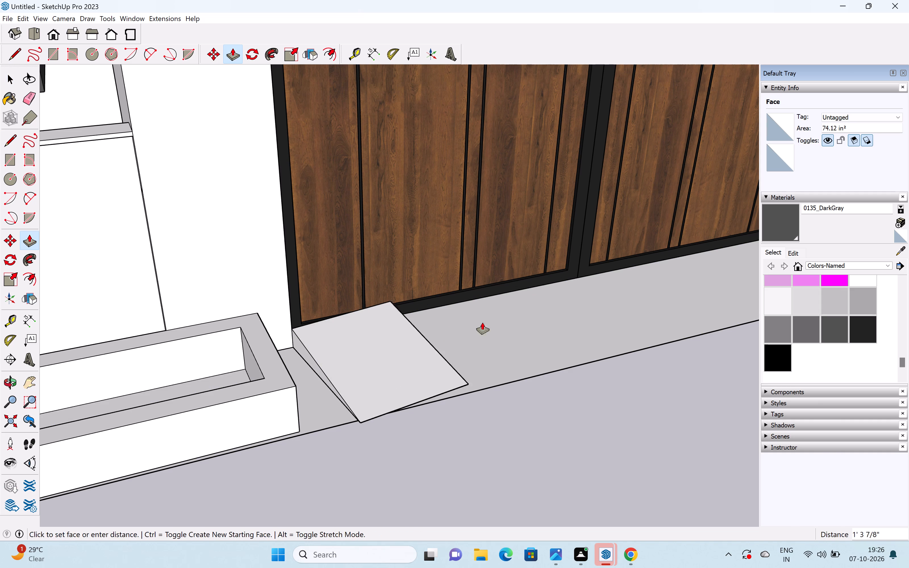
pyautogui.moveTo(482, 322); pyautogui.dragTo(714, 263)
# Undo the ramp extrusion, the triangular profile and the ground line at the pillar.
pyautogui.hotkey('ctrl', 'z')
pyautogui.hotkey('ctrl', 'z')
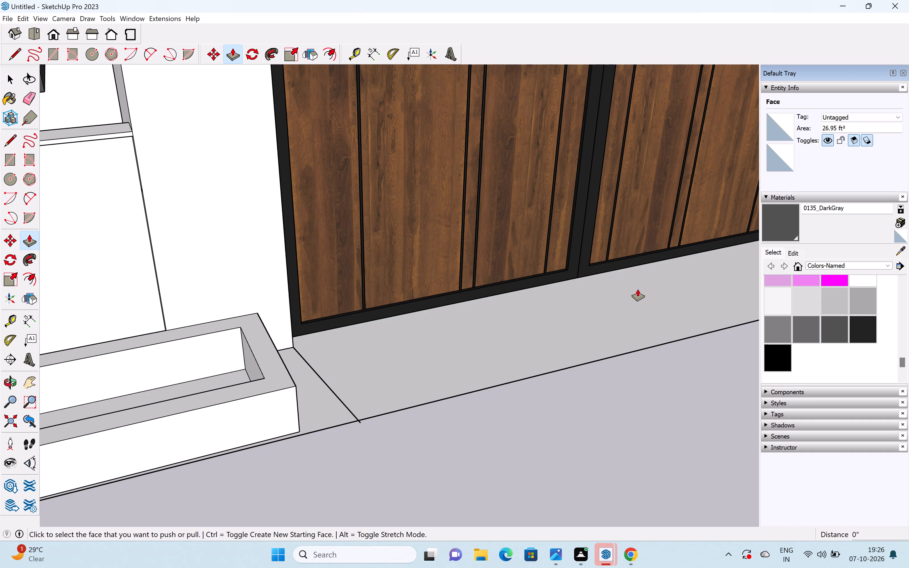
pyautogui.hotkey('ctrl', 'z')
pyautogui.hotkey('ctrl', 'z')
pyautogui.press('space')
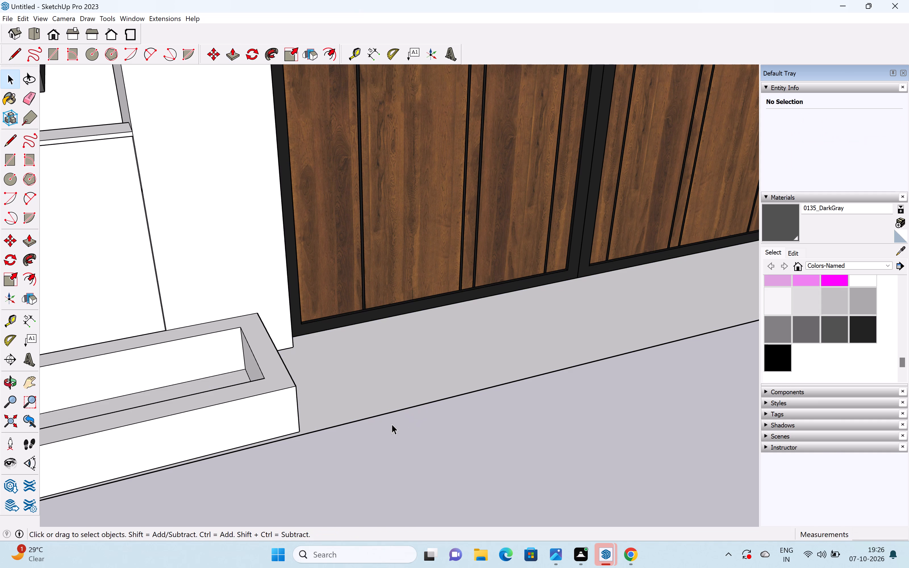
# Draw a ground line parallel to the green axis from the pillar's bottom front corner to the ground slab's outer edge.
pyautogui.moveTo(392, 425); pyautogui.dragTo(460, 472, button='middle')
pyautogui.scroll(-1, 394, 461)
pyautogui.moveTo(478, 469); pyautogui.dragTo(528, 481, button='middle')
pyautogui.moveTo(480, 435); pyautogui.dragTo(538, 506, button='middle')
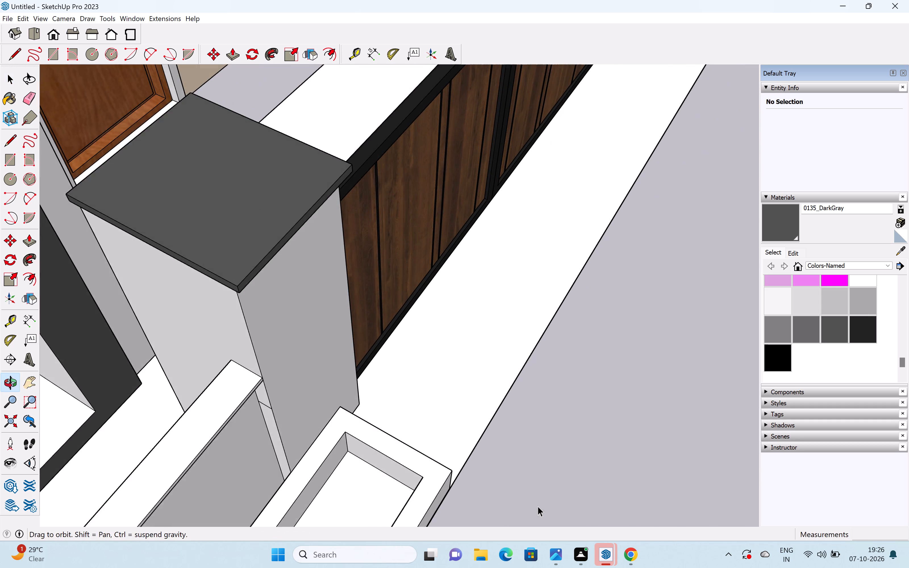
pyautogui.moveTo(538, 506); pyautogui.dragTo(541, 511, button='middle')
pyautogui.scroll(4, 365, 412)
pyautogui.press('l')
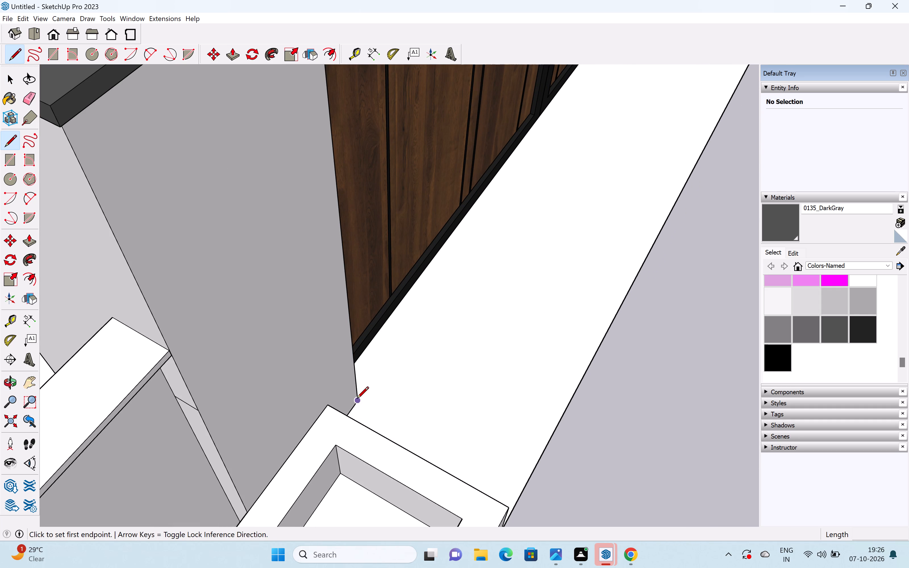
pyautogui.click(357, 399)
pyautogui.press('Left')
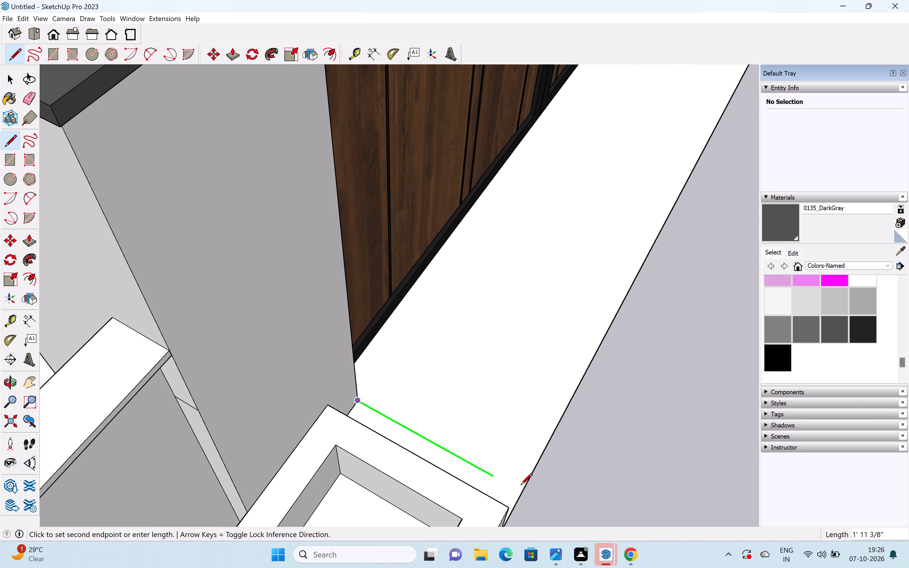
pyautogui.click(523, 492)
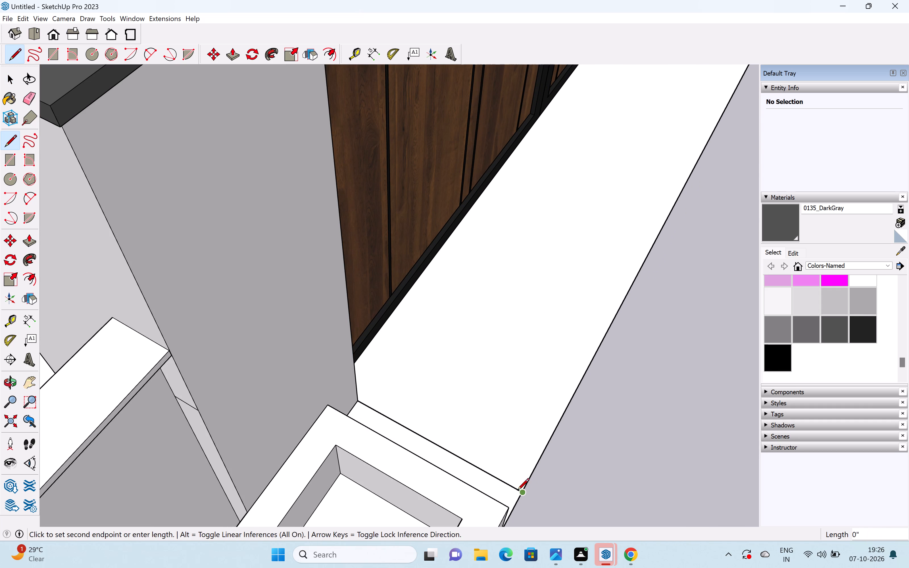
pyautogui.press('space')
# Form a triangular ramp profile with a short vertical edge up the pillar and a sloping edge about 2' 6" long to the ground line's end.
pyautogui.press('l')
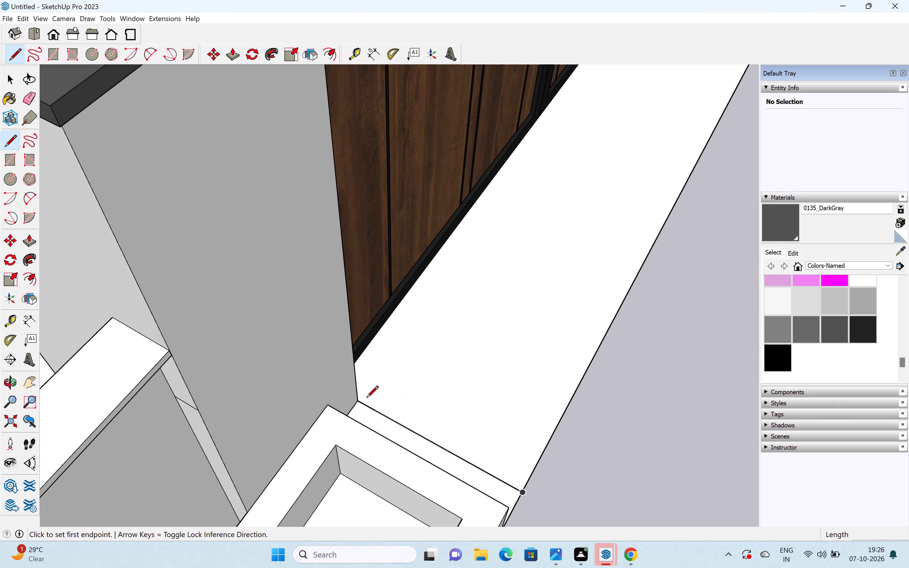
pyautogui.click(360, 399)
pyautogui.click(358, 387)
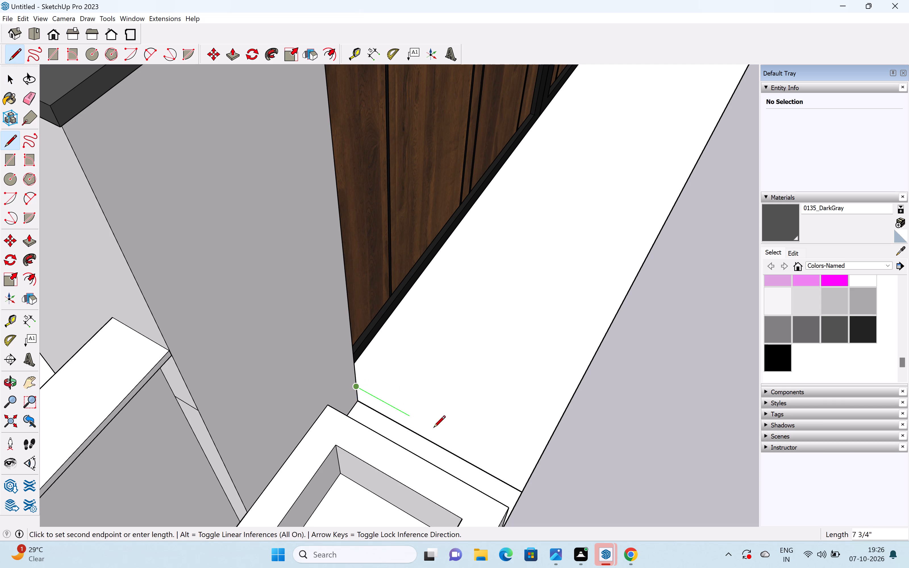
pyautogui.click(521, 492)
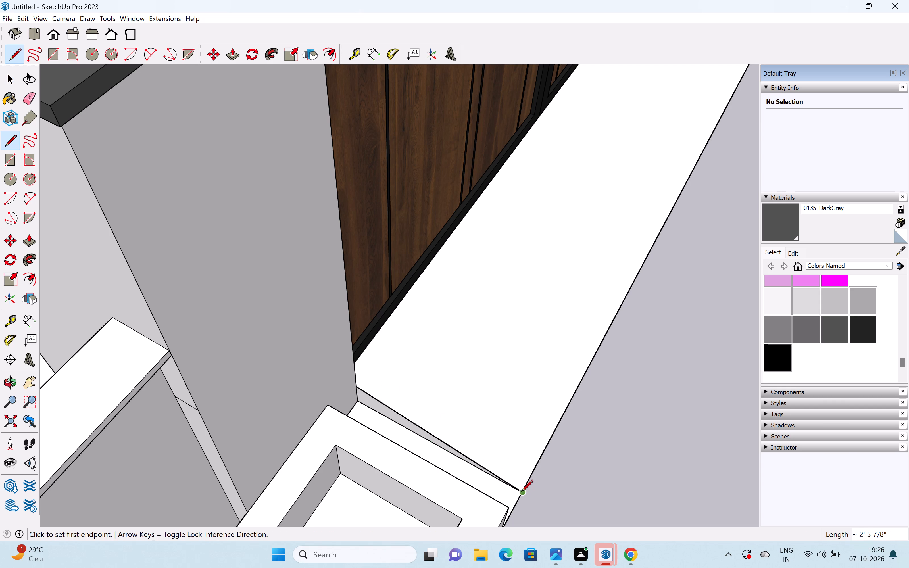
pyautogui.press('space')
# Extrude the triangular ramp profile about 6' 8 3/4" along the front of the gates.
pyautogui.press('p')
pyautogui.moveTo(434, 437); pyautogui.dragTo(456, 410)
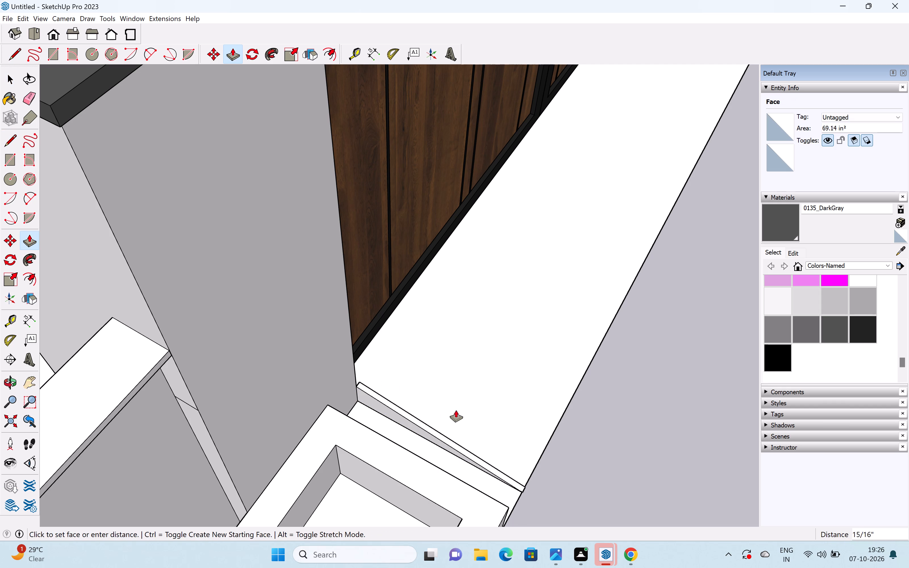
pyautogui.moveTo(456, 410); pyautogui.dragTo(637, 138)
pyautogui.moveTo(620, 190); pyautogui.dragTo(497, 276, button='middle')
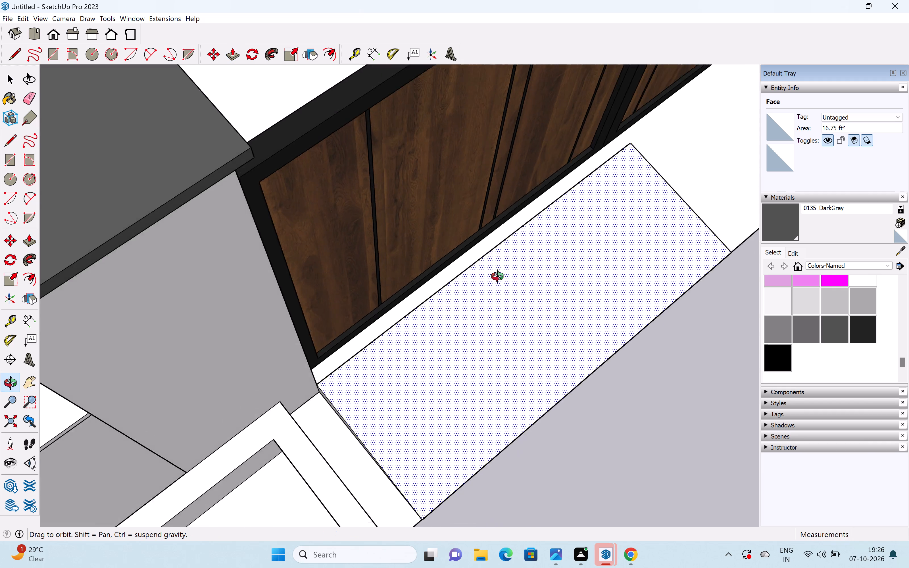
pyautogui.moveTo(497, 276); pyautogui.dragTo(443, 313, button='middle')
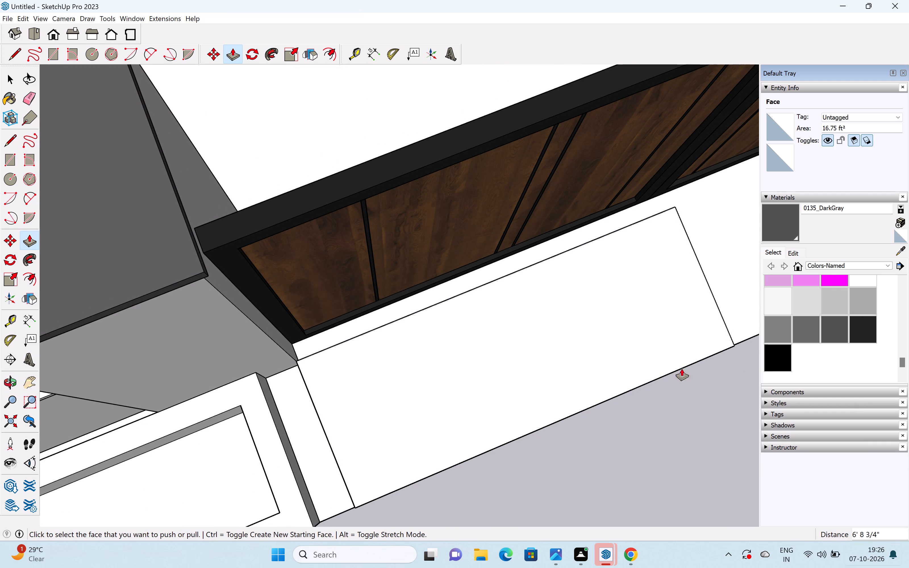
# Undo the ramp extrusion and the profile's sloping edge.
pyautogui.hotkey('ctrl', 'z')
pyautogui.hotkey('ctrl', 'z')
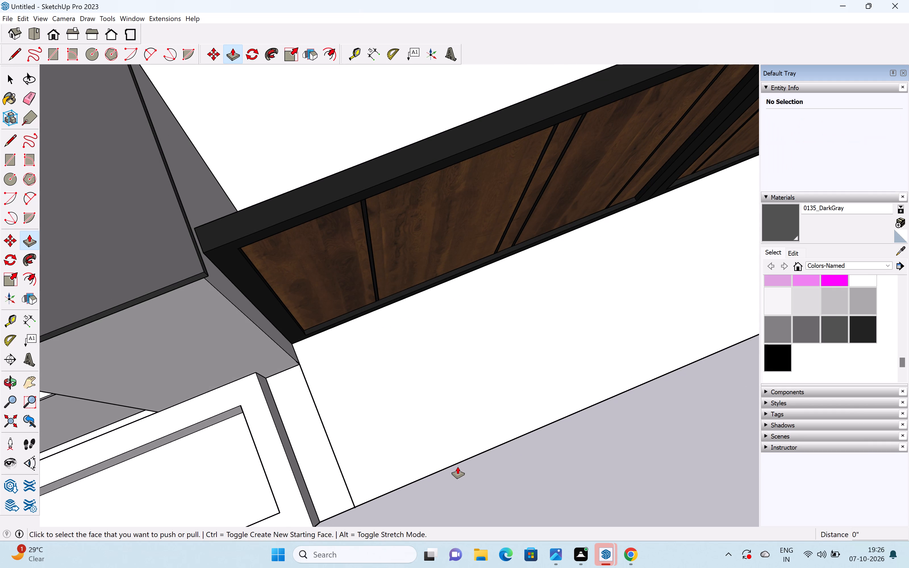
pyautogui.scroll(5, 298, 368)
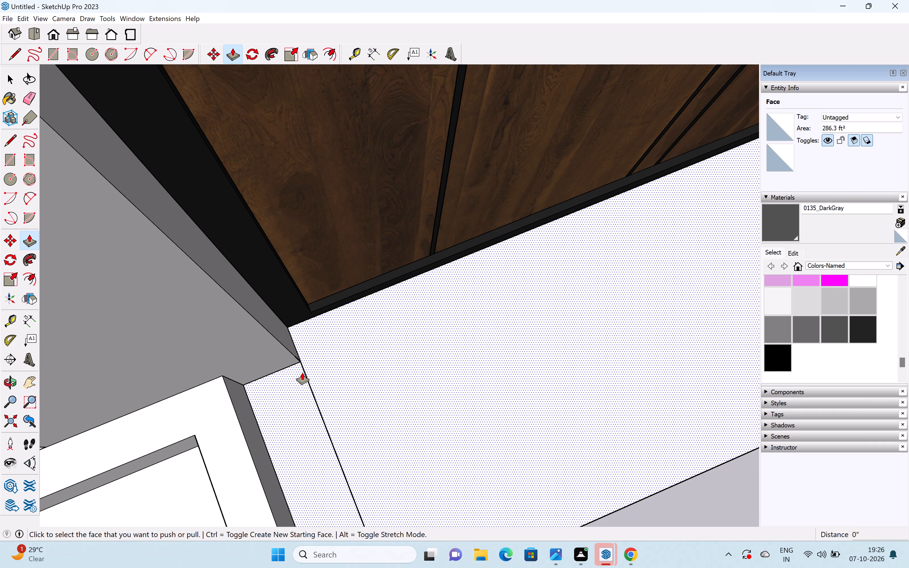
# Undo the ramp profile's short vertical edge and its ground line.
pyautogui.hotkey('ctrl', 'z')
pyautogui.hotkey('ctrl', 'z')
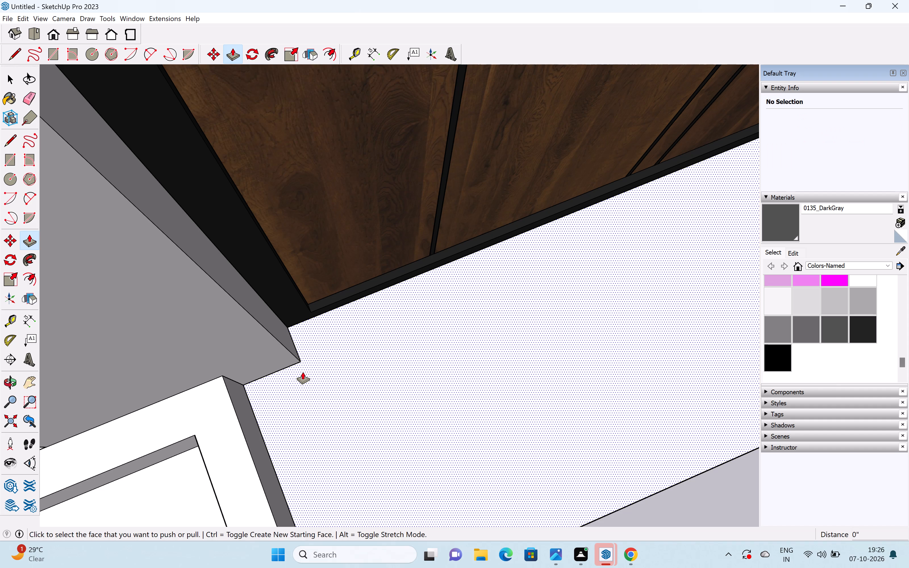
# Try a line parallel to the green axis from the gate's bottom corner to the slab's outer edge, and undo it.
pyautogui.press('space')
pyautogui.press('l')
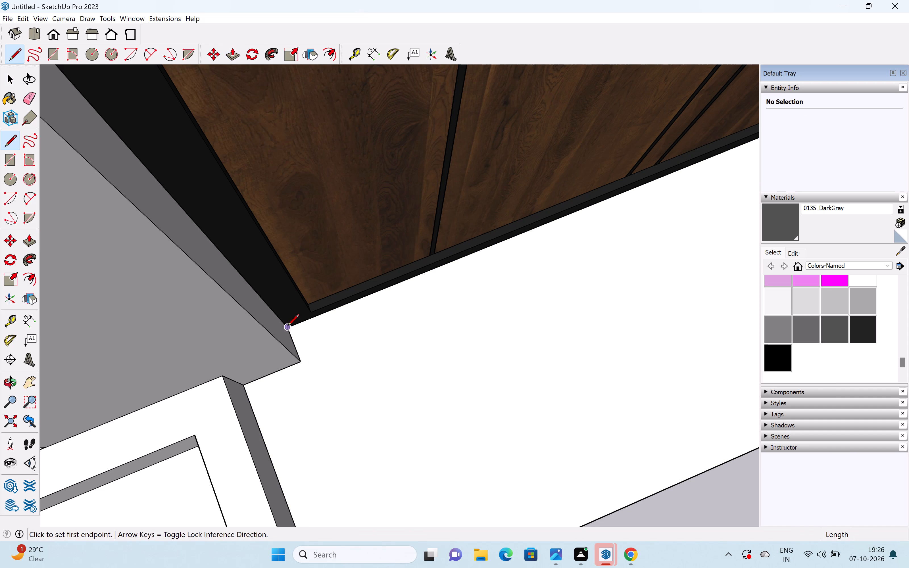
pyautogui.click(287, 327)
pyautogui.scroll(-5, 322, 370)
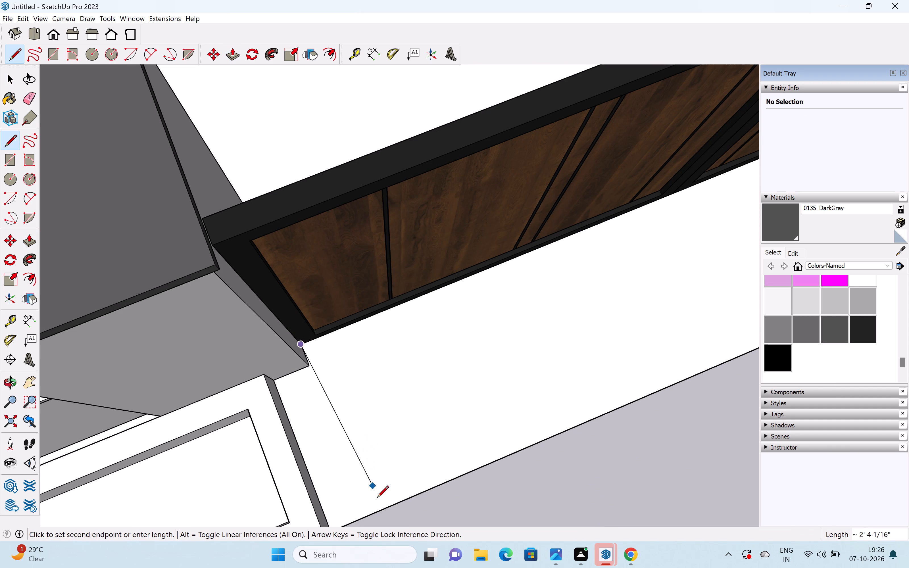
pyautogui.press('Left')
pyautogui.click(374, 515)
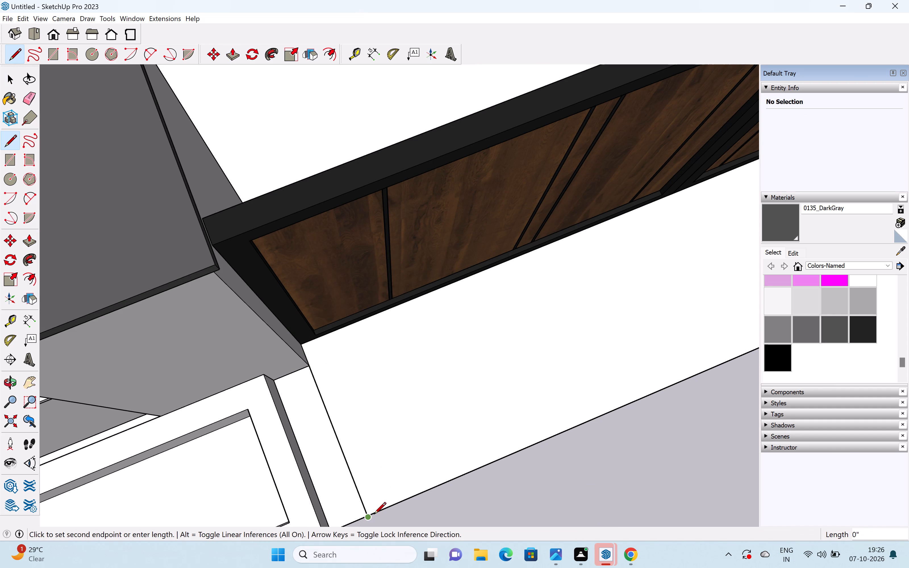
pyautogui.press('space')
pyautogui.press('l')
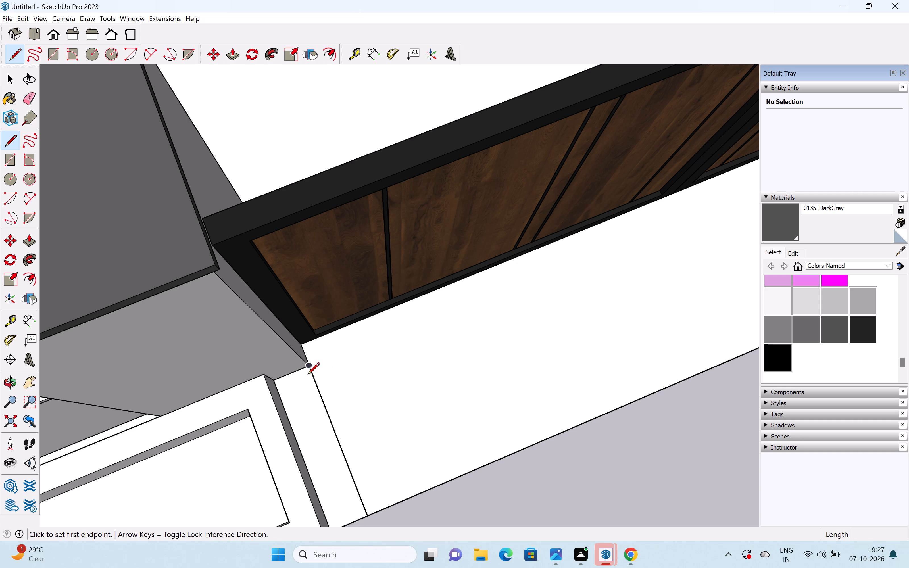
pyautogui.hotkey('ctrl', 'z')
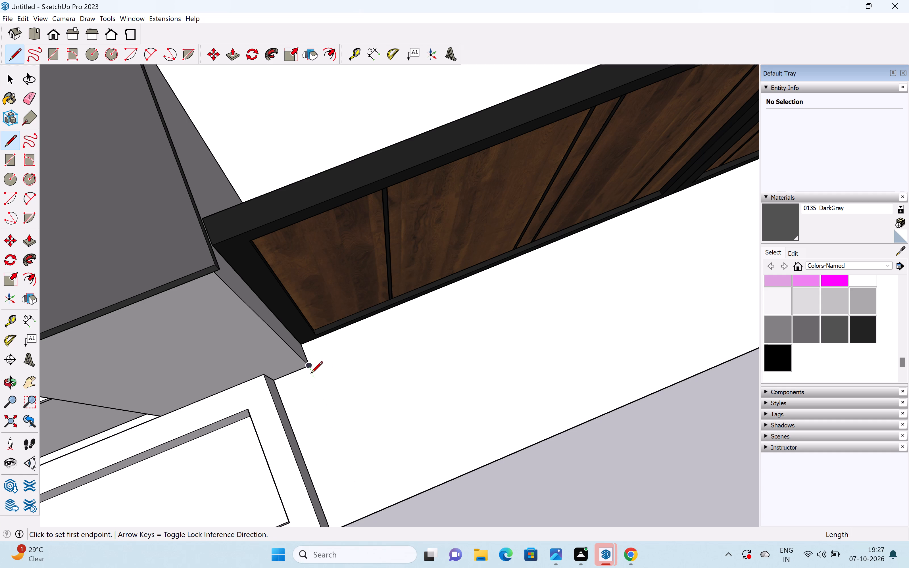
# Draw a ground line parallel to the green axis from the pillar's bottom front corner to the slab's outer edge.
pyautogui.click(311, 367)
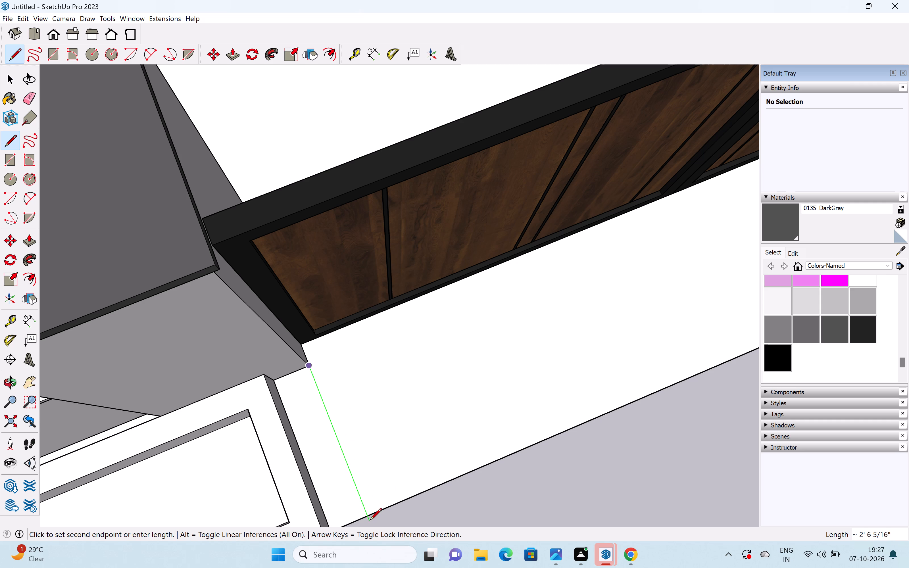
pyautogui.click(368, 515)
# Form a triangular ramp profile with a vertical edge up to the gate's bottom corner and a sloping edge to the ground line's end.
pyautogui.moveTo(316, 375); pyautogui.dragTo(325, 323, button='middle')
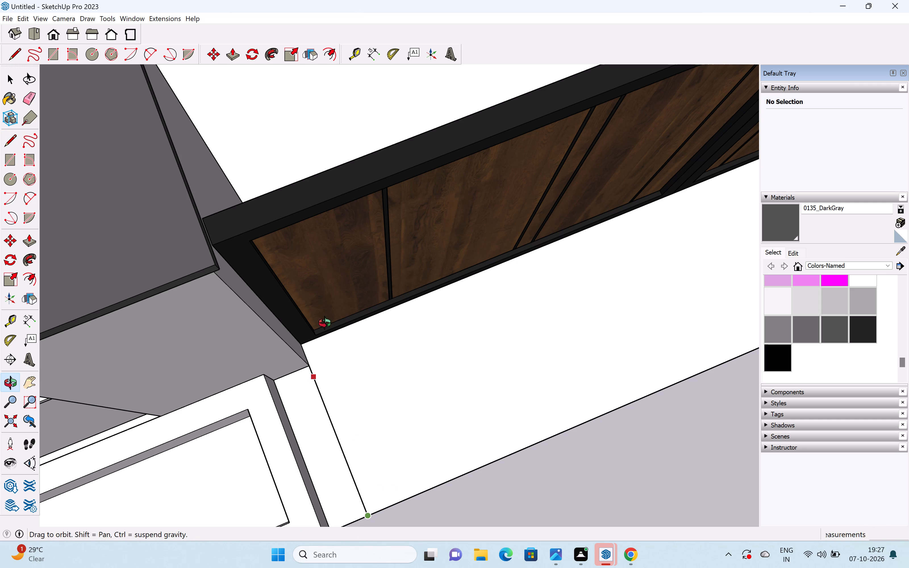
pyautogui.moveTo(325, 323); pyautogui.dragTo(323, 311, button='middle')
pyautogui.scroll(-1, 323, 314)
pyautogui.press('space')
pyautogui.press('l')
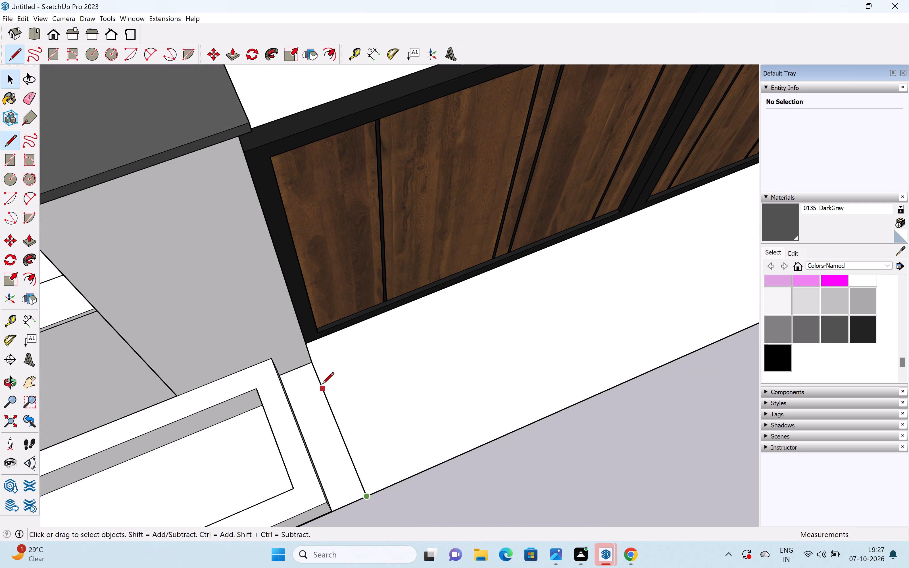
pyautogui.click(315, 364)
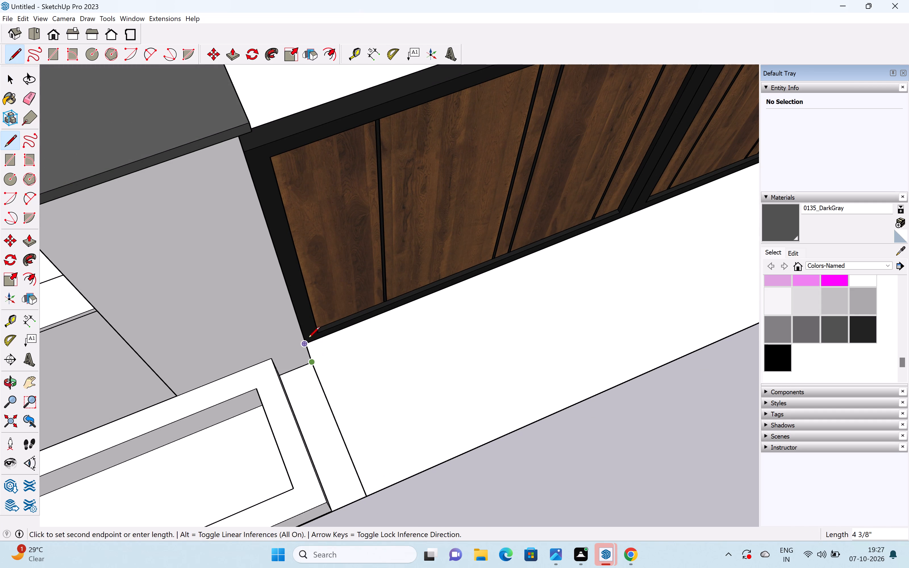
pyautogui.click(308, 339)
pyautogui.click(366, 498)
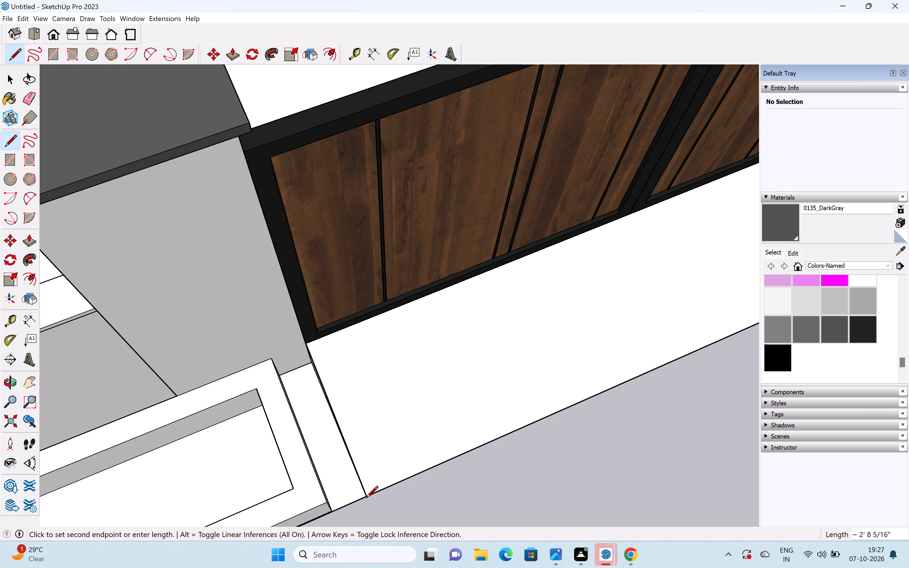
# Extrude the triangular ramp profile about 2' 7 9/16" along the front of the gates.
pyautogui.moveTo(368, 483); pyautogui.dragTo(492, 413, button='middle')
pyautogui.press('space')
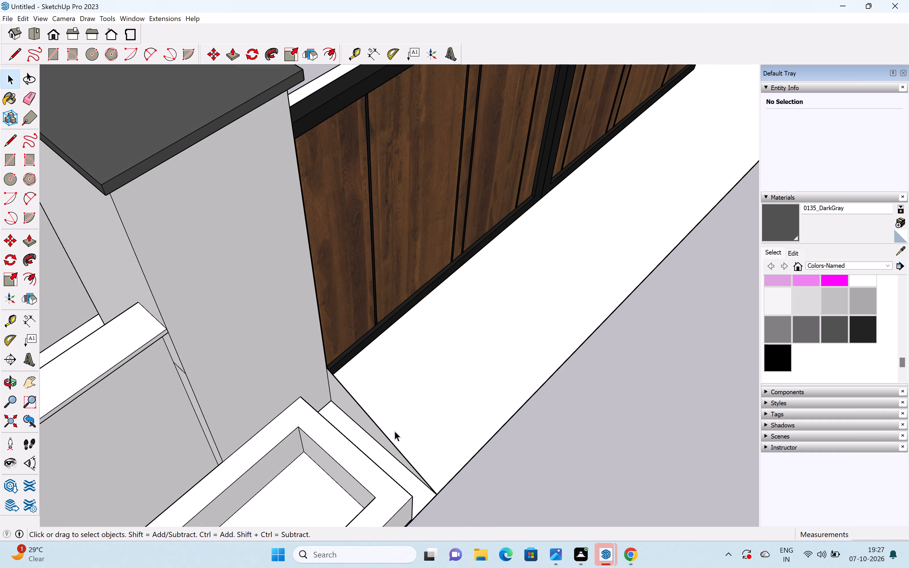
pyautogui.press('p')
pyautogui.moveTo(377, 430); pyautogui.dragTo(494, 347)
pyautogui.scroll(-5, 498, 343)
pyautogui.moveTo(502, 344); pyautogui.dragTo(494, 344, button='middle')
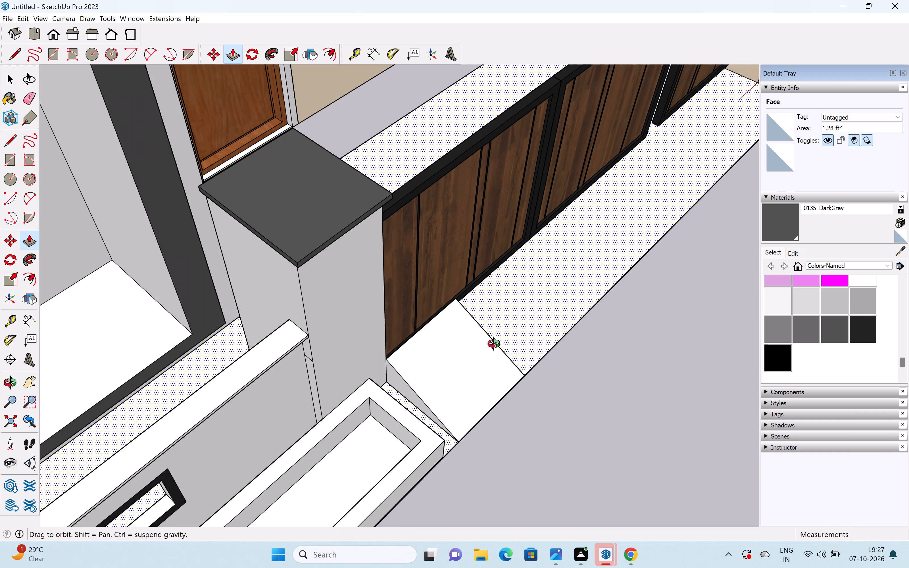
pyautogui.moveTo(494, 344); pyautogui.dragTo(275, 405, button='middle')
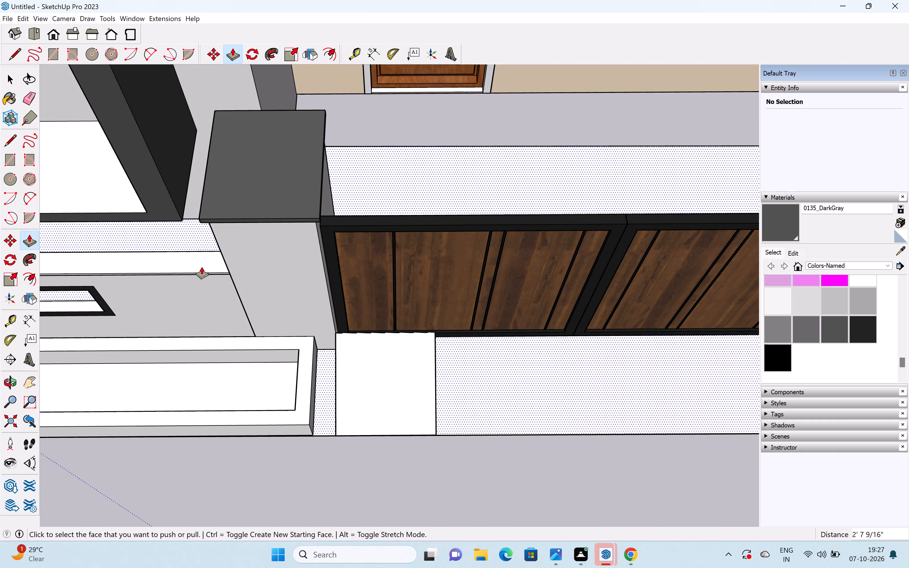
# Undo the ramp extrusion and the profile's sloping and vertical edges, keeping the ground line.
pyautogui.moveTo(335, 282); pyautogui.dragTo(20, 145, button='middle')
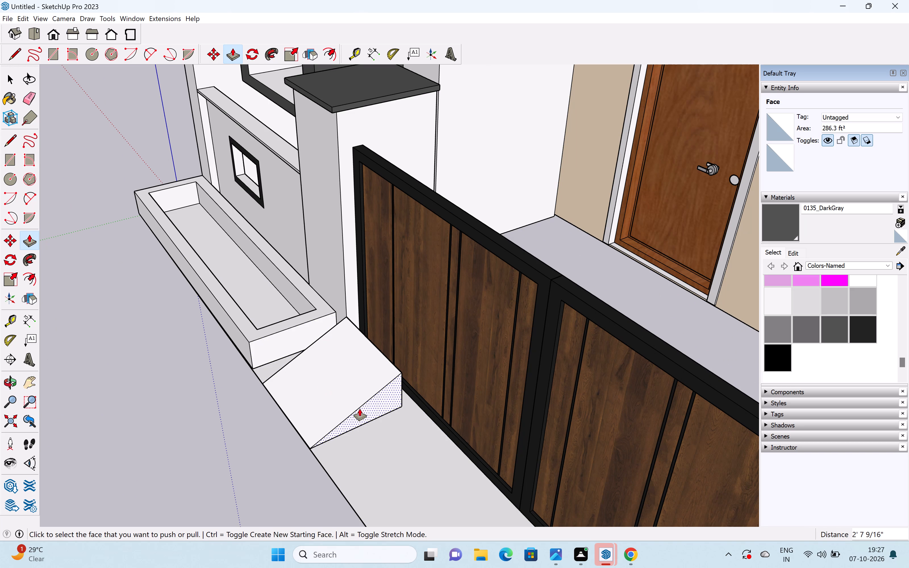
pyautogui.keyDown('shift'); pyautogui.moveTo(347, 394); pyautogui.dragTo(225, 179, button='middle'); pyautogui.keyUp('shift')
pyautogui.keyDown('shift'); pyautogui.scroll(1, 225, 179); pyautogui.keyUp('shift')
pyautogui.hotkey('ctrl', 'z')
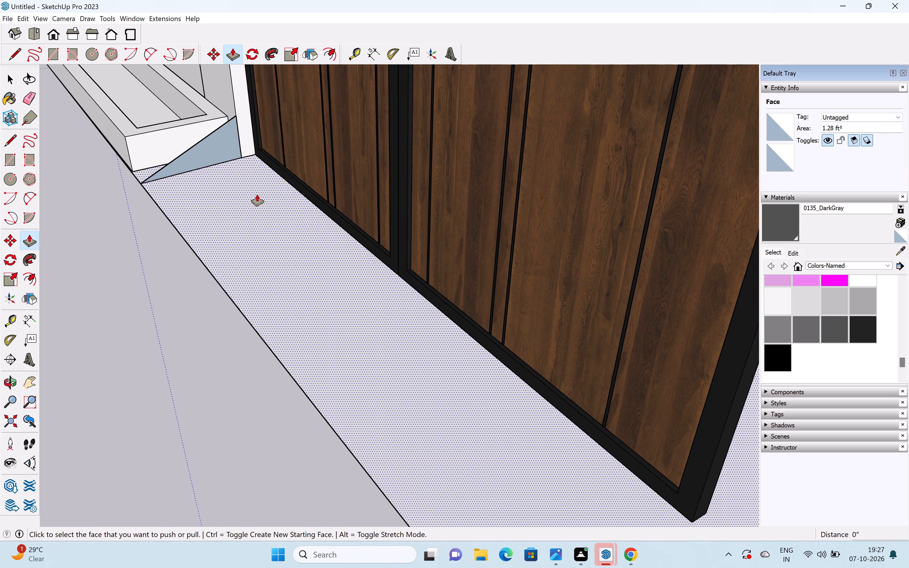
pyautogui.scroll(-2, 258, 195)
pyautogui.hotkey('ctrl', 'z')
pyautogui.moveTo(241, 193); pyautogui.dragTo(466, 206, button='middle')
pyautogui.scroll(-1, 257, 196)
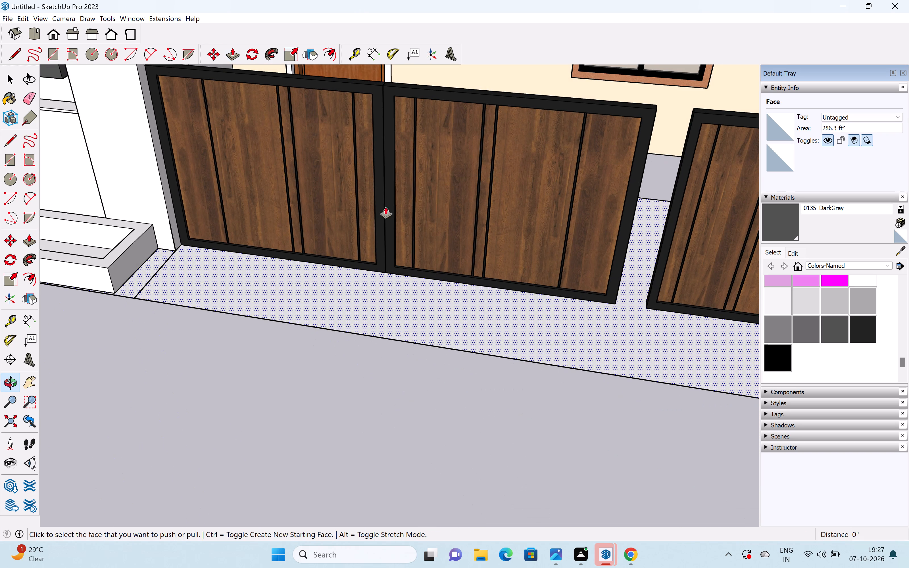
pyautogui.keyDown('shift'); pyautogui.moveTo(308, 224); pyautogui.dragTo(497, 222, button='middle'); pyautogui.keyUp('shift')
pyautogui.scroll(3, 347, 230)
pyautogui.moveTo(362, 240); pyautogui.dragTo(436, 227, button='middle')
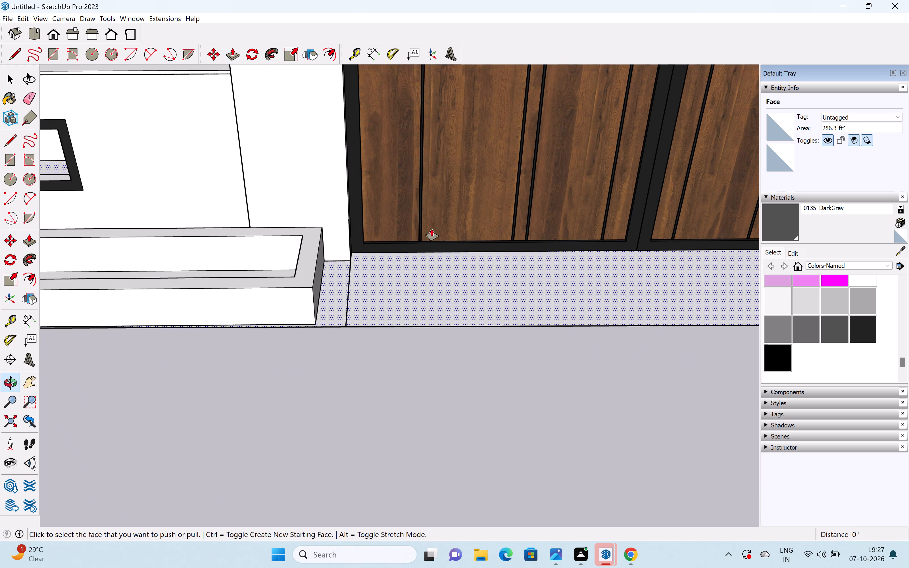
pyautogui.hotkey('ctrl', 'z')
# Form a shallower ramp profile with a vertical edge stopping below the gate and a sloping edge about 2' 4 7/16" to the ground line's end.
pyautogui.scroll(3, 345, 276)
pyautogui.moveTo(348, 277); pyautogui.dragTo(442, 264, button='middle')
pyautogui.scroll(5, 335, 256)
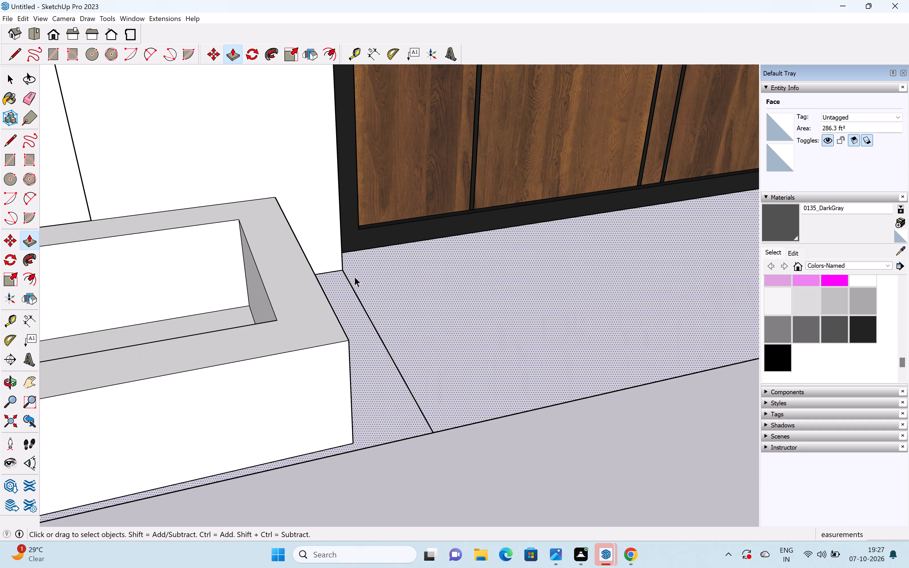
pyautogui.press('space')
pyautogui.press('l')
pyautogui.click(342, 270)
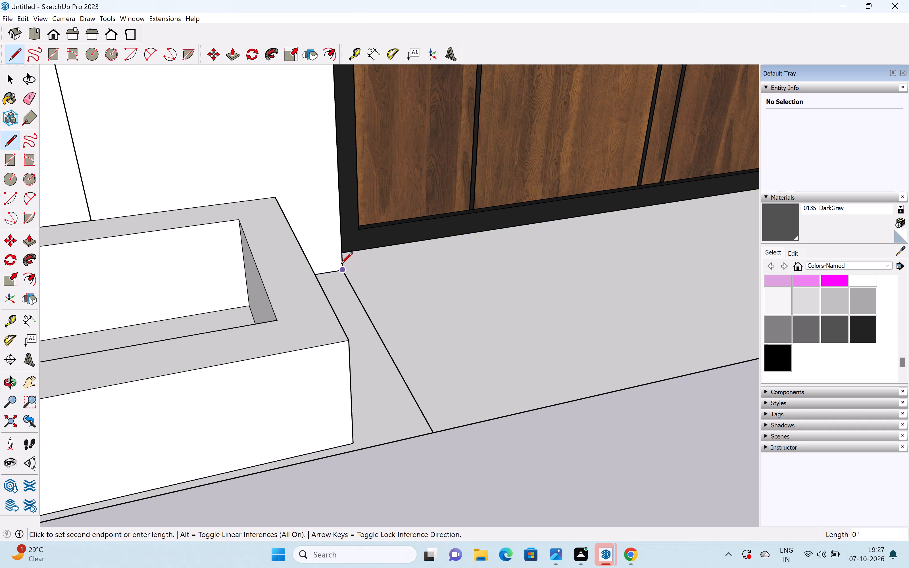
pyautogui.click(342, 260)
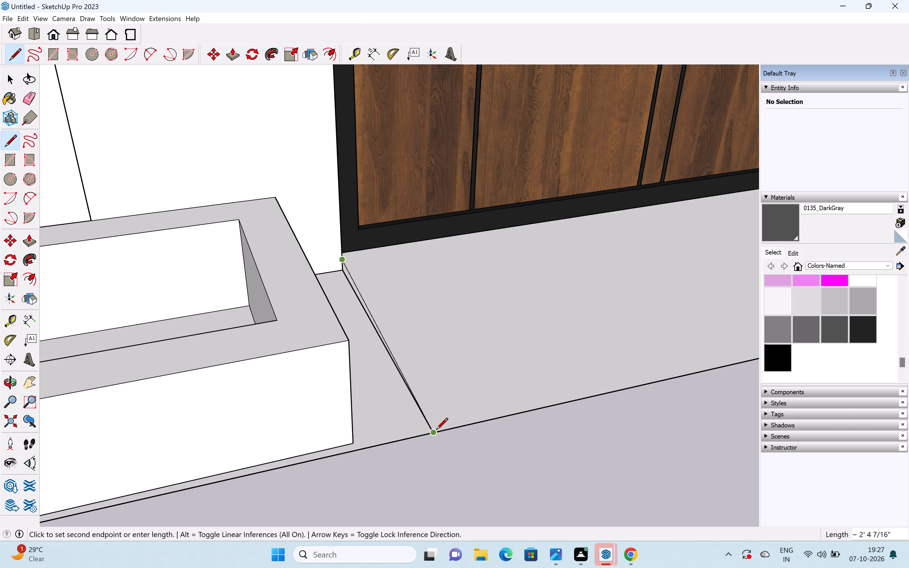
pyautogui.click(429, 436)
pyautogui.press('space')
# Extrude the shallow triangular profile along the front of the gates by about 9 3/8" and a further 2' 1 1/2".
pyautogui.scroll(5, 315, 254)
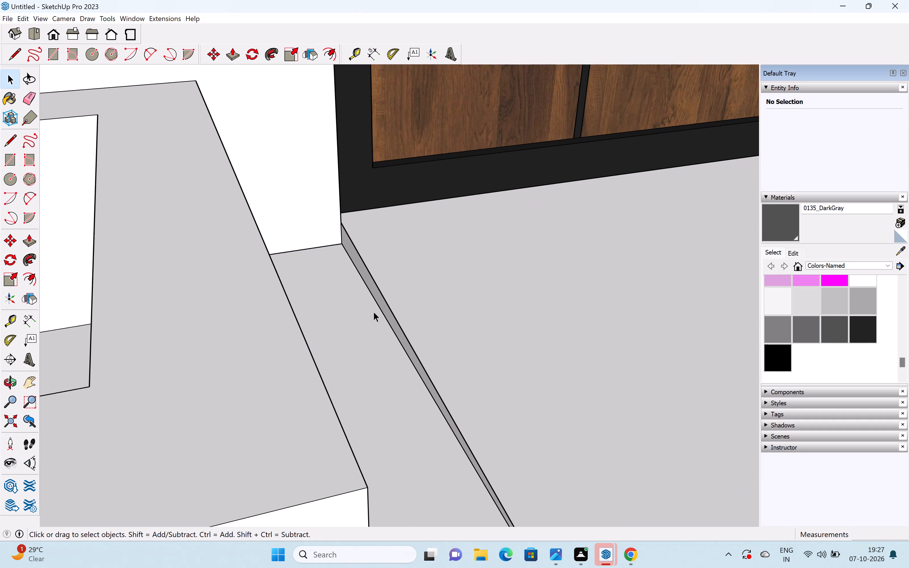
pyautogui.scroll(4, 374, 312)
pyautogui.press('p')
pyautogui.moveTo(378, 295); pyautogui.dragTo(513, 243)
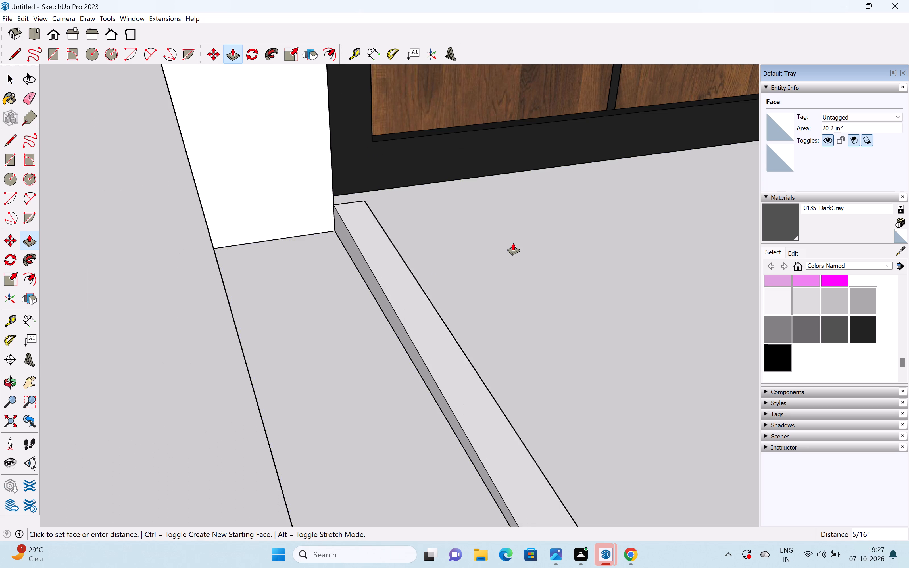
pyautogui.moveTo(513, 243); pyautogui.dragTo(571, 229)
pyautogui.scroll(-8, 536, 243)
pyautogui.moveTo(538, 260); pyautogui.dragTo(132, 280, button='middle')
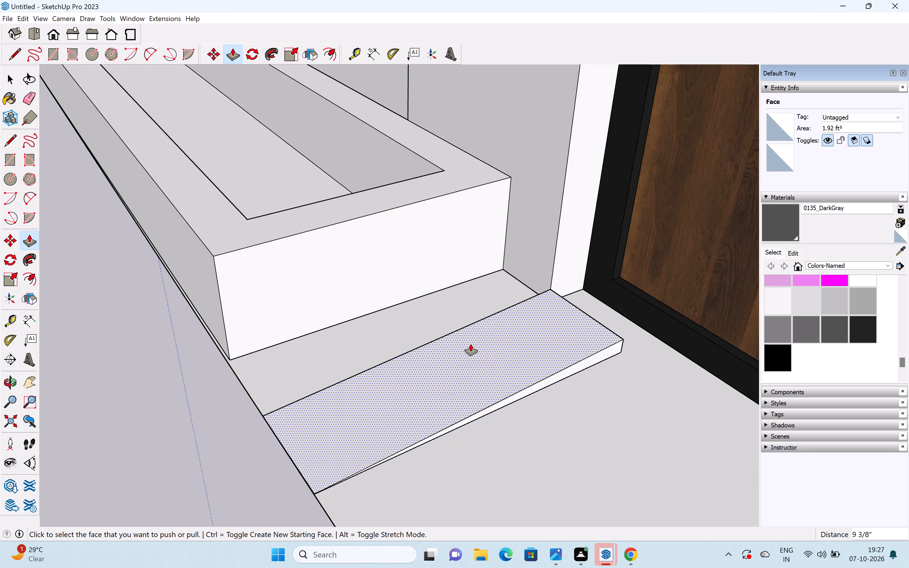
pyautogui.keyDown('shift'); pyautogui.moveTo(465, 339); pyautogui.dragTo(266, 173, button='middle'); pyautogui.keyUp('shift')
pyautogui.scroll(1, 266, 173)
pyautogui.moveTo(348, 206); pyautogui.dragTo(348, 205)
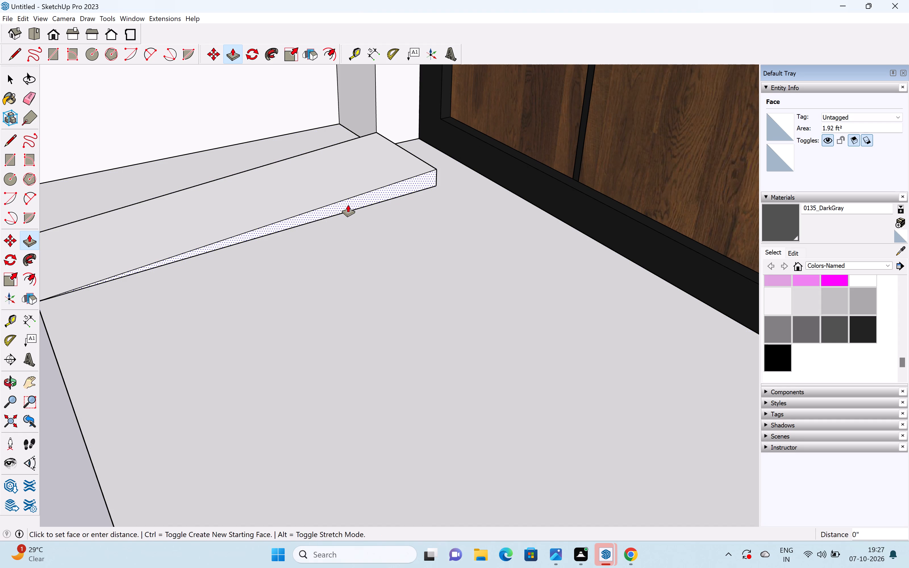
pyautogui.moveTo(348, 205); pyautogui.dragTo(570, 431)
# Extend the ramp's triangular end face along the first pair of gate leaves in stages, including about 3' 2 7/8" and 3' 6 1/4".
pyautogui.scroll(-8, 553, 397)
pyautogui.keyDown('shift'); pyautogui.moveTo(546, 390); pyautogui.dragTo(321, 101, button='middle'); pyautogui.keyUp('shift')
pyautogui.keyDown('shift'); pyautogui.scroll(1, 321, 101); pyautogui.keyUp('shift')
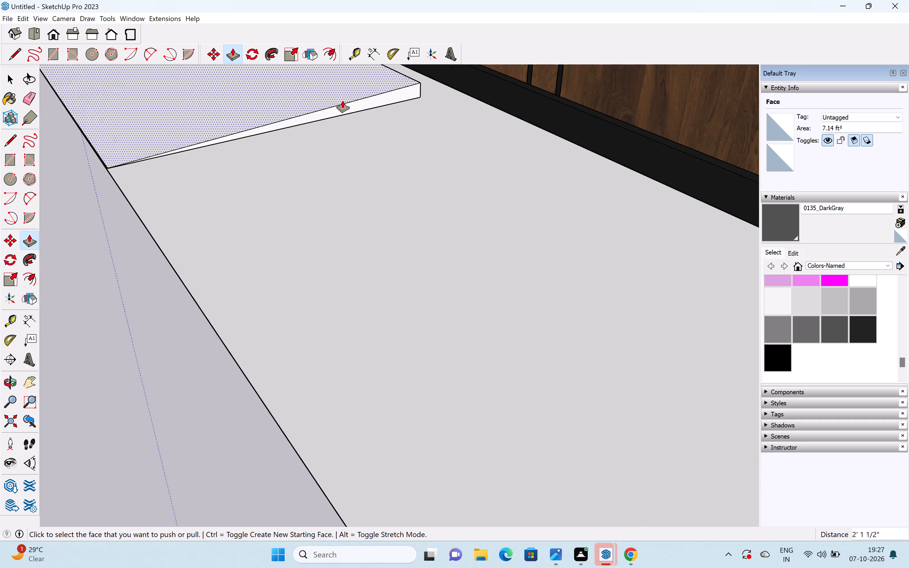
pyautogui.moveTo(347, 106); pyautogui.dragTo(644, 370)
pyautogui.scroll(-7, 622, 355)
pyautogui.keyDown('shift'); pyautogui.moveTo(616, 371); pyautogui.dragTo(405, 227, button='middle'); pyautogui.keyUp('shift')
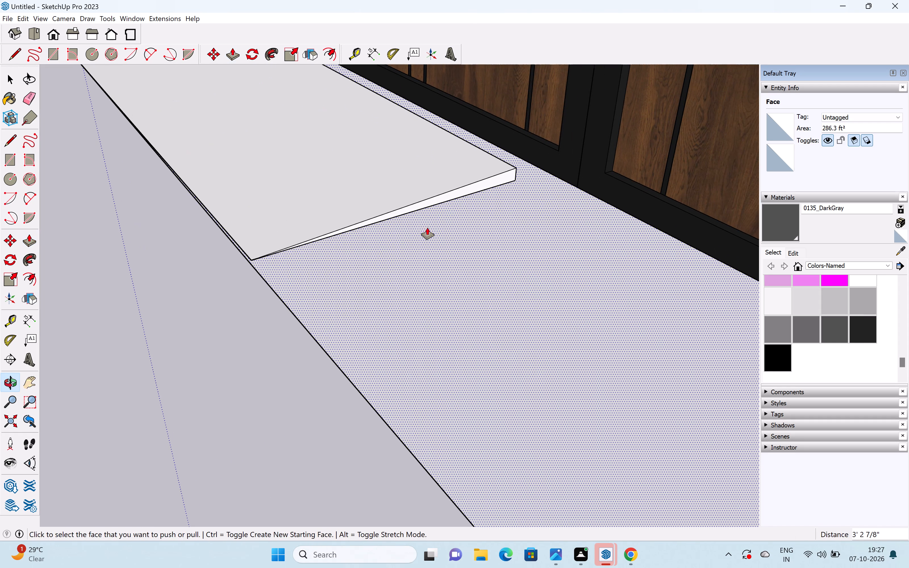
pyautogui.moveTo(471, 190); pyautogui.dragTo(640, 430)
pyautogui.scroll(-7, 606, 396)
pyautogui.moveTo(603, 408); pyautogui.dragTo(320, 214, button='middle')
pyautogui.moveTo(376, 183); pyautogui.dragTo(604, 429)
# Extend the ramp's triangular end face by about 3' 10 11/16" and 2' 10 5/16" to the slab's end at the far pillar.
pyautogui.scroll(-6, 581, 401)
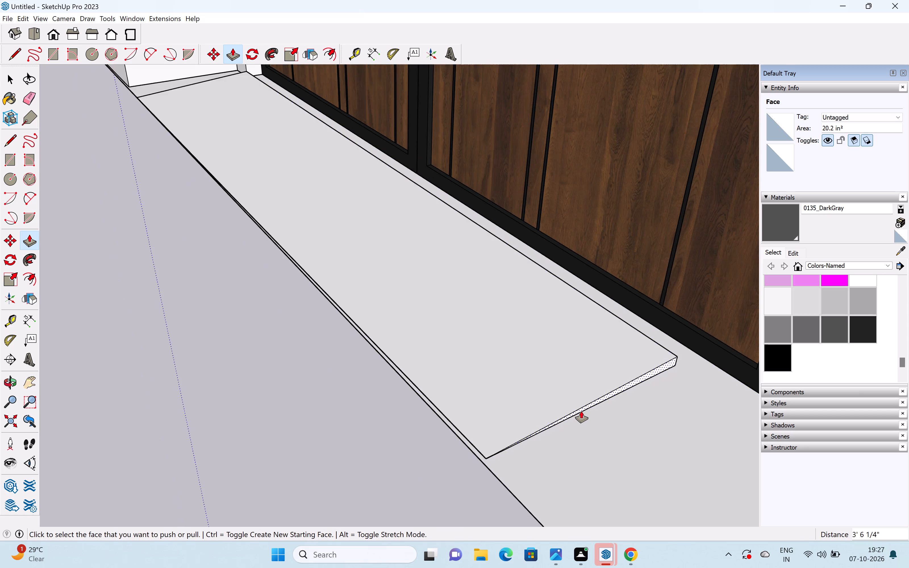
pyautogui.moveTo(576, 407); pyautogui.dragTo(314, 195, button='middle')
pyautogui.moveTo(359, 183); pyautogui.dragTo(403, 246)
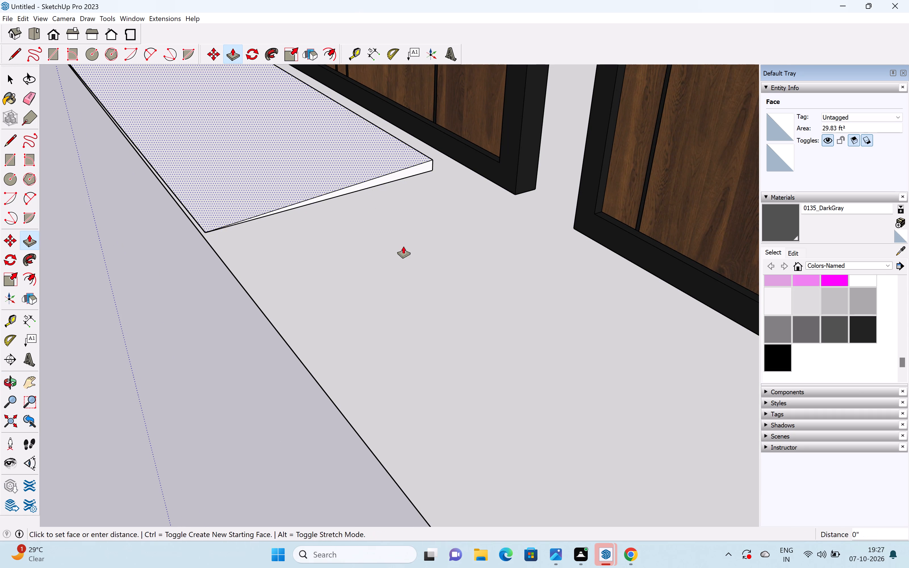
pyautogui.moveTo(403, 246); pyautogui.dragTo(464, 330)
pyautogui.moveTo(412, 171); pyautogui.dragTo(679, 440)
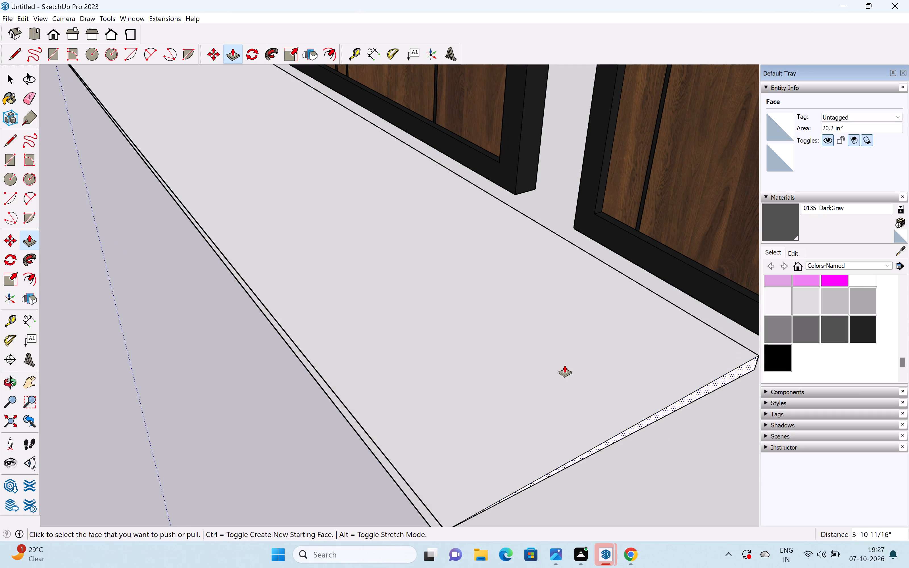
pyautogui.scroll(-6, 530, 342)
pyautogui.keyDown('shift'); pyautogui.moveTo(534, 398); pyautogui.dragTo(281, 205, button='middle'); pyautogui.keyUp('shift')
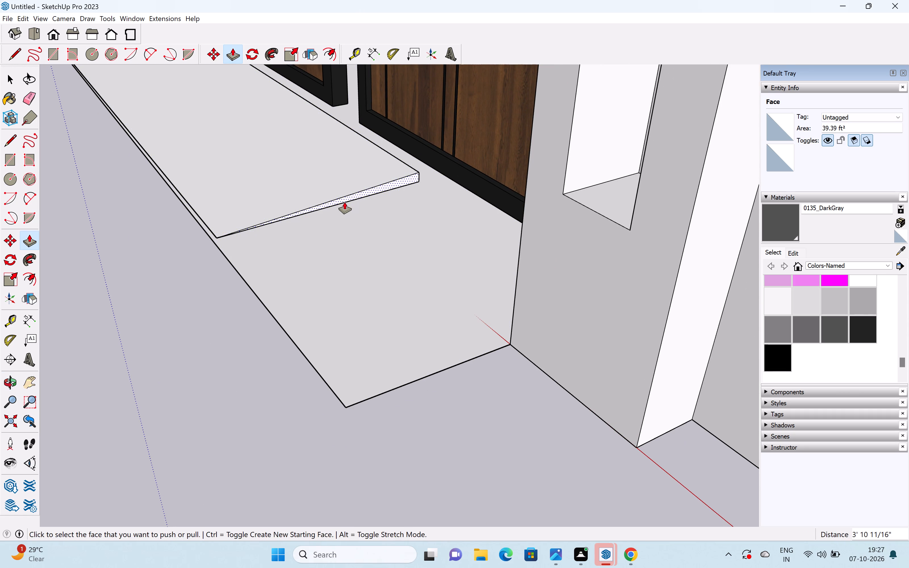
pyautogui.moveTo(345, 202); pyautogui.dragTo(495, 339)
# Examine the ramp's far end and outer edge against the ground slab and the pillar.
pyautogui.scroll(-7, 481, 321)
pyautogui.moveTo(324, 357); pyautogui.dragTo(630, 420, button='middle')
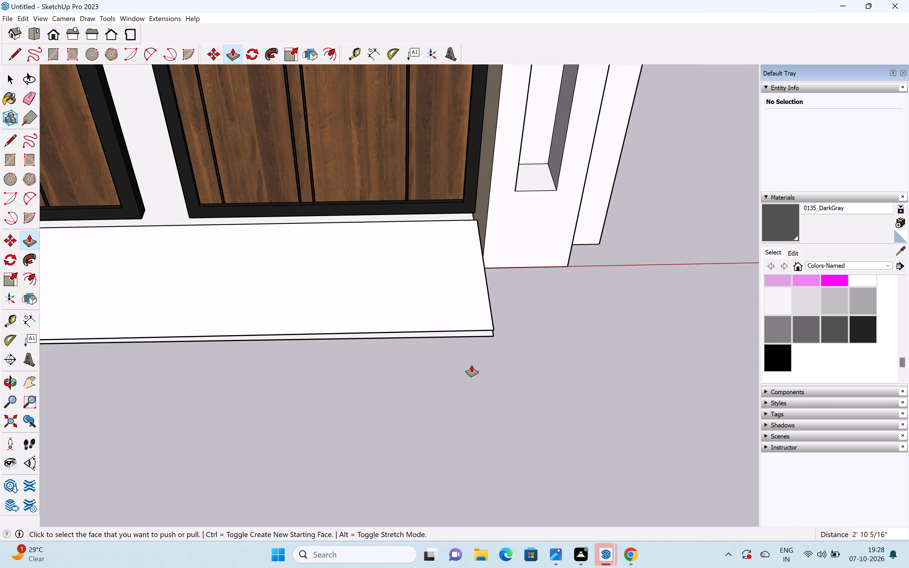
pyautogui.keyDown('shift'); pyautogui.moveTo(472, 365); pyautogui.dragTo(656, 346, button='middle'); pyautogui.keyUp('shift')
pyautogui.press('space')
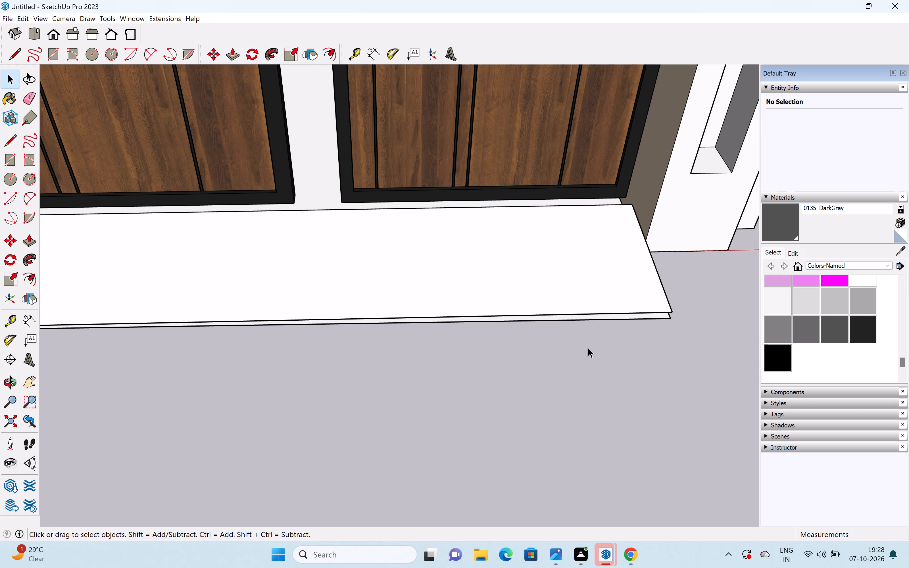
pyautogui.moveTo(635, 338); pyautogui.dragTo(337, 406, button='middle')
pyautogui.moveTo(474, 400); pyautogui.dragTo(445, 295, button='middle')
pyautogui.scroll(1, 447, 307)
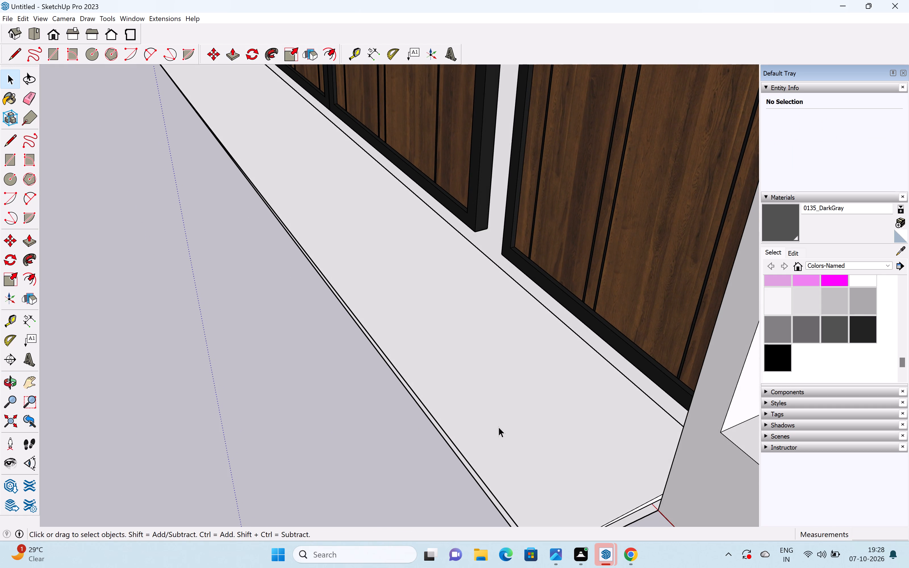
pyautogui.keyDown('shift'); pyautogui.moveTo(497, 421); pyautogui.dragTo(470, 306, button='middle'); pyautogui.keyUp('shift')
pyautogui.scroll(1, 536, 405)
pyautogui.moveTo(536, 398); pyautogui.dragTo(527, 337, button='middle')
pyautogui.scroll(5, 544, 439)
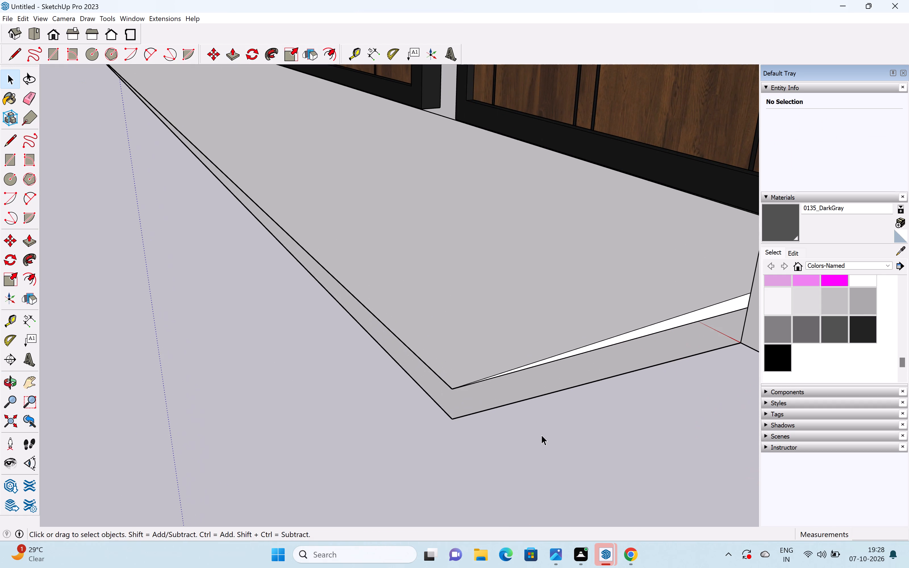
# Delete the ground slab face and its bounding edges that project beneath the ramp's outer corner at the far pillar.
pyautogui.press('l')
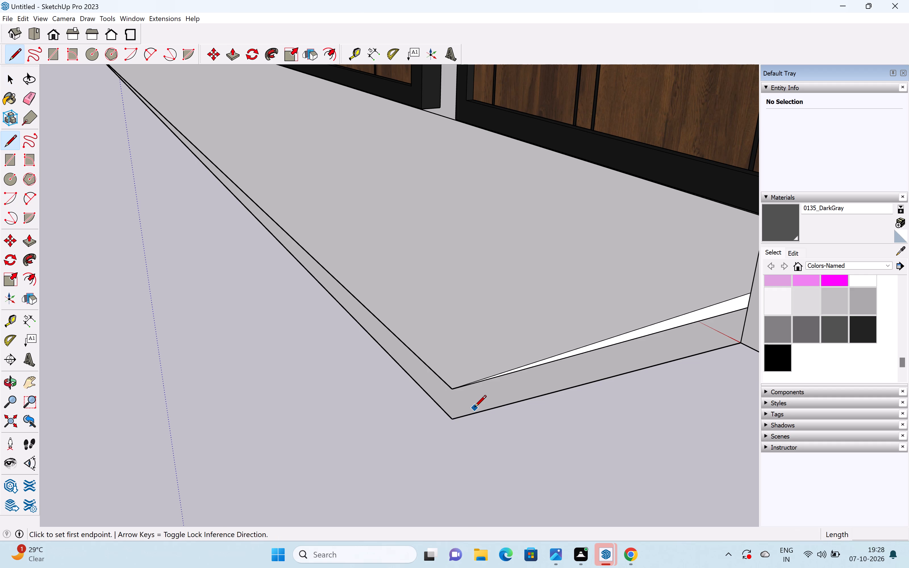
pyautogui.press('space')
pyautogui.moveTo(474, 408); pyautogui.dragTo(480, 412)
pyautogui.click(478, 409)
pyautogui.doubleClick(479, 410)
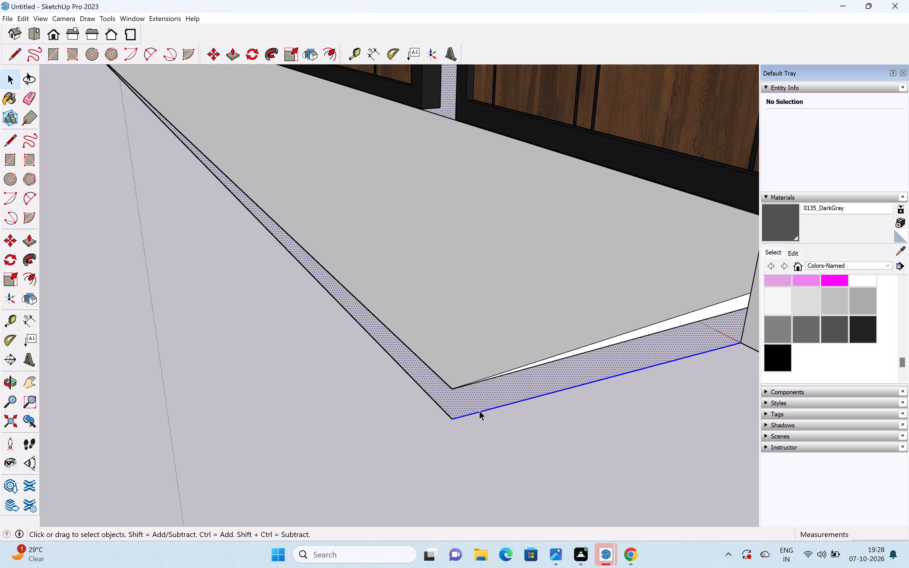
pyautogui.click(479, 410)
pyautogui.tripleClick(479, 410)
pyautogui.click(479, 410)
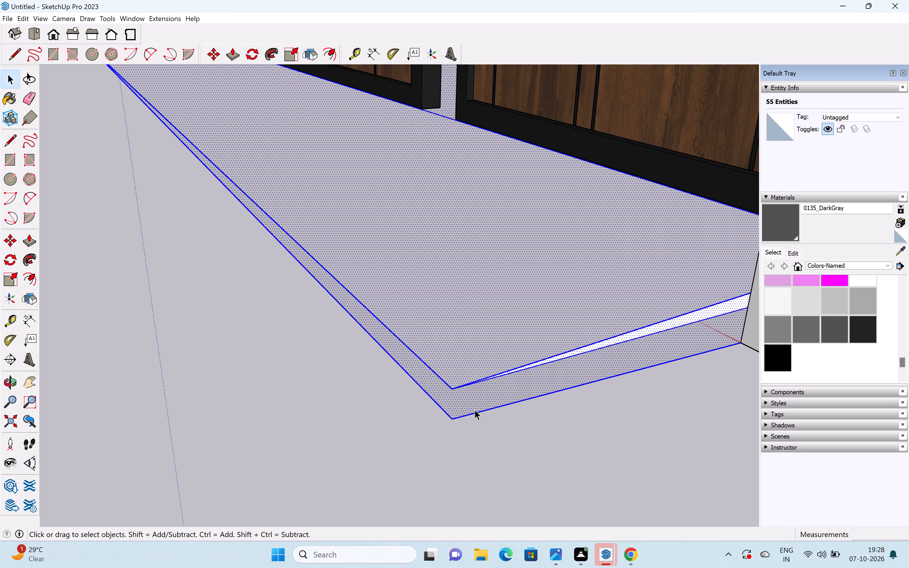
pyautogui.doubleClick(471, 411)
pyautogui.press('Delete')
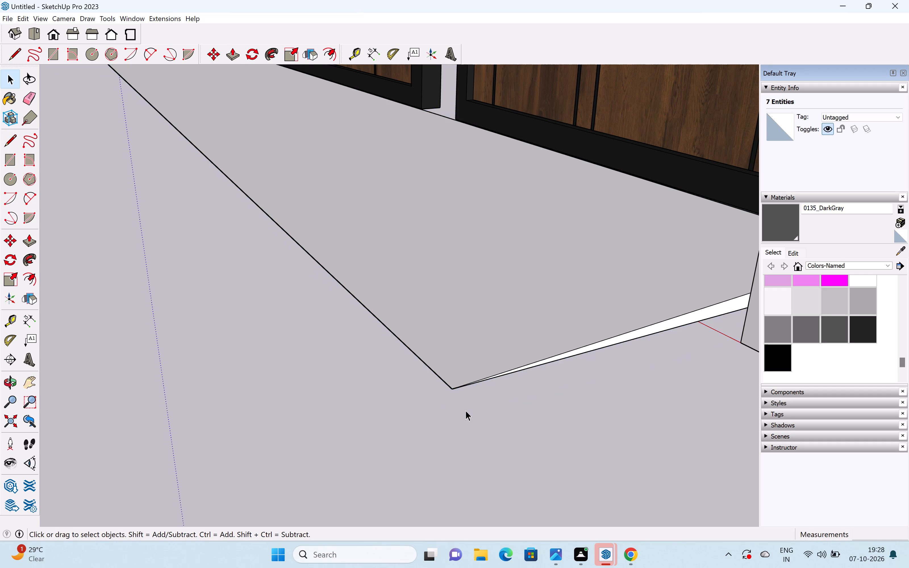
# Extend the ramp's end face beside the planter box by about 3/4" towards the planter.
pyautogui.scroll(-11, 466, 410)
pyautogui.moveTo(387, 411); pyautogui.dragTo(719, 449, button='middle')
pyautogui.scroll(-3, 692, 422)
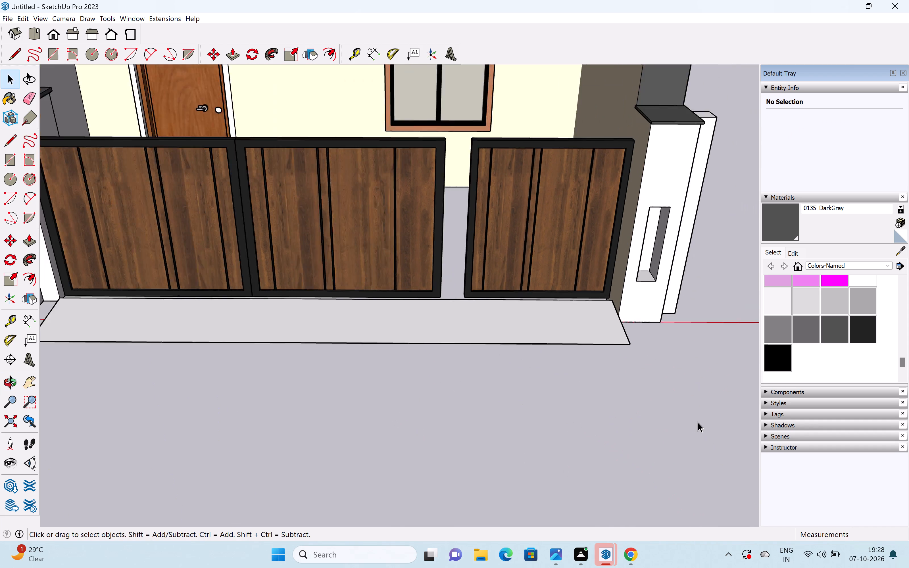
pyautogui.scroll(-11, 698, 422)
pyautogui.moveTo(395, 419); pyautogui.dragTo(489, 488, button='middle')
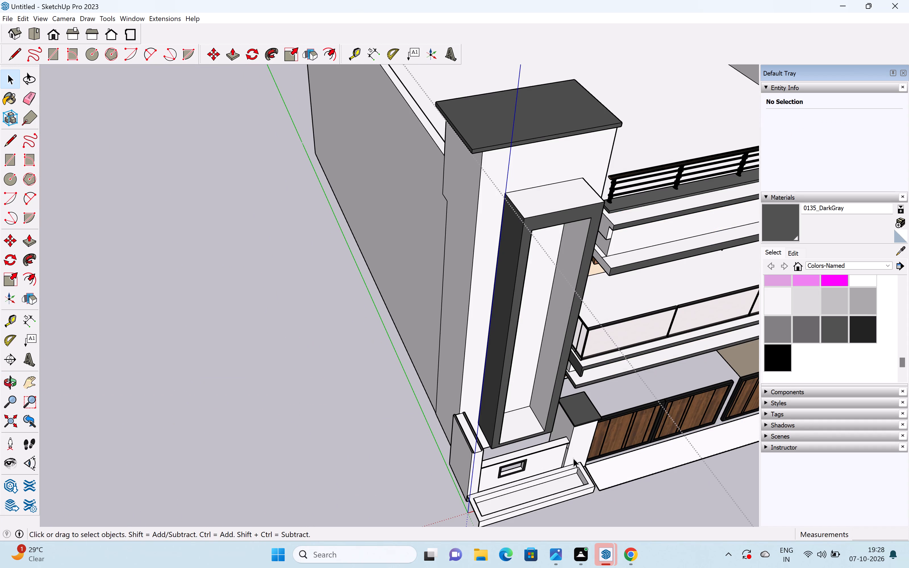
pyautogui.keyDown('shift'); pyautogui.moveTo(563, 452); pyautogui.dragTo(521, 416, button='middle'); pyautogui.keyUp('shift')
pyautogui.keyDown('shift'); pyautogui.scroll(17, 558, 443); pyautogui.keyUp('shift')
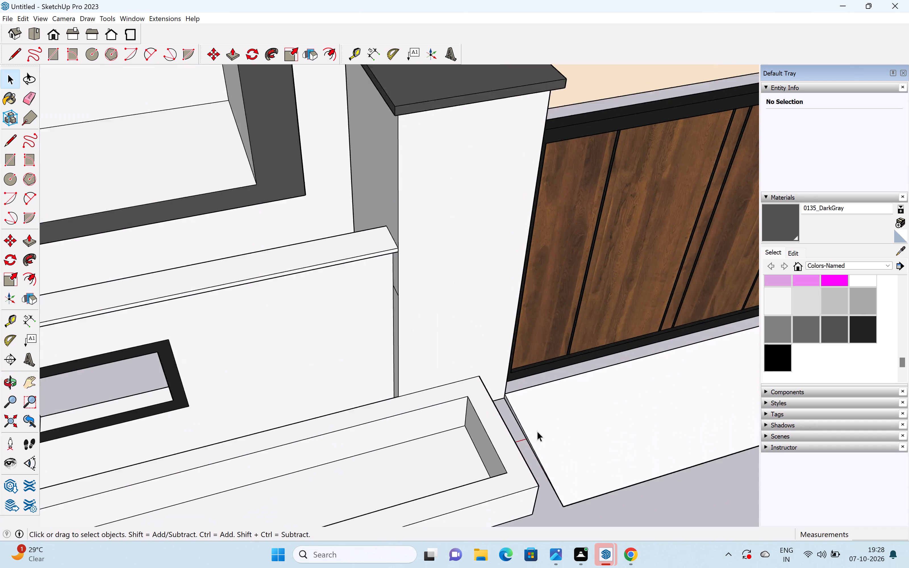
pyautogui.keyDown('shift'); pyautogui.scroll(2, 537, 431); pyautogui.keyUp('shift')
pyautogui.moveTo(512, 435); pyautogui.dragTo(526, 427, button='middle')
pyautogui.scroll(11, 516, 430)
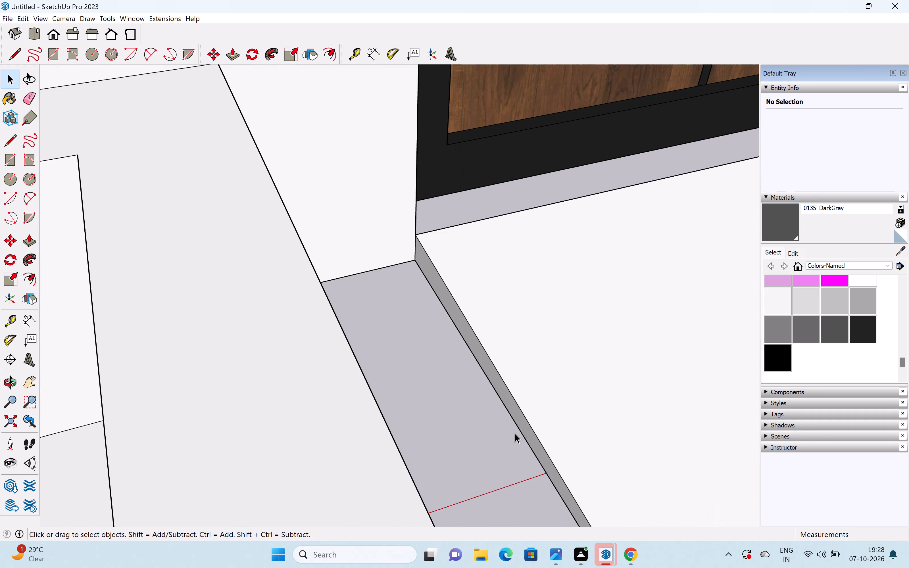
pyautogui.press('p')
pyautogui.moveTo(520, 421); pyautogui.dragTo(504, 426)
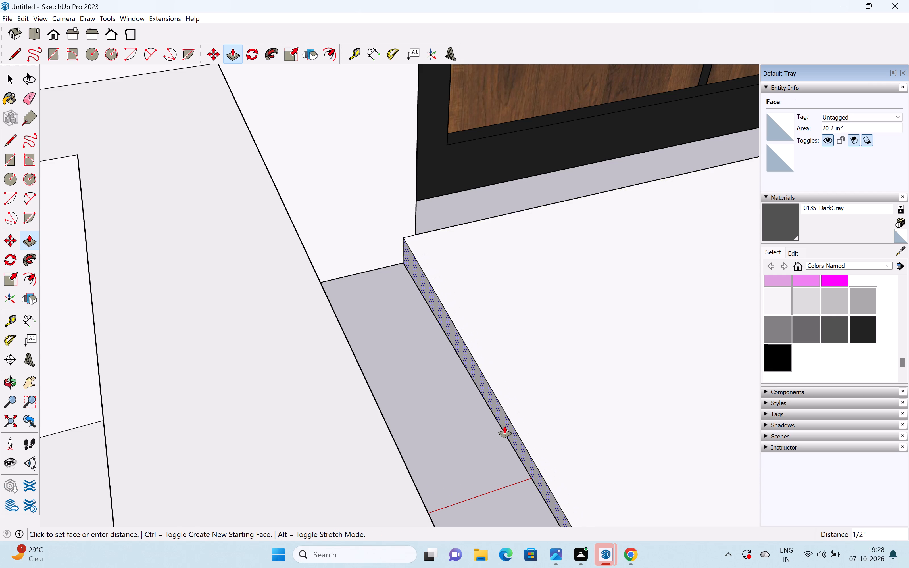
pyautogui.moveTo(504, 426); pyautogui.dragTo(501, 426)
# Lengthen the planter box to meet the ramp's end and extend its inner recess in the same direction.
pyautogui.scroll(-14, 495, 424)
pyautogui.scroll(-7, 489, 424)
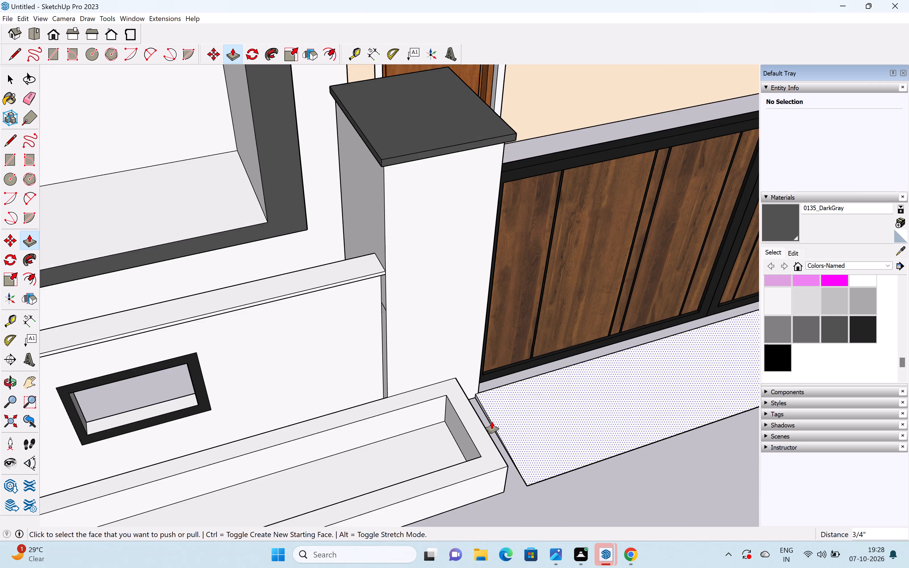
pyautogui.scroll(-5, 492, 421)
pyautogui.scroll(13, 495, 438)
pyautogui.moveTo(491, 437); pyautogui.dragTo(230, 411, button='middle')
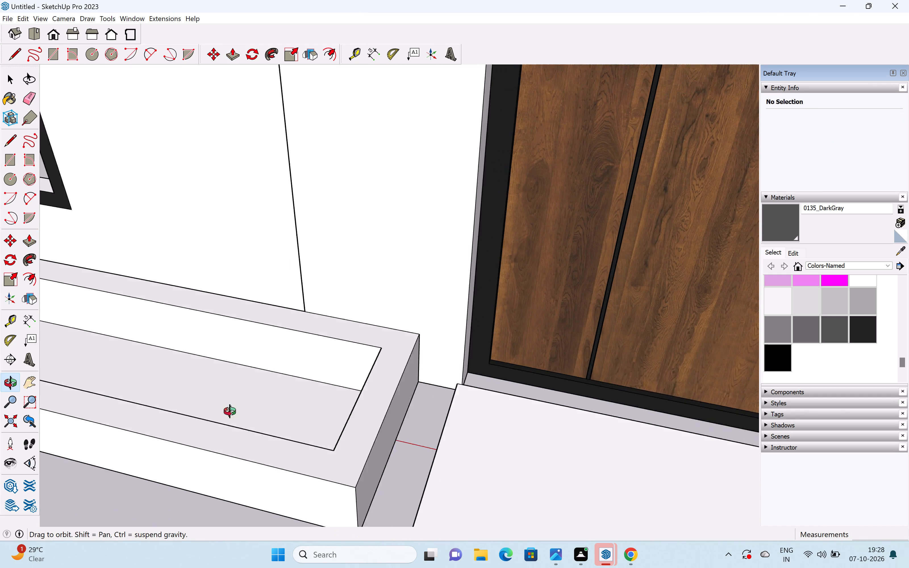
pyautogui.moveTo(230, 411); pyautogui.dragTo(228, 411, button='middle')
pyautogui.moveTo(349, 432); pyautogui.dragTo(376, 461)
pyautogui.moveTo(324, 406); pyautogui.dragTo(612, 415, button='middle')
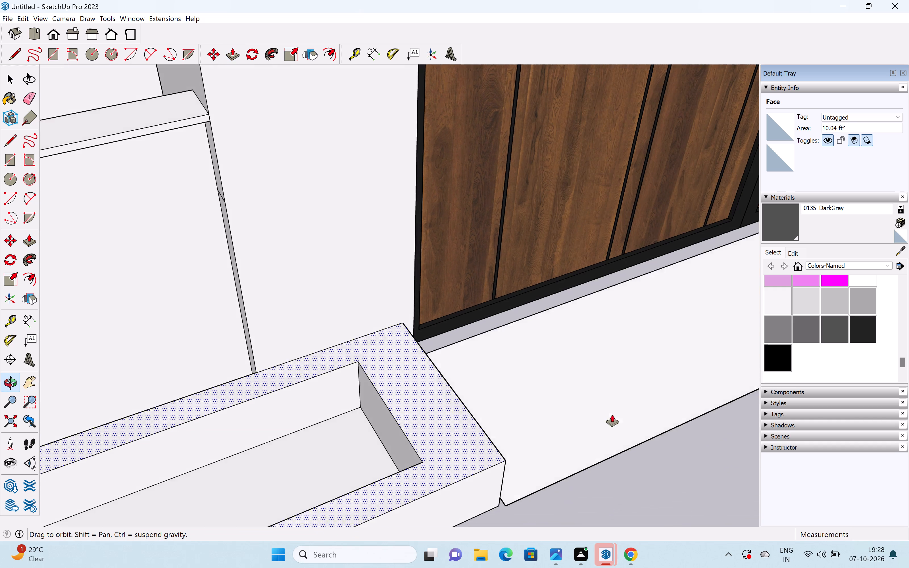
pyautogui.moveTo(612, 415); pyautogui.dragTo(617, 421, button='middle')
pyautogui.moveTo(397, 434); pyautogui.dragTo(420, 424)
# Examine the ramp along the gates, its meeting with the planter box and its far end at the pillar.
pyautogui.scroll(-4, 411, 411)
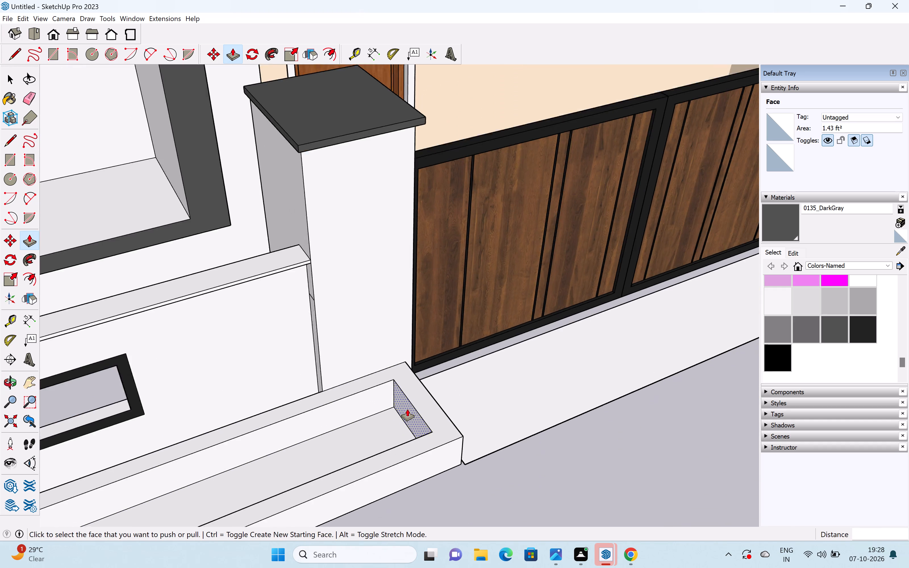
pyautogui.scroll(-15, 407, 409)
pyautogui.moveTo(519, 420); pyautogui.dragTo(259, 421, button='middle')
pyautogui.scroll(4, 301, 397)
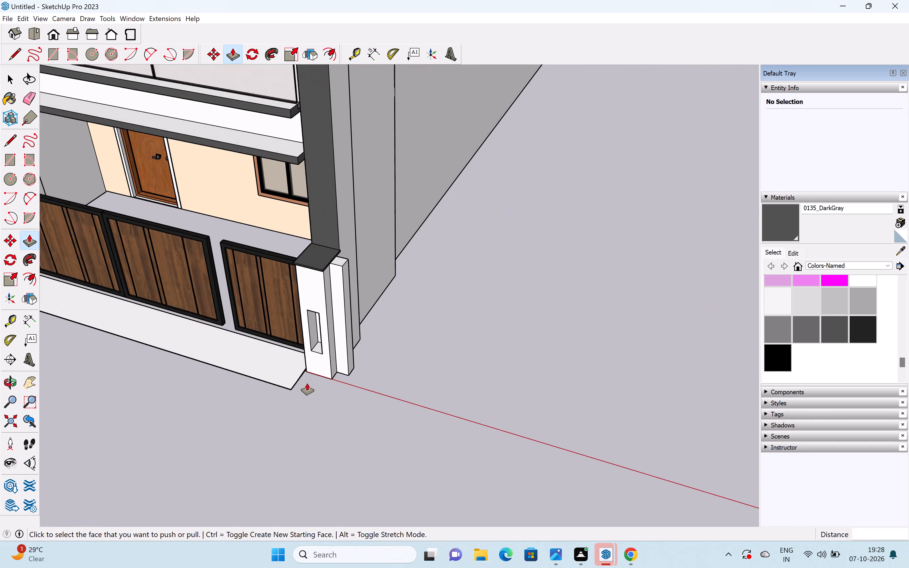
pyautogui.scroll(3, 307, 383)
pyautogui.scroll(-13, 342, 410)
pyautogui.moveTo(332, 418); pyautogui.dragTo(563, 373, button='middle')
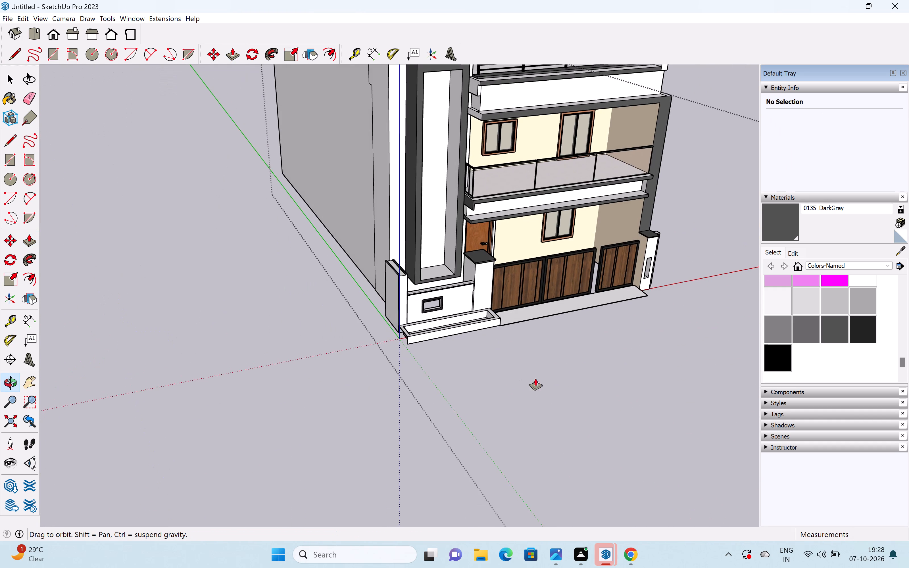
pyautogui.moveTo(506, 392); pyautogui.dragTo(313, 418, button='middle')
pyautogui.scroll(7, 328, 389)
pyautogui.moveTo(331, 399); pyautogui.dragTo(551, 354, button='middle')
pyautogui.scroll(-2, 519, 354)
pyautogui.keyDown('shift'); pyautogui.moveTo(406, 380); pyautogui.dragTo(502, 354, button='middle'); pyautogui.keyUp('shift')
pyautogui.scroll(5, 494, 355)
# Paint the ramp's sloping surface with Wood Square Tile 01 from the Tile materials.
pyautogui.press('space')
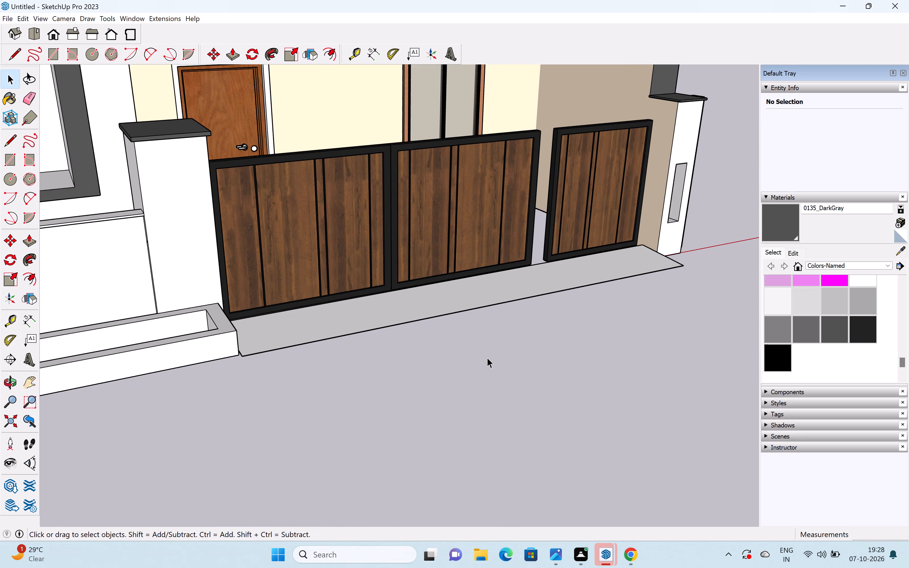
pyautogui.moveTo(487, 358); pyautogui.dragTo(355, 376, button='middle')
pyautogui.doubleClick(428, 315)
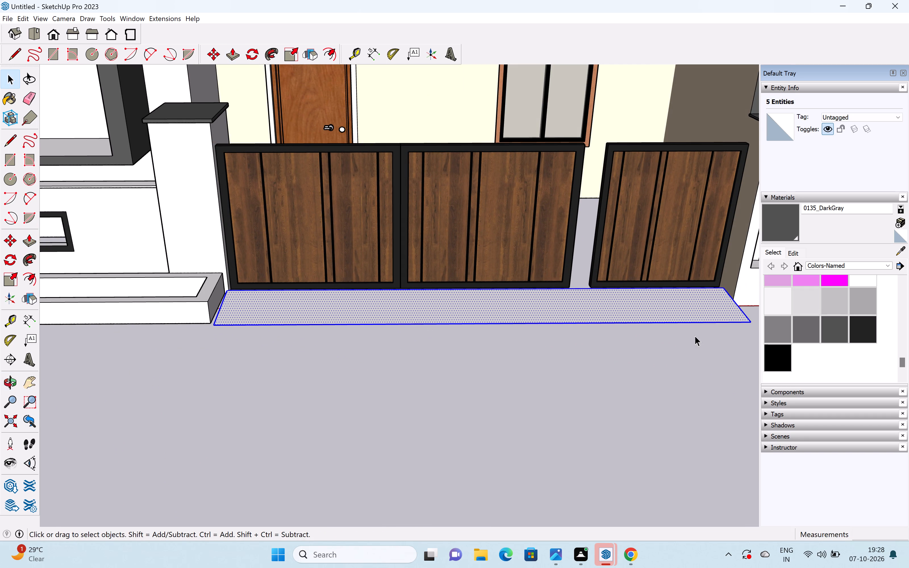
pyautogui.click(820, 263)
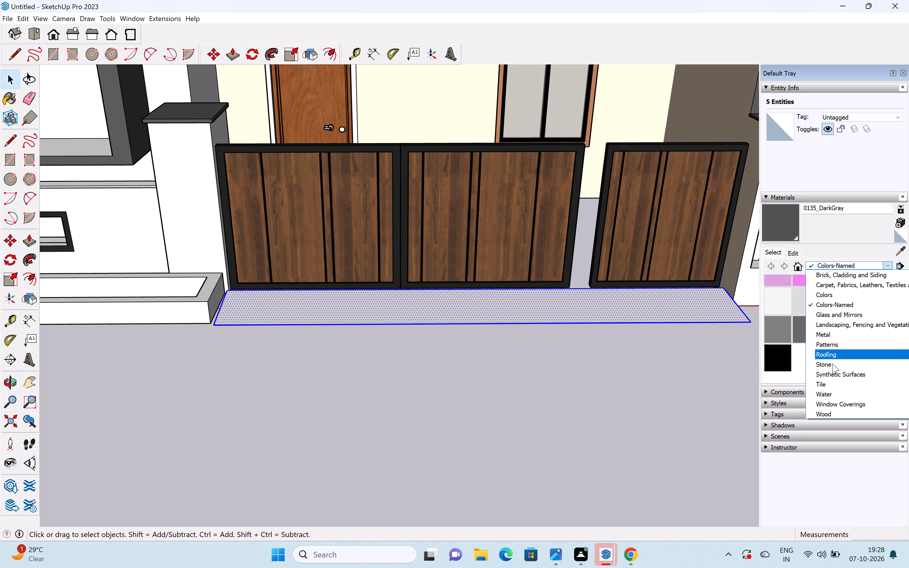
pyautogui.click(847, 384)
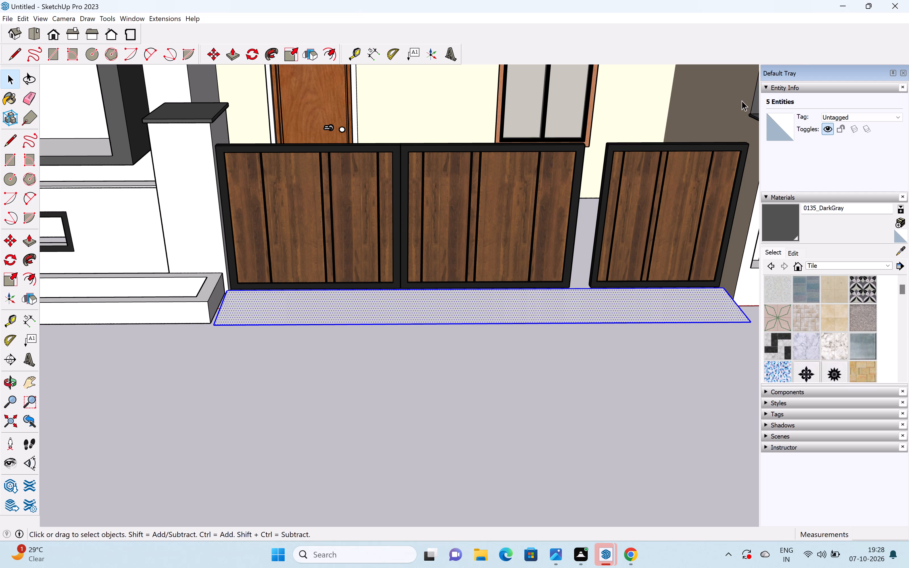
pyautogui.scroll(-8, 852, 350)
pyautogui.scroll(3, 851, 350)
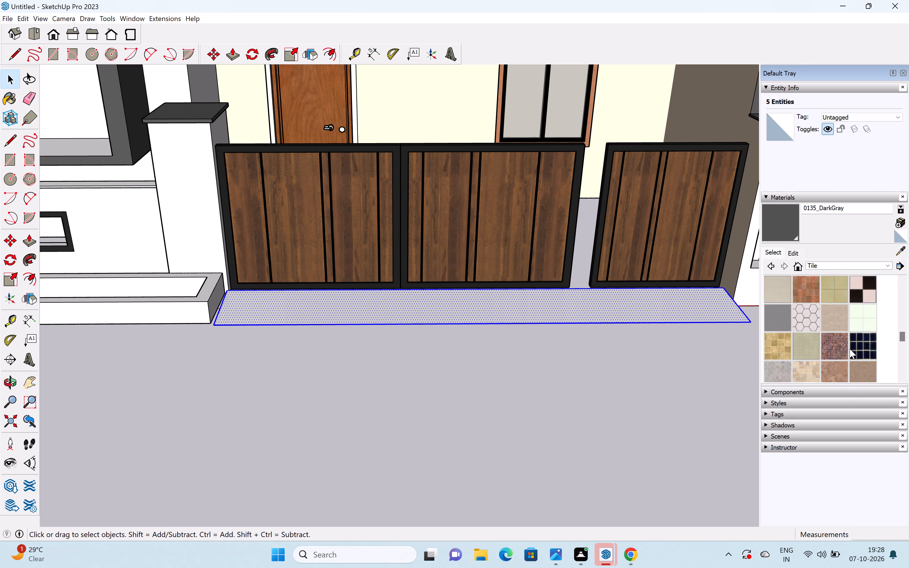
pyautogui.scroll(-2, 850, 349)
pyautogui.click(841, 336)
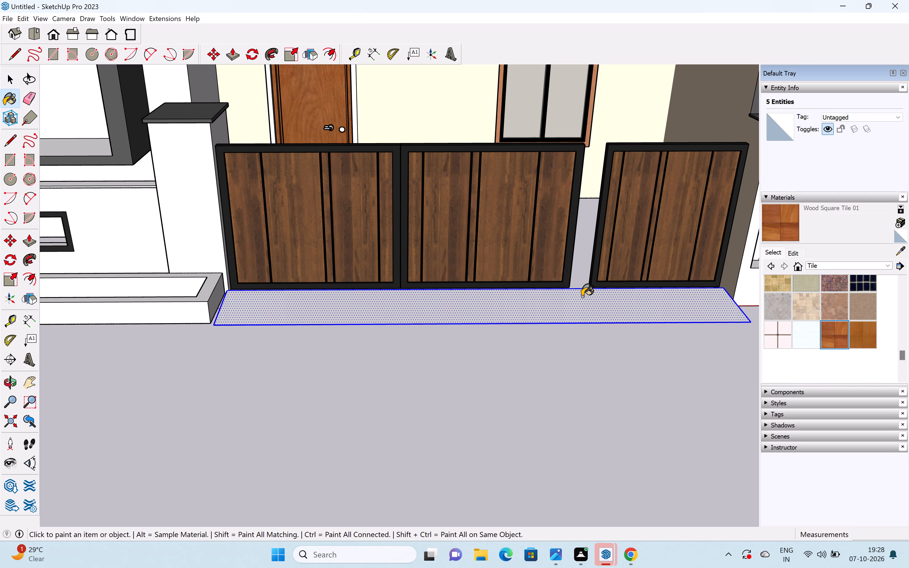
pyautogui.click(582, 296)
pyautogui.press('space')
pyautogui.click(547, 360)
# Examine the tiled ramp from the front and from the far pillar, including the gap between it and the gates.
pyautogui.scroll(-7, 547, 355)
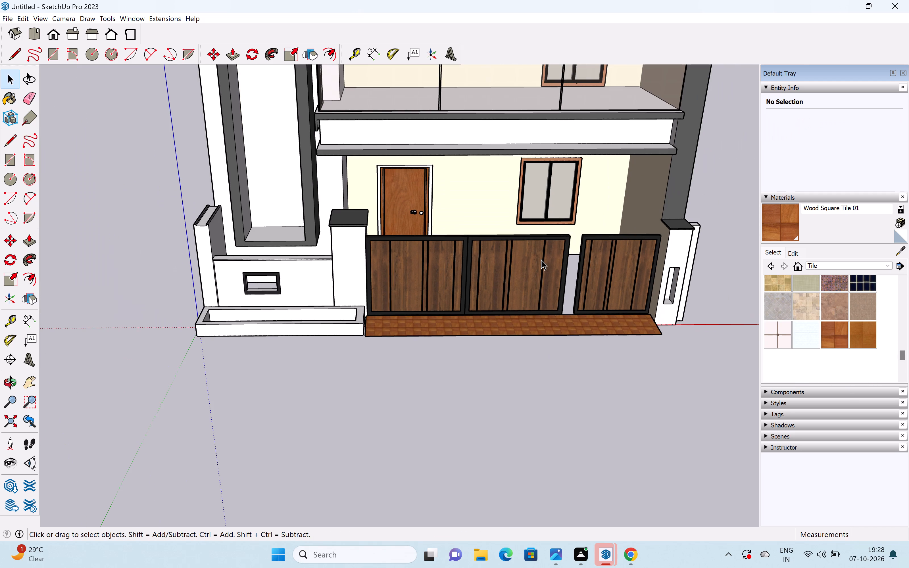
pyautogui.moveTo(452, 326); pyautogui.dragTo(492, 383, button='middle')
pyautogui.scroll(6, 562, 414)
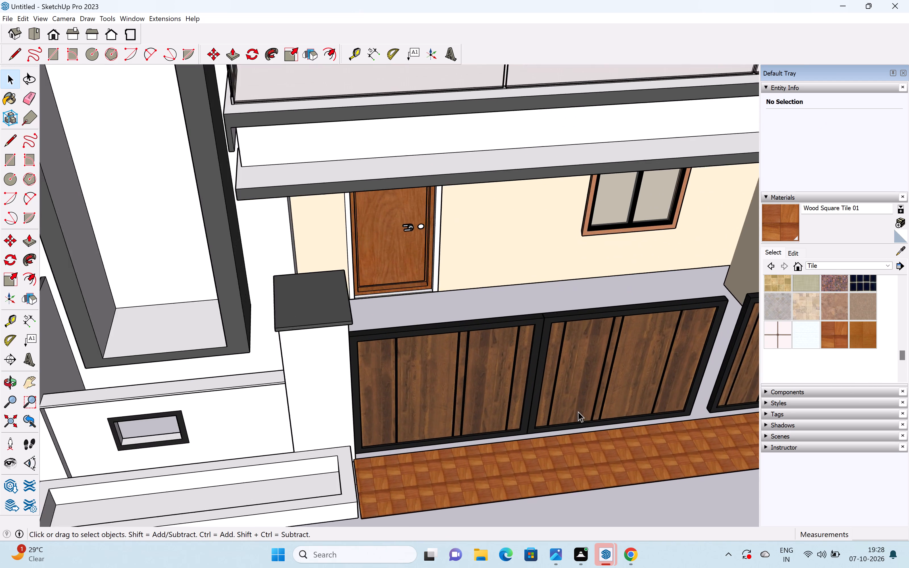
pyautogui.scroll(2, 578, 412)
pyautogui.scroll(-5, 578, 412)
pyautogui.scroll(6, 571, 423)
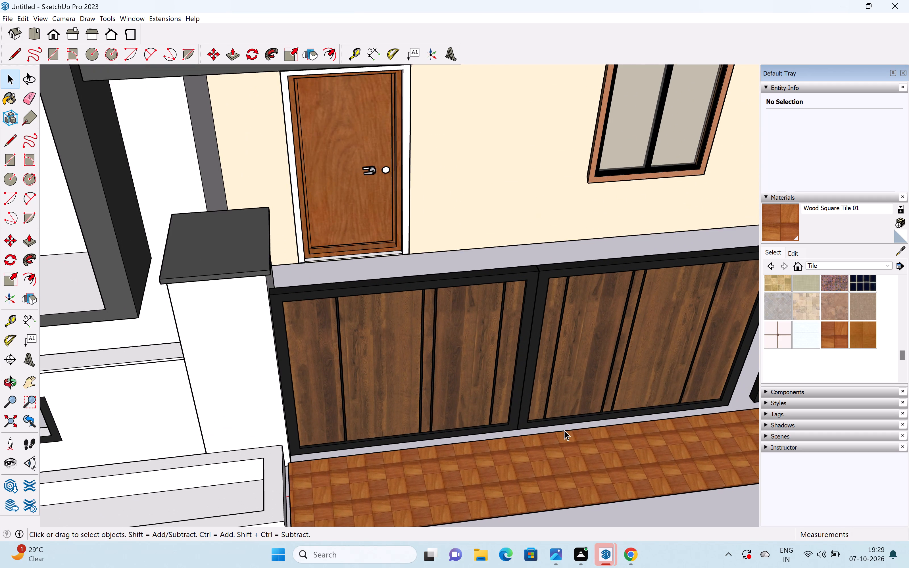
pyautogui.moveTo(563, 430); pyautogui.dragTo(225, 333, button='middle')
pyautogui.moveTo(390, 412); pyautogui.dragTo(220, 363, button='middle')
pyautogui.moveTo(262, 394); pyautogui.dragTo(389, 420, button='middle')
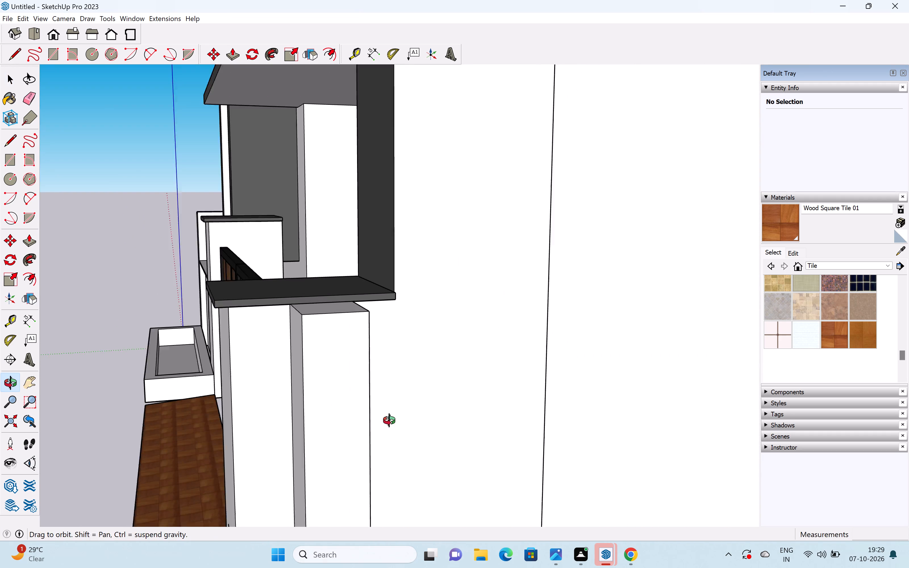
pyautogui.moveTo(389, 420); pyautogui.dragTo(390, 421, button='middle')
pyautogui.keyDown('shift'); pyautogui.moveTo(271, 429); pyautogui.dragTo(391, 347, button='middle'); pyautogui.keyUp('shift')
pyautogui.scroll(1, 346, 378)
pyautogui.moveTo(345, 378); pyautogui.dragTo(320, 393, button='middle')
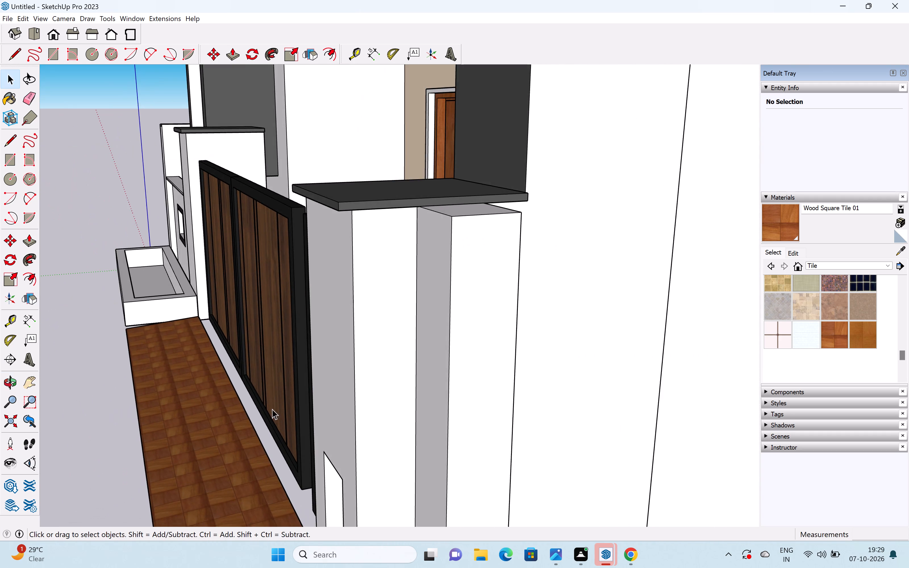
pyautogui.scroll(4, 287, 421)
pyautogui.moveTo(285, 423); pyautogui.dragTo(300, 418, button='middle')
pyautogui.scroll(1, 300, 419)
pyautogui.scroll(-2, 287, 409)
pyautogui.scroll(1, 287, 409)
pyautogui.scroll(-2, 286, 409)
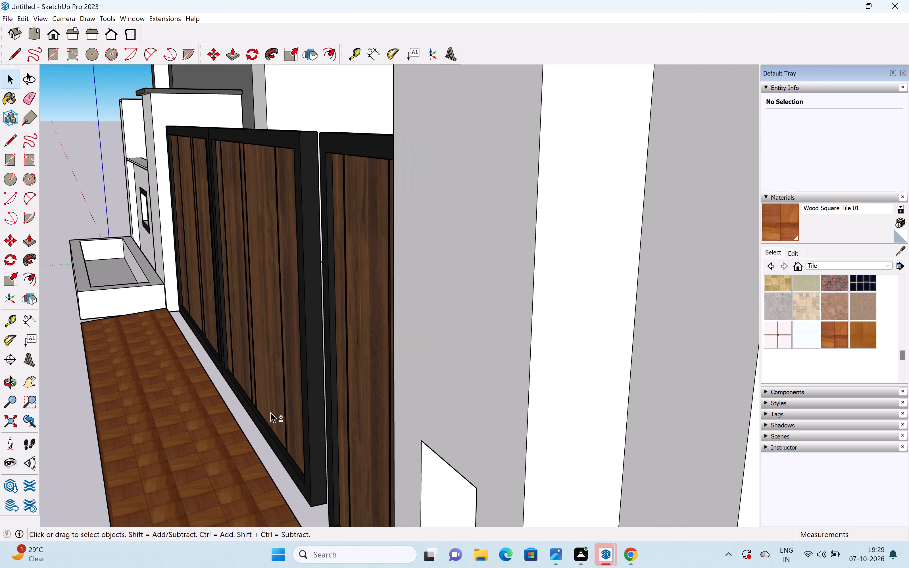
pyautogui.keyDown('shift'); pyautogui.moveTo(270, 412); pyautogui.dragTo(360, 323, button='middle'); pyautogui.keyUp('shift')
pyautogui.moveTo(387, 398); pyautogui.dragTo(344, 403, button='middle')
pyautogui.scroll(4, 408, 412)
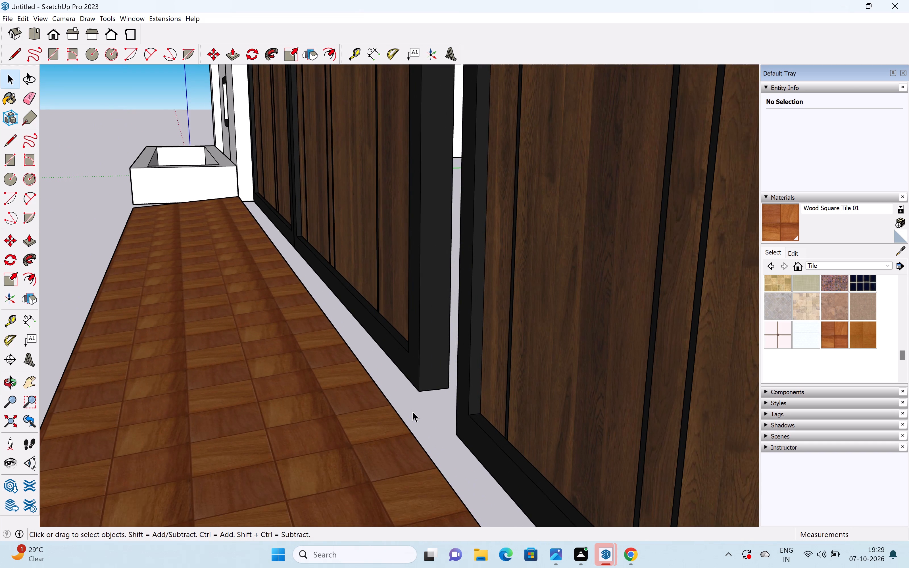
# Extend the ramp's back face towards the gates in two pulls to fill the gap beneath the leaves.
pyautogui.moveTo(409, 409); pyautogui.dragTo(328, 386, button='middle')
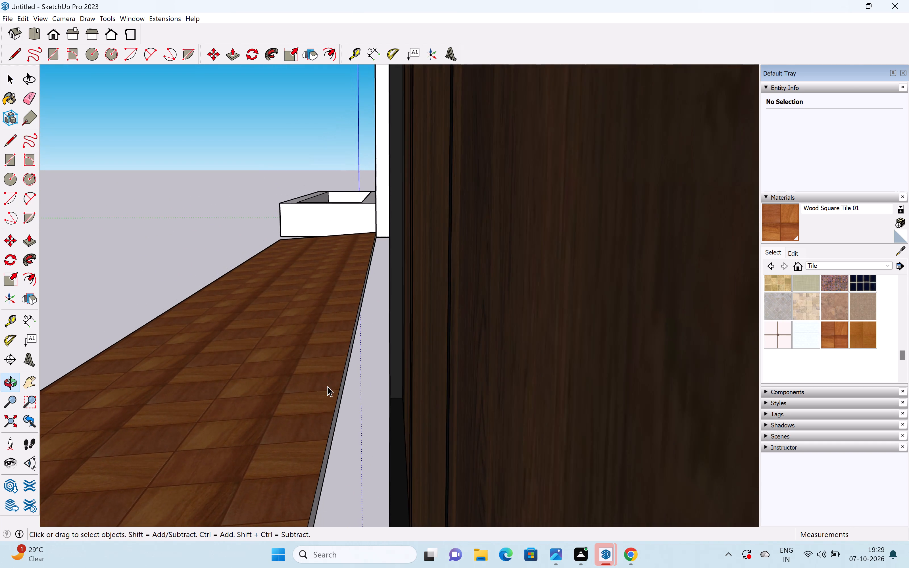
pyautogui.scroll(4, 349, 414)
pyautogui.press('p')
pyautogui.moveTo(300, 406); pyautogui.dragTo(327, 412)
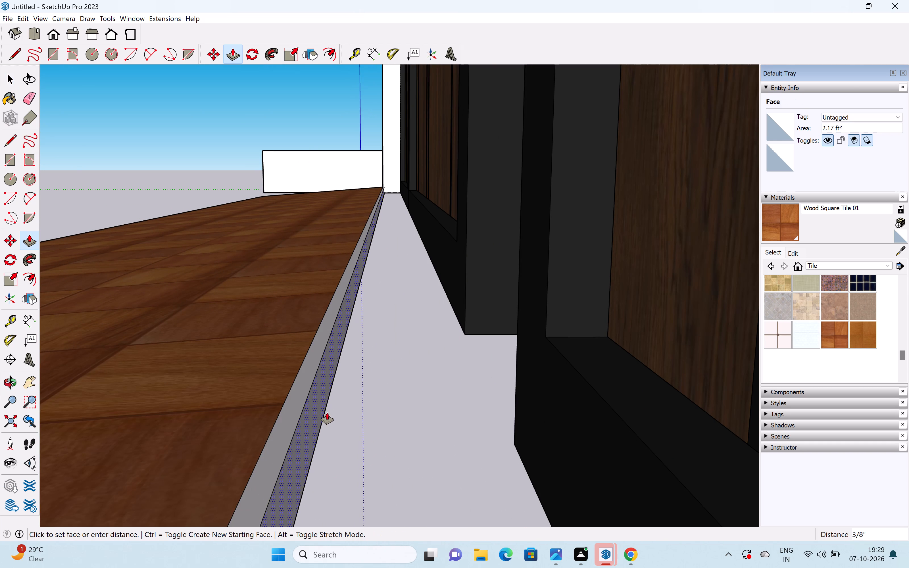
pyautogui.moveTo(327, 412); pyautogui.dragTo(347, 417)
pyautogui.moveTo(341, 419); pyautogui.dragTo(440, 449)
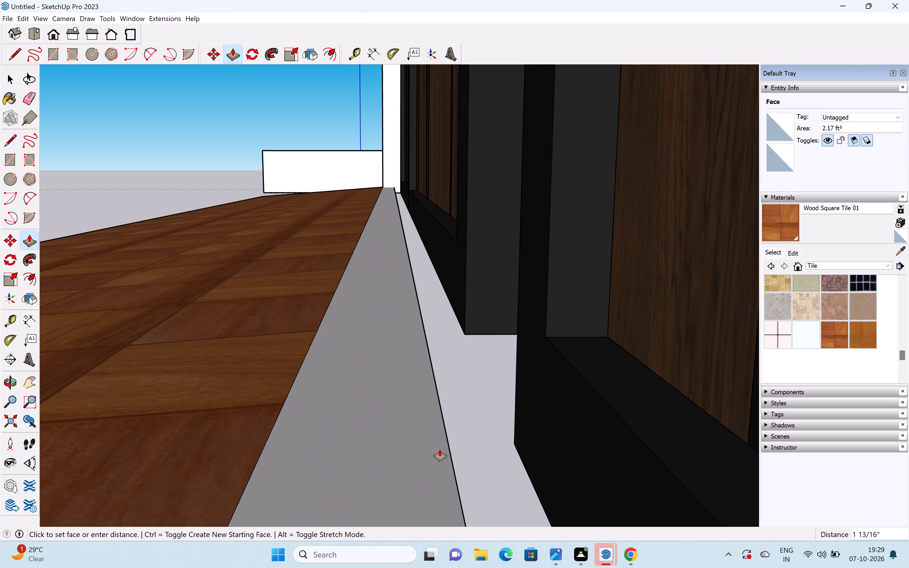
pyautogui.moveTo(440, 449); pyautogui.dragTo(490, 458)
pyautogui.scroll(-8, 449, 427)
# Paint the added flat strip between the ramp and the gates with Wood Square Tile 01.
pyautogui.press('space')
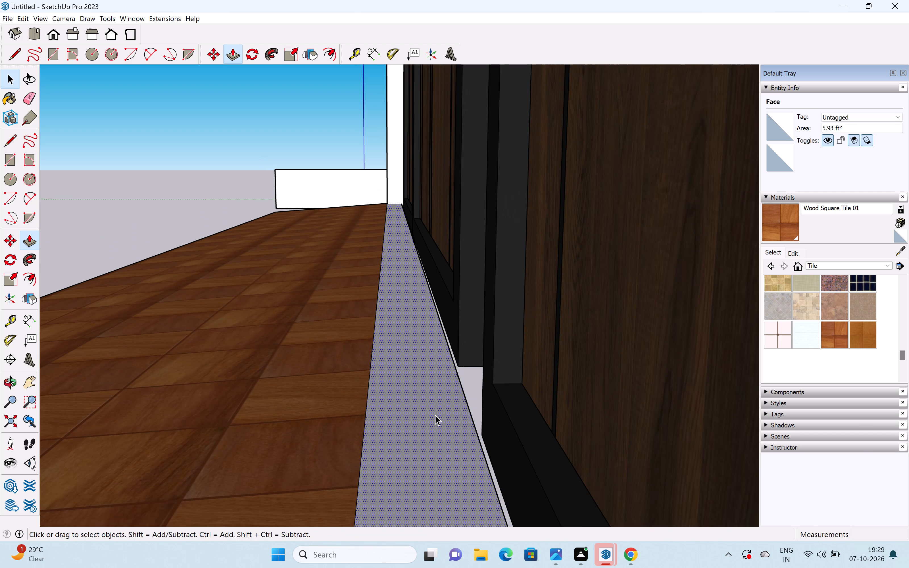
pyautogui.click(428, 418)
pyautogui.click(832, 339)
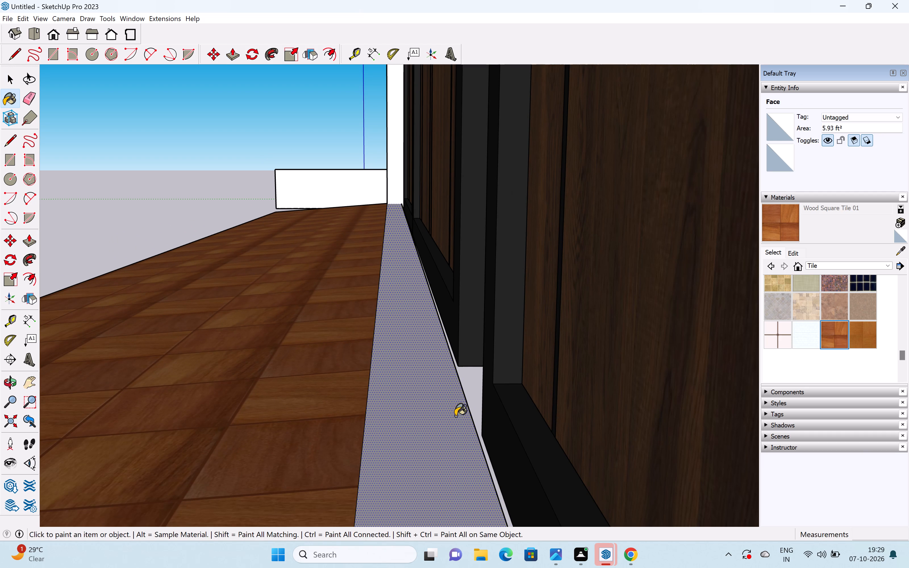
pyautogui.click(426, 421)
pyautogui.scroll(-6, 439, 408)
pyautogui.press('space')
pyautogui.scroll(-19, 436, 403)
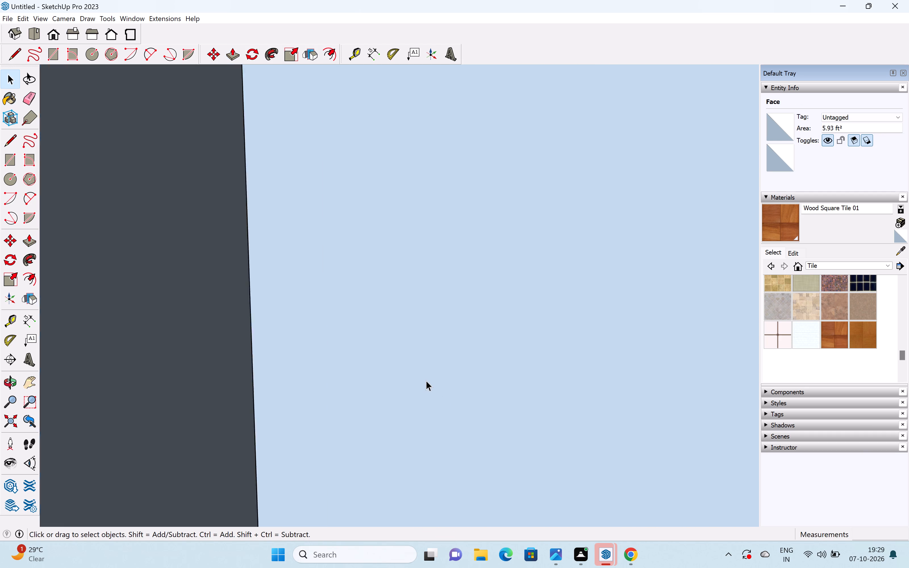
pyautogui.scroll(-20, 426, 381)
pyautogui.scroll(-19, 426, 381)
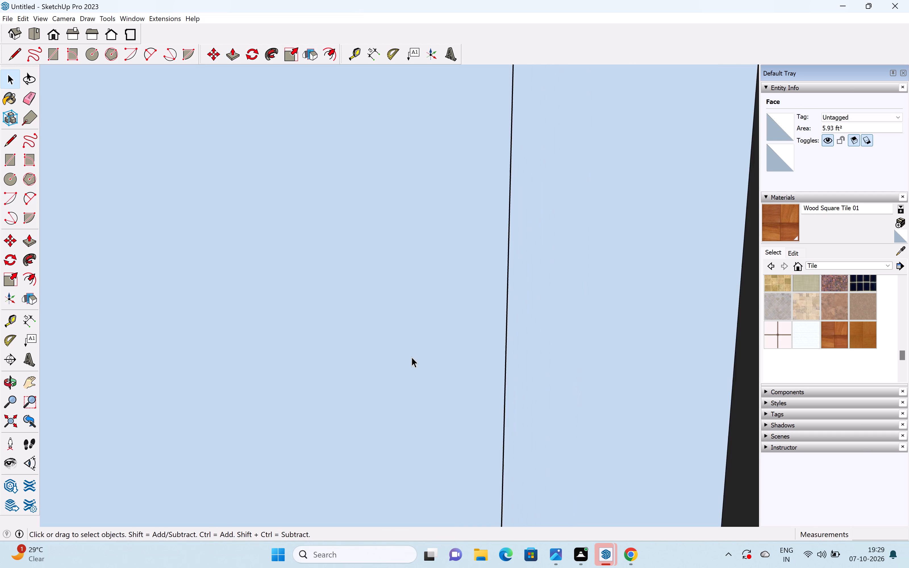
# Paint the ramp's narrow triangular side face beside the far pillar with Wood Square Tile 01.
pyautogui.scroll(-20, 412, 357)
pyautogui.scroll(-19, 412, 357)
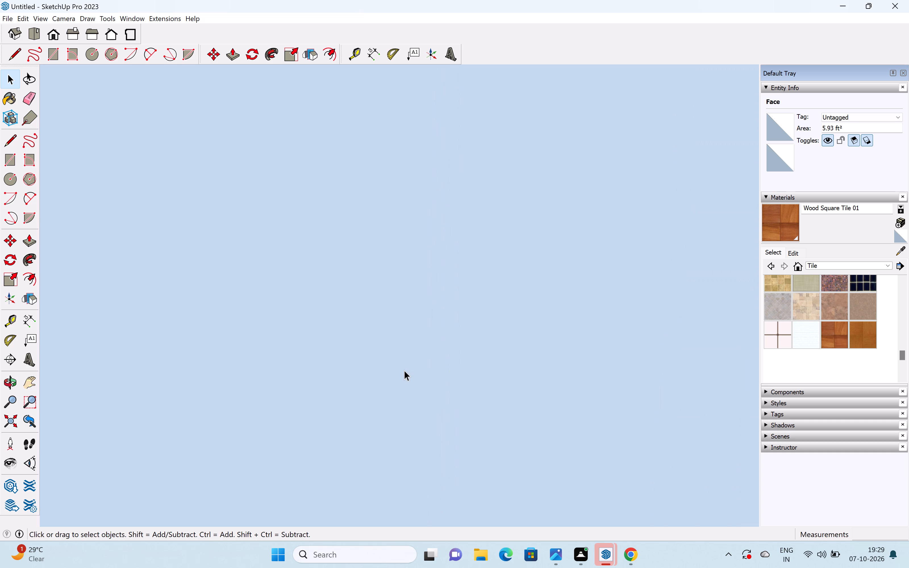
pyautogui.scroll(-3, 404, 370)
pyautogui.scroll(1, 404, 370)
pyautogui.scroll(-20, 404, 370)
pyautogui.scroll(-19, 404, 370)
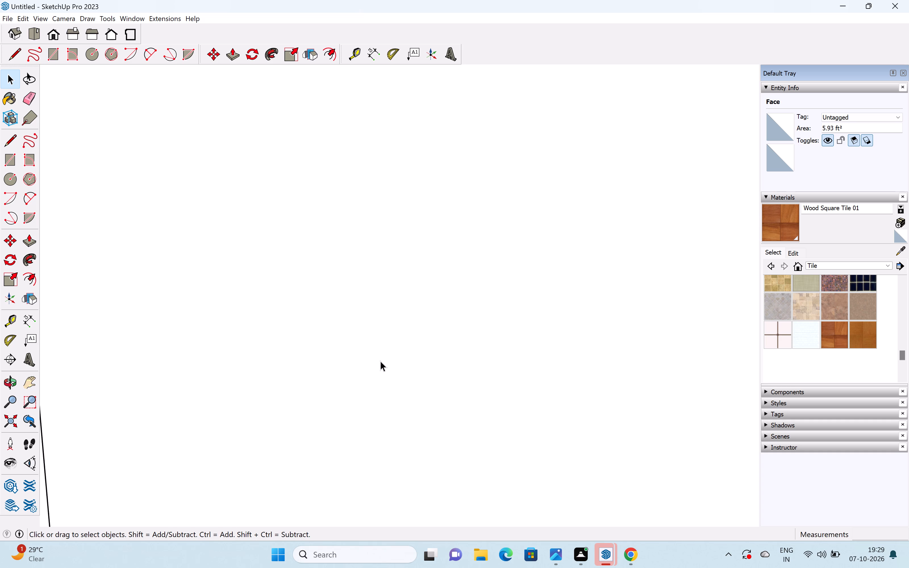
pyautogui.scroll(-9, 380, 361)
pyautogui.scroll(1, 366, 331)
pyautogui.scroll(-8, 366, 332)
pyautogui.scroll(-15, 366, 334)
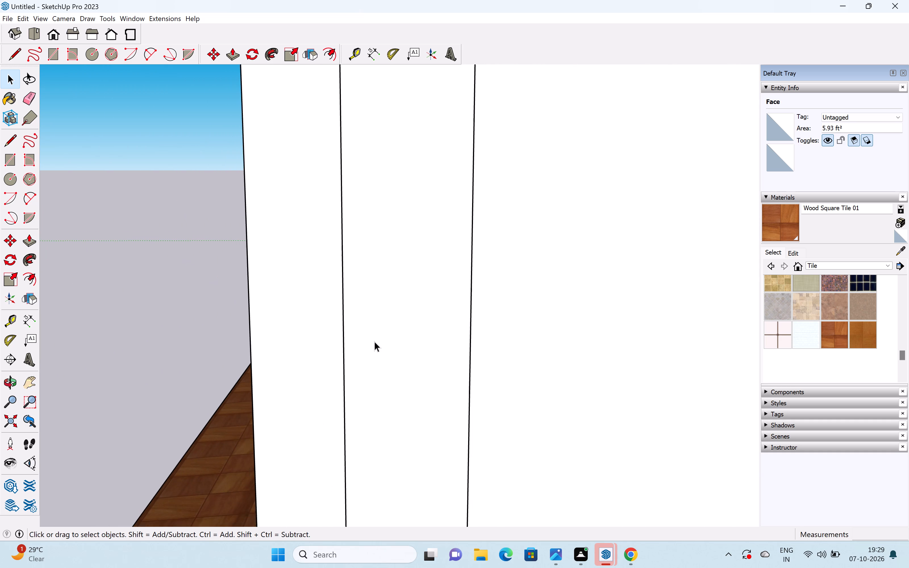
pyautogui.scroll(-19, 374, 341)
pyautogui.moveTo(289, 384); pyautogui.dragTo(512, 367, button='middle')
pyautogui.click(318, 479)
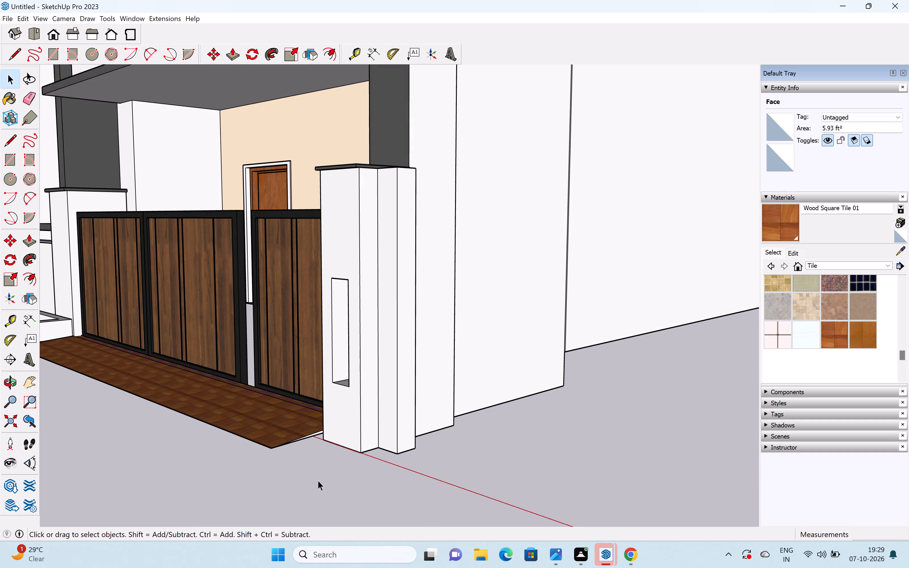
pyautogui.scroll(-5, 331, 455)
pyautogui.keyDown('shift'); pyautogui.moveTo(324, 442); pyautogui.dragTo(452, 384, button='middle'); pyautogui.keyUp('shift')
pyautogui.scroll(7, 402, 418)
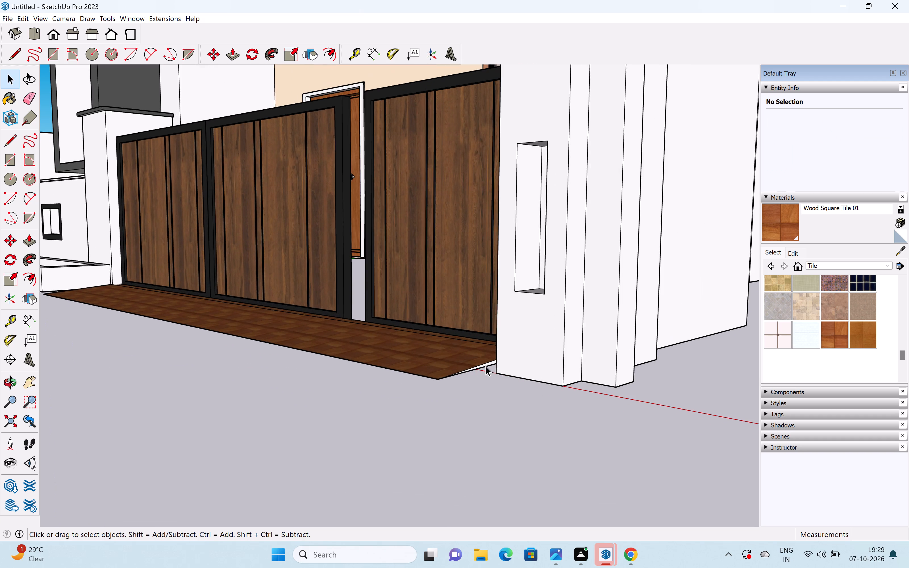
pyautogui.scroll(10, 500, 354)
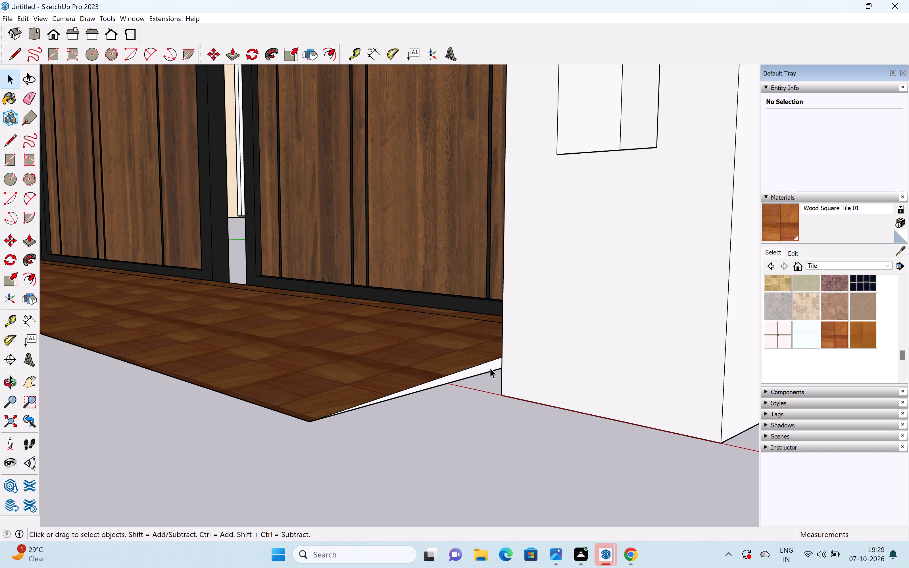
pyautogui.click(490, 368)
pyautogui.click(835, 343)
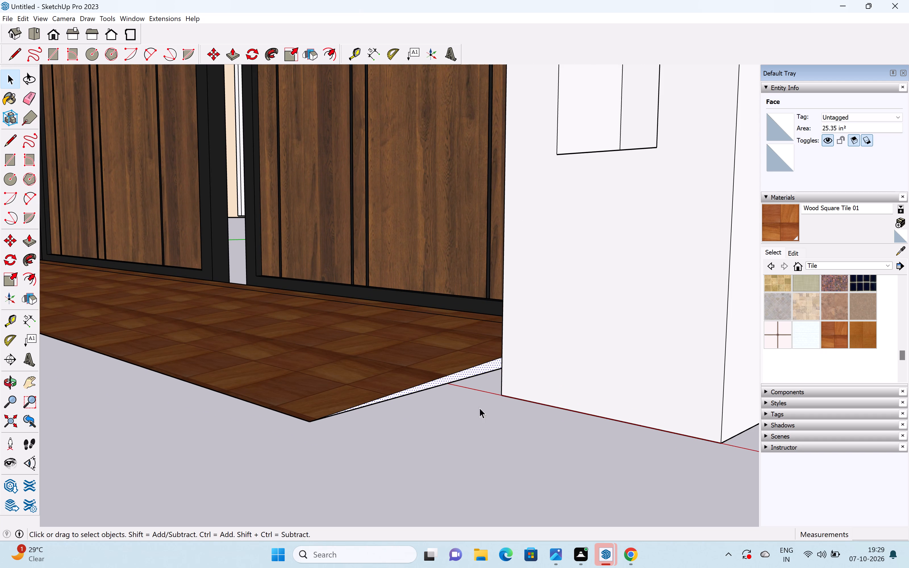
pyautogui.click(838, 331)
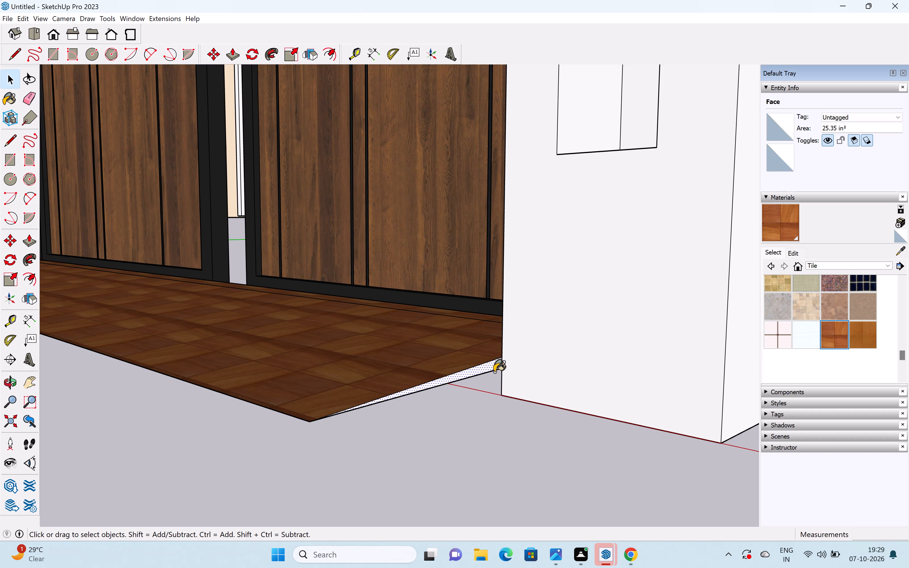
pyautogui.click(490, 368)
# Examine the tiled ramp, gates and planter from the planter side, from above and with the whole front in view.
pyautogui.scroll(-13, 507, 383)
pyautogui.scroll(1, 487, 396)
pyautogui.scroll(-3, 487, 396)
pyautogui.moveTo(260, 414); pyautogui.dragTo(836, 391, button='middle')
pyautogui.scroll(-3, 288, 425)
pyautogui.moveTo(309, 414); pyautogui.dragTo(186, 433, button='middle')
pyautogui.moveTo(346, 396); pyautogui.dragTo(318, 393, button='middle')
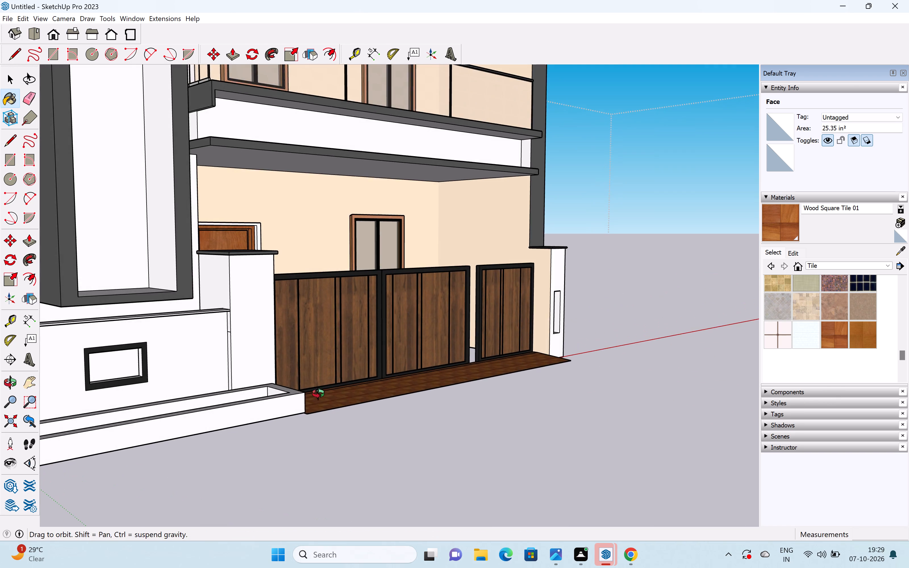
pyautogui.moveTo(318, 393); pyautogui.dragTo(202, 420, button='middle')
pyautogui.press('space')
pyautogui.click(344, 442)
pyautogui.moveTo(372, 405); pyautogui.dragTo(328, 536, button='middle')
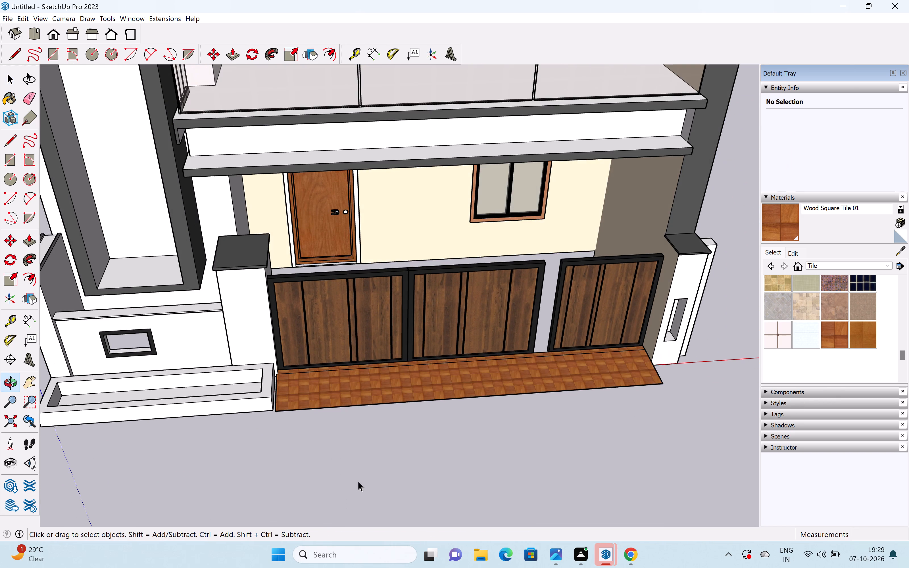
pyautogui.scroll(1, 364, 469)
pyautogui.press('space')
pyautogui.scroll(-5, 366, 439)
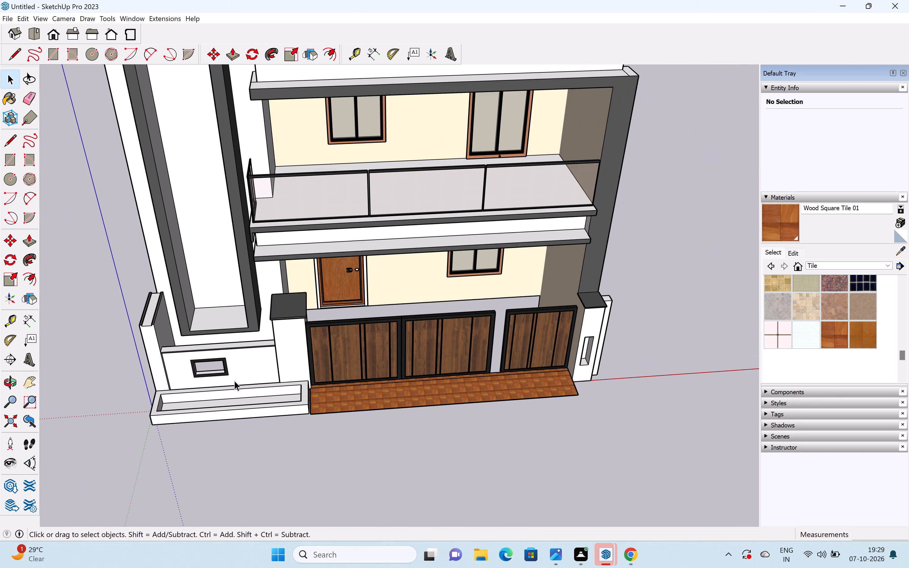
pyautogui.keyDown('shift'); pyautogui.moveTo(251, 383); pyautogui.dragTo(372, 369, button='middle'); pyautogui.keyUp('shift')
pyautogui.keyDown('shift'); pyautogui.scroll(-1, 372, 369); pyautogui.keyUp('shift')
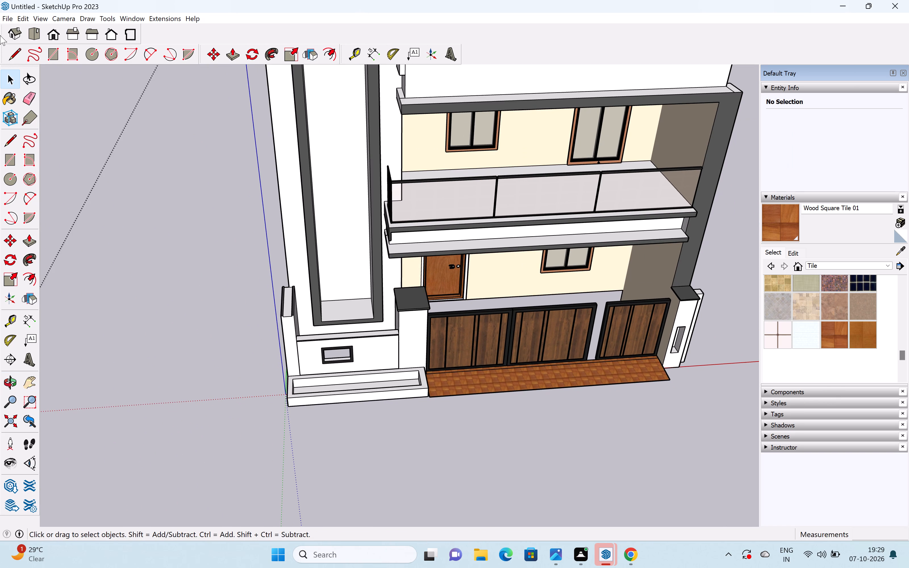
# Import the plants SketchUp model from the Downloads folder.
pyautogui.click(8, 15)
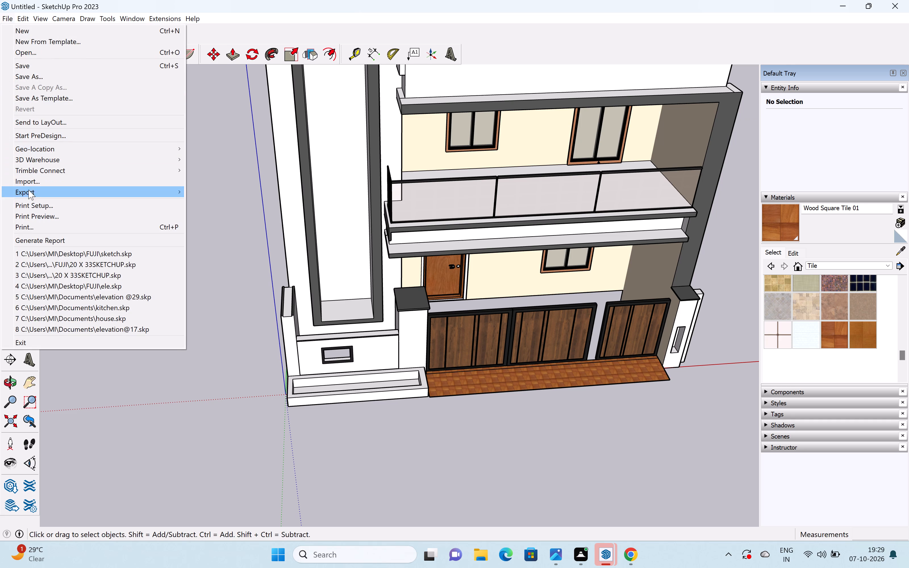
pyautogui.moveTo(38, 179); pyautogui.dragTo(43, 180)
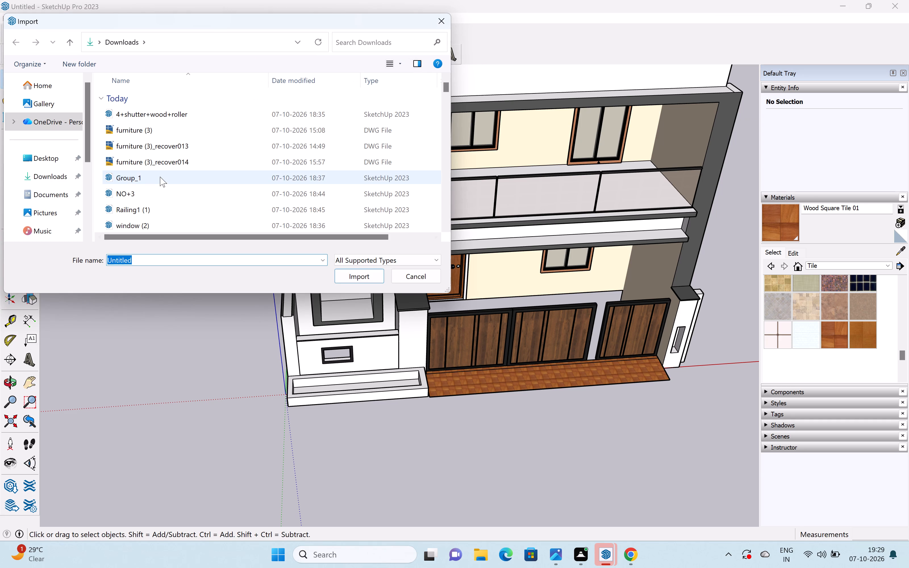
pyautogui.scroll(-7, 160, 177)
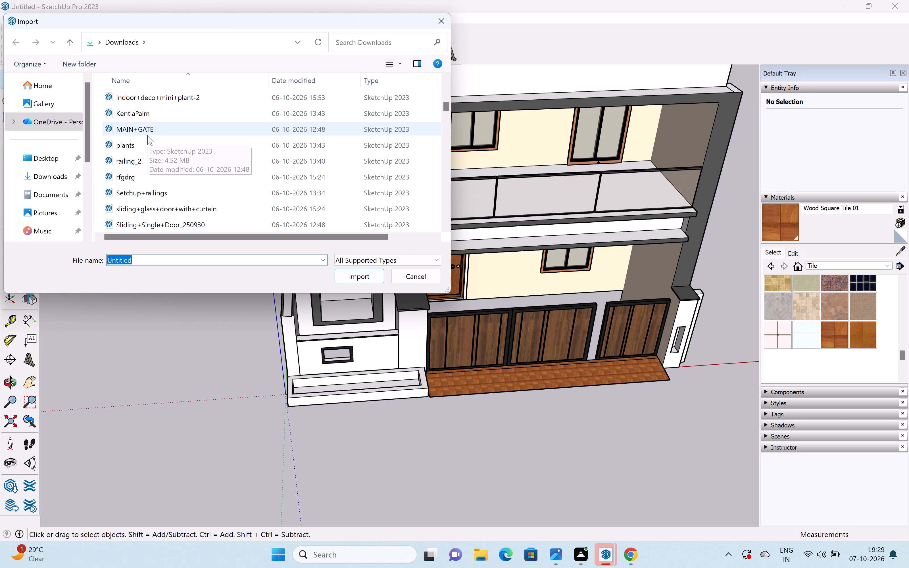
pyautogui.scroll(-2, 125, 167)
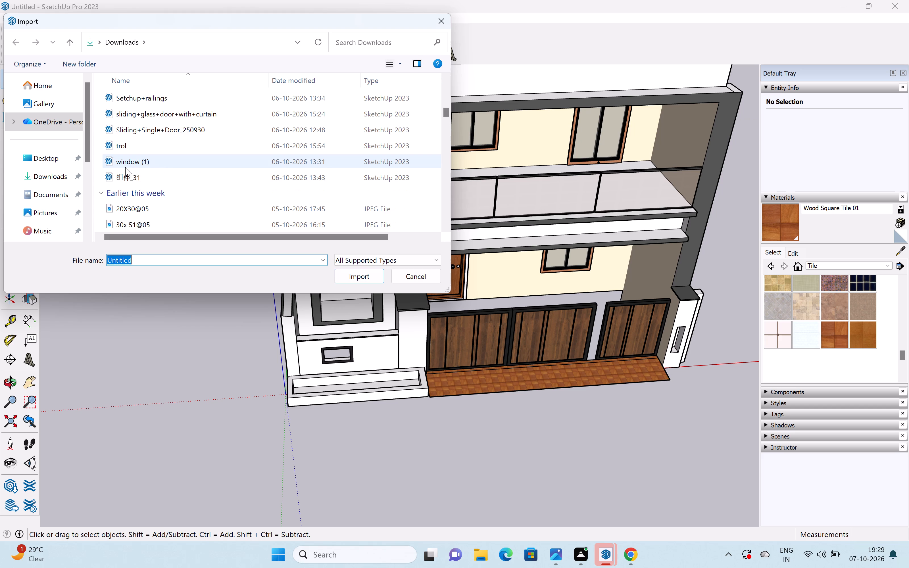
pyautogui.scroll(3, 143, 141)
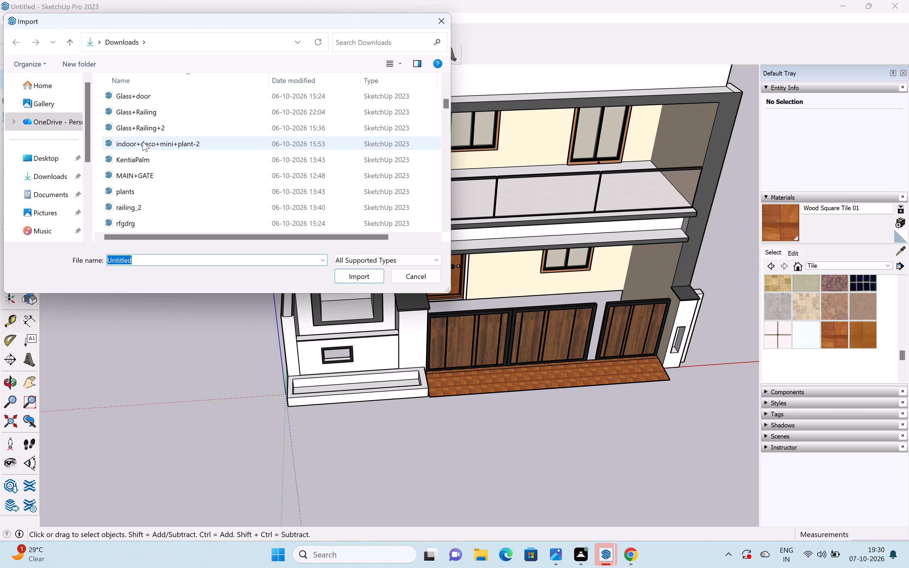
pyautogui.scroll(2, 143, 141)
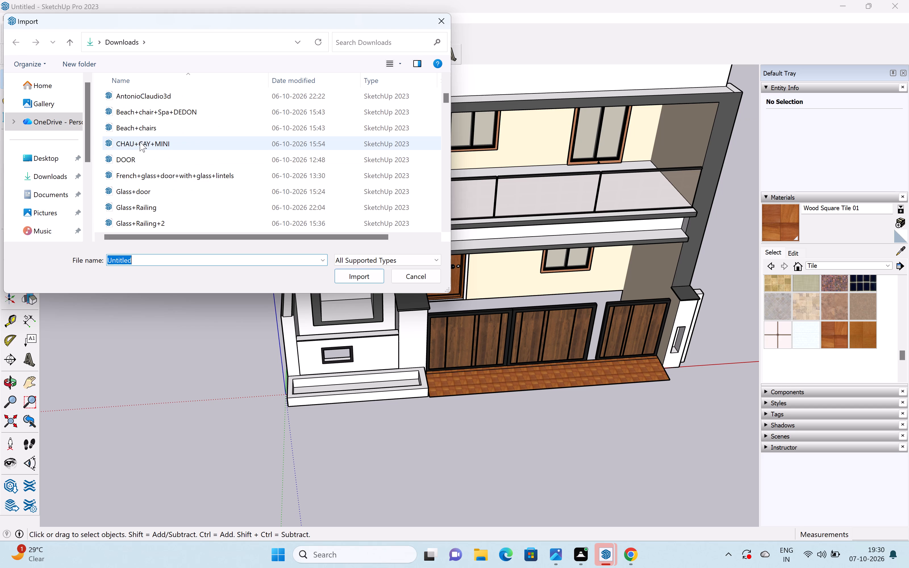
pyautogui.scroll(2, 140, 142)
pyautogui.scroll(-4, 139, 142)
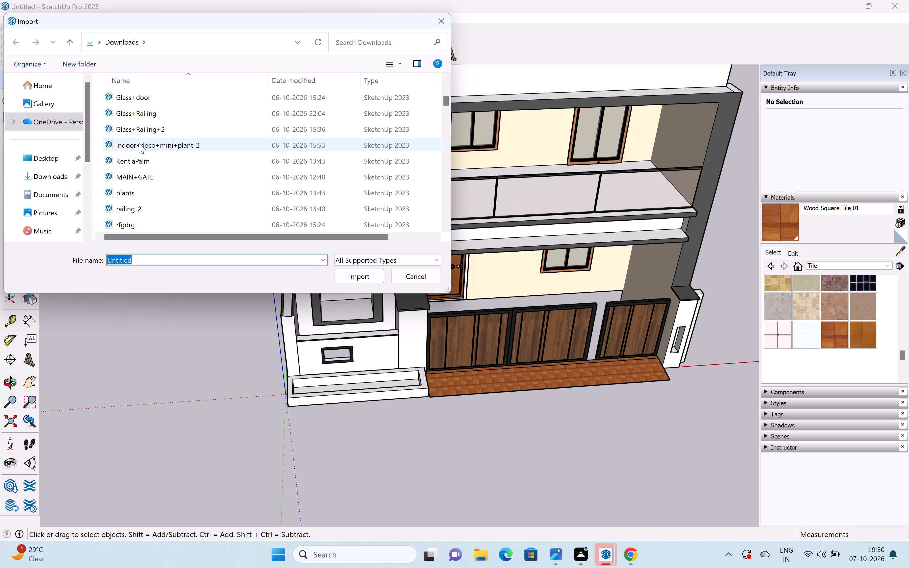
pyautogui.click(126, 192)
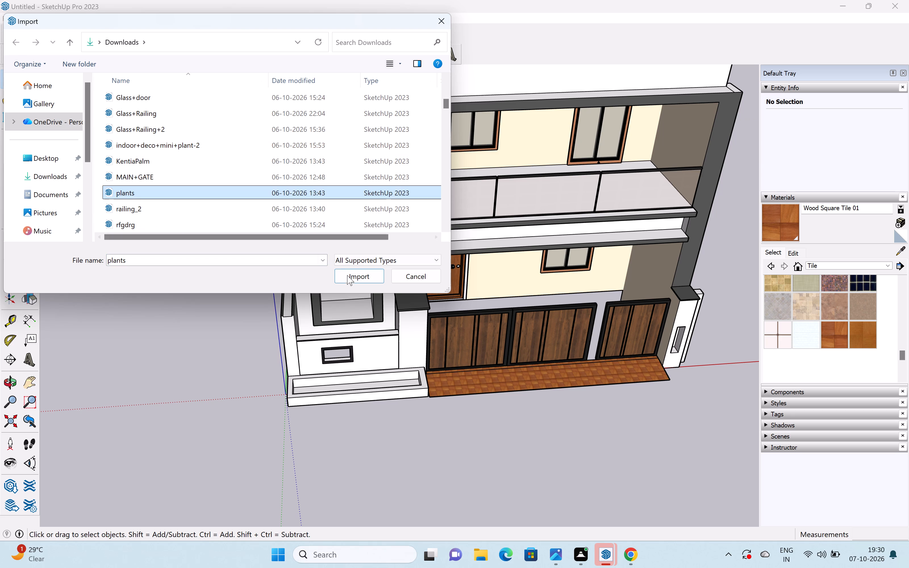
pyautogui.click(347, 277)
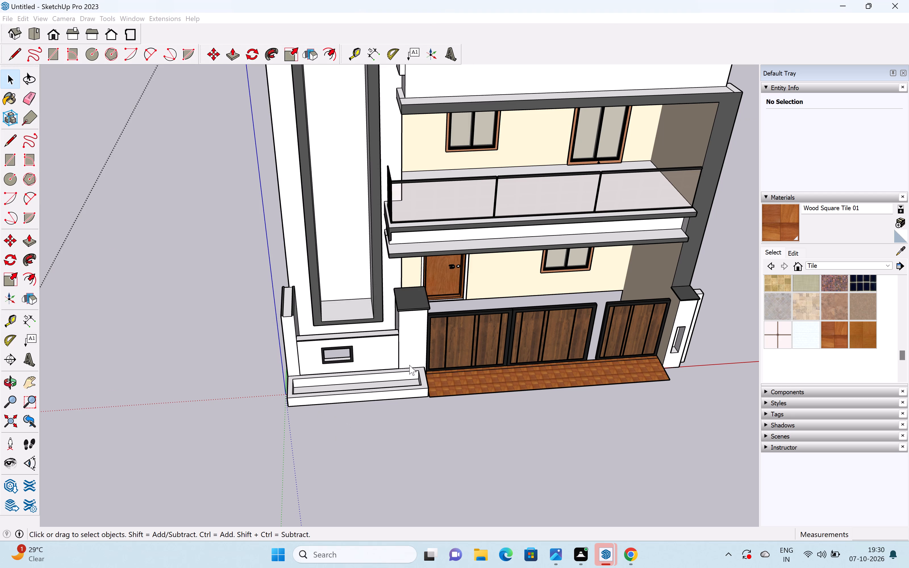
pyautogui.scroll(-2, 399, 368)
pyautogui.scroll(-6, 295, 289)
pyautogui.scroll(-2, 353, 402)
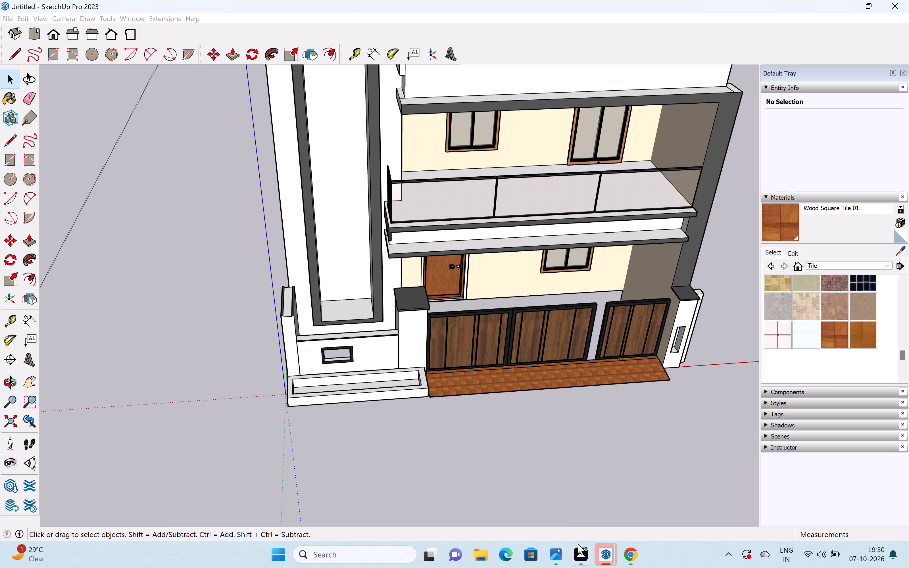
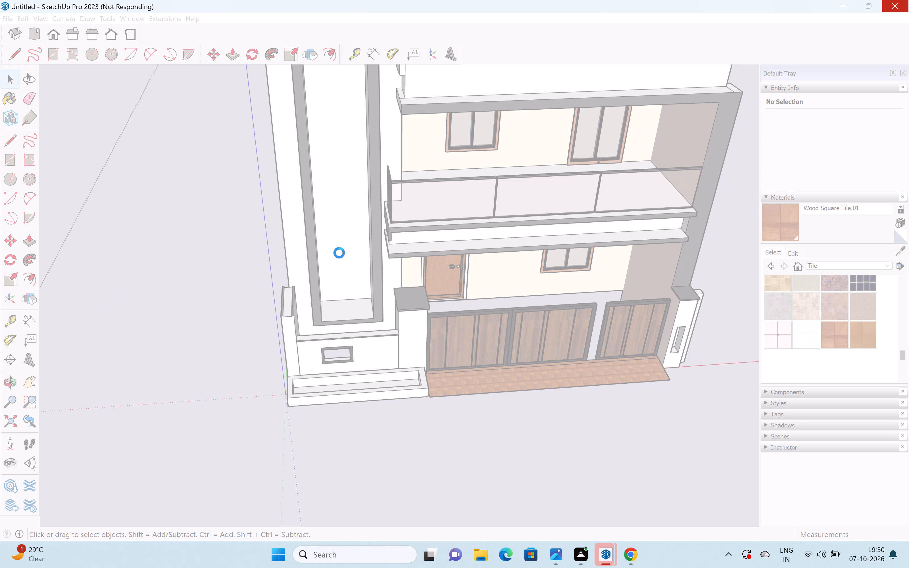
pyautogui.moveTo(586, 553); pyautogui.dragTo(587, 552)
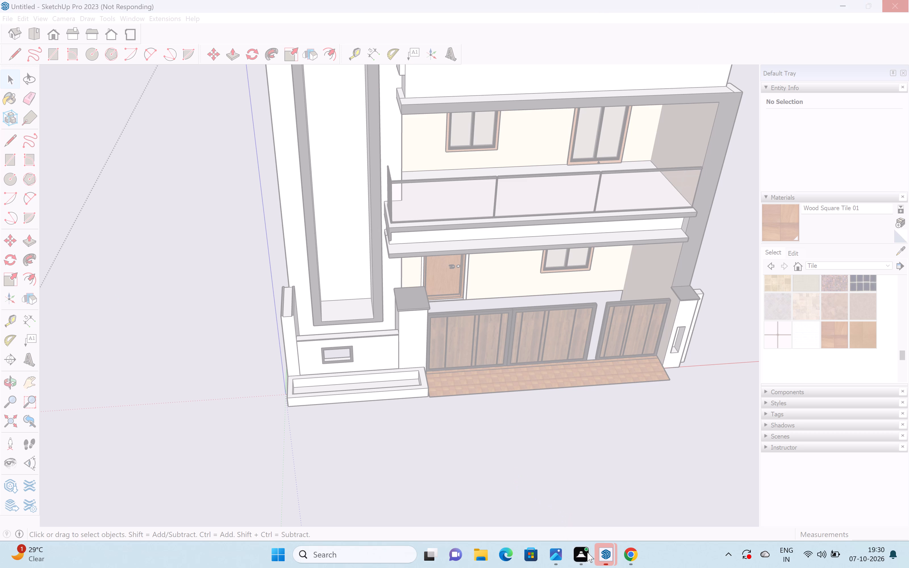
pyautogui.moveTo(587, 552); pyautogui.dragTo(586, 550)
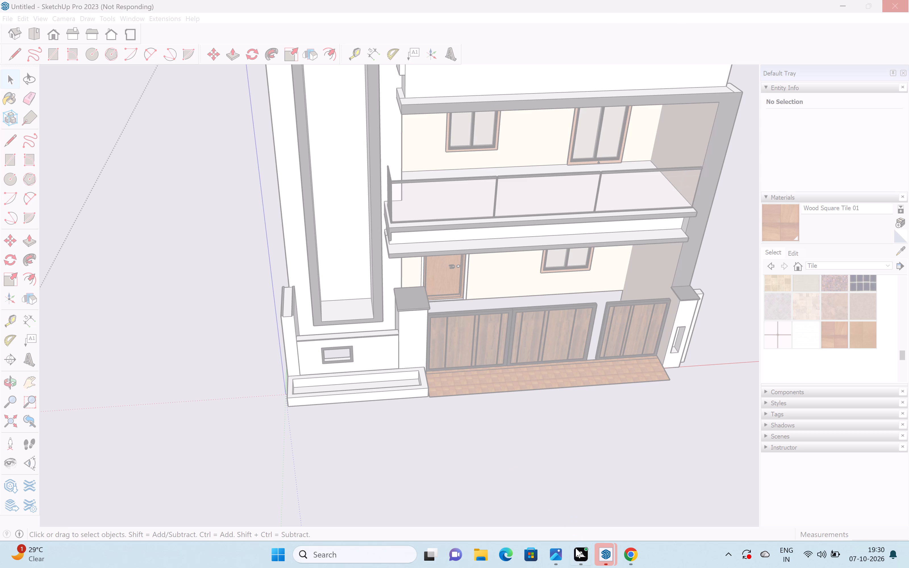
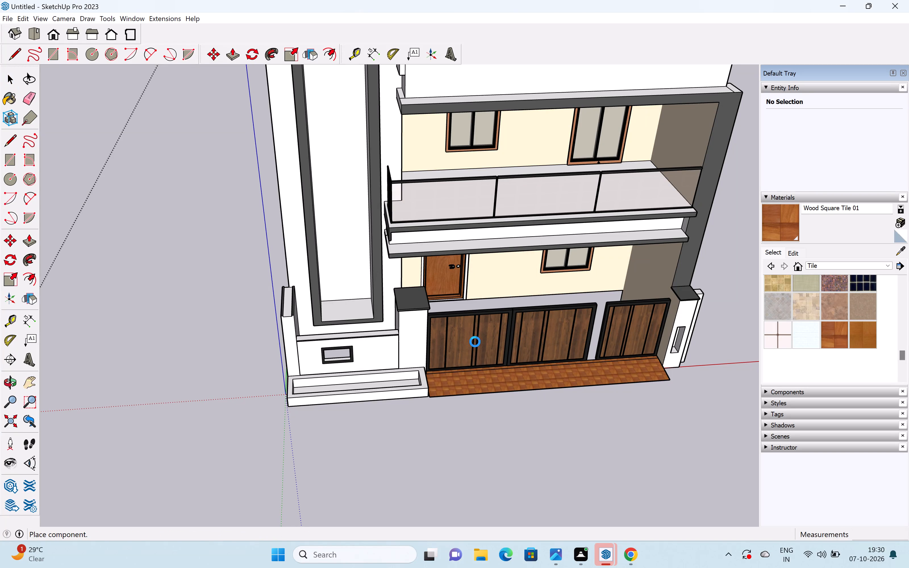
# Place the imported plants component on the open ground beside the house, along the red axis.
pyautogui.scroll(-4, 420, 426)
pyautogui.scroll(-7, 429, 400)
pyautogui.scroll(-7, 415, 379)
pyautogui.scroll(-16, 404, 352)
pyautogui.scroll(-16, 411, 334)
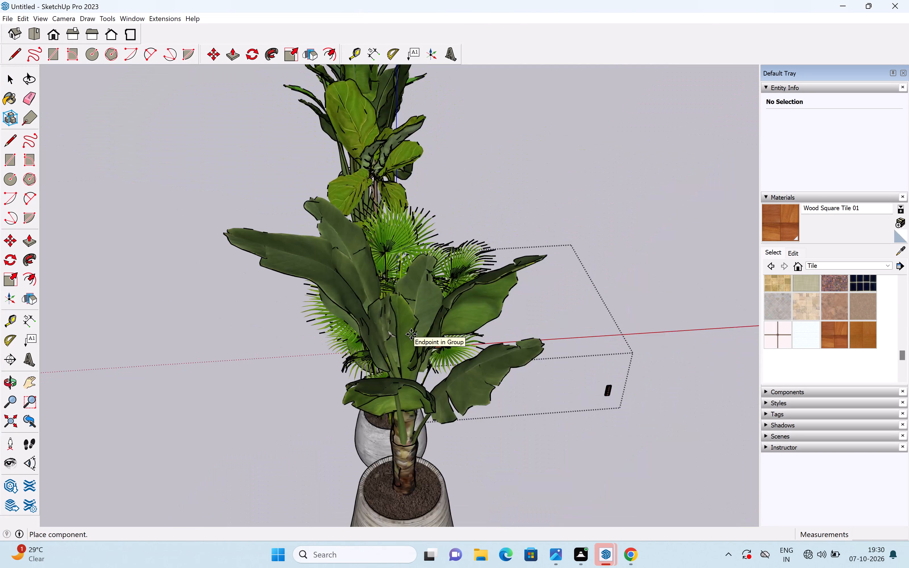
pyautogui.scroll(-12, 411, 334)
pyautogui.moveTo(408, 327); pyautogui.dragTo(368, 277, button='middle')
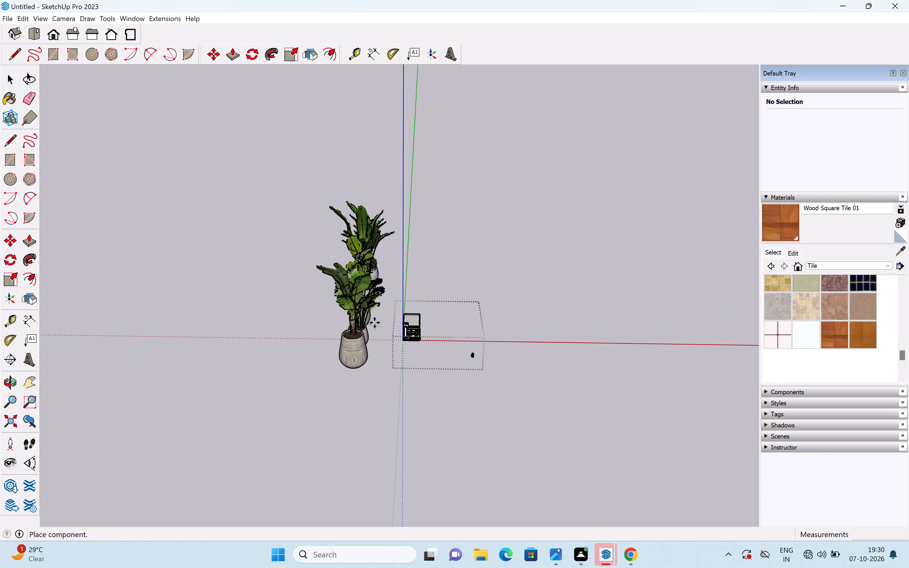
pyautogui.click(506, 302)
# Scale the oversized plants component down in height and then along its green-axis depth.
pyautogui.scroll(8, 495, 337)
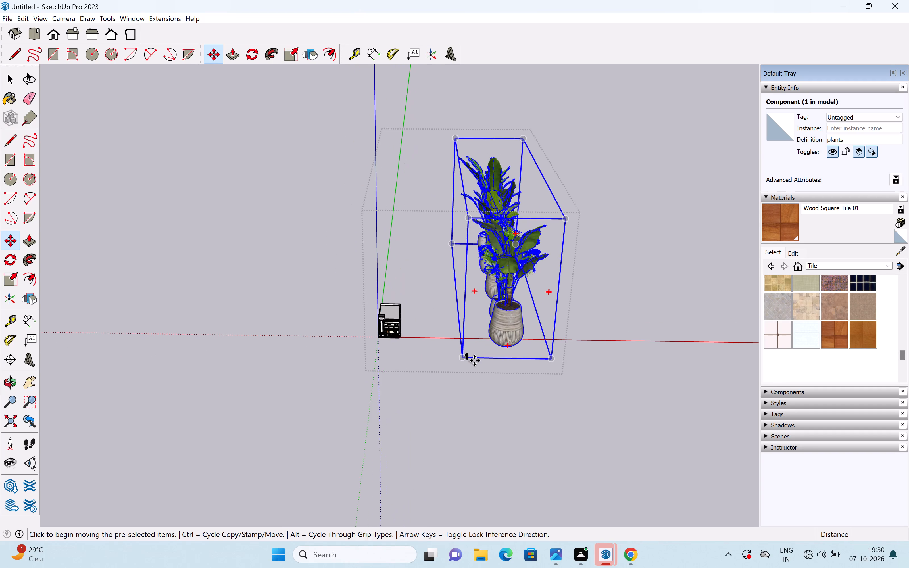
pyautogui.scroll(16, 474, 360)
pyautogui.press('space')
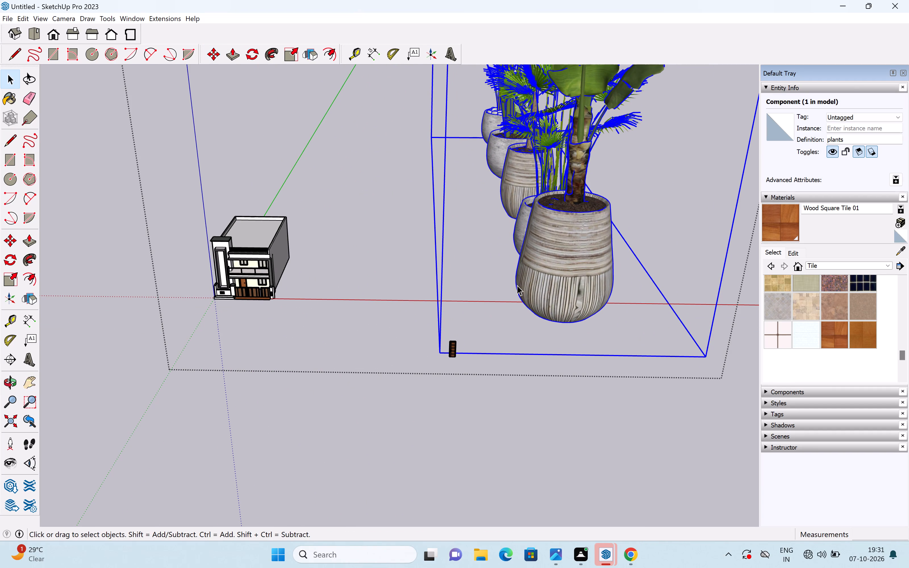
pyautogui.press('s')
pyautogui.scroll(-19, 568, 173)
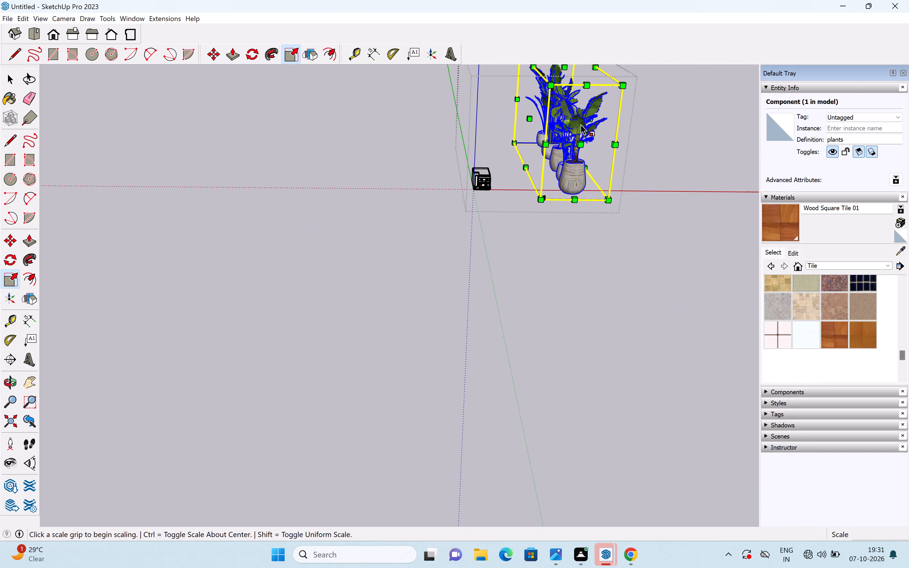
pyautogui.moveTo(574, 124); pyautogui.dragTo(546, 193, button='middle')
pyautogui.moveTo(539, 128); pyautogui.dragTo(539, 159)
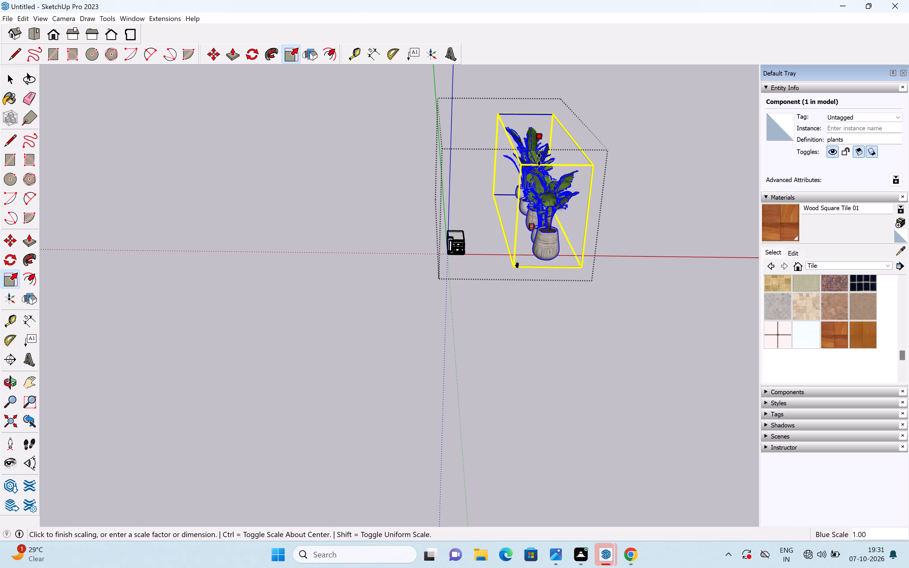
pyautogui.moveTo(539, 159); pyautogui.dragTo(550, 216)
pyautogui.scroll(7, 546, 274)
pyautogui.moveTo(549, 257); pyautogui.dragTo(535, 185)
# Scale the plants component uniformly to about 0.50, then shrink it along the red axis to about 0.35.
pyautogui.scroll(17, 478, 188)
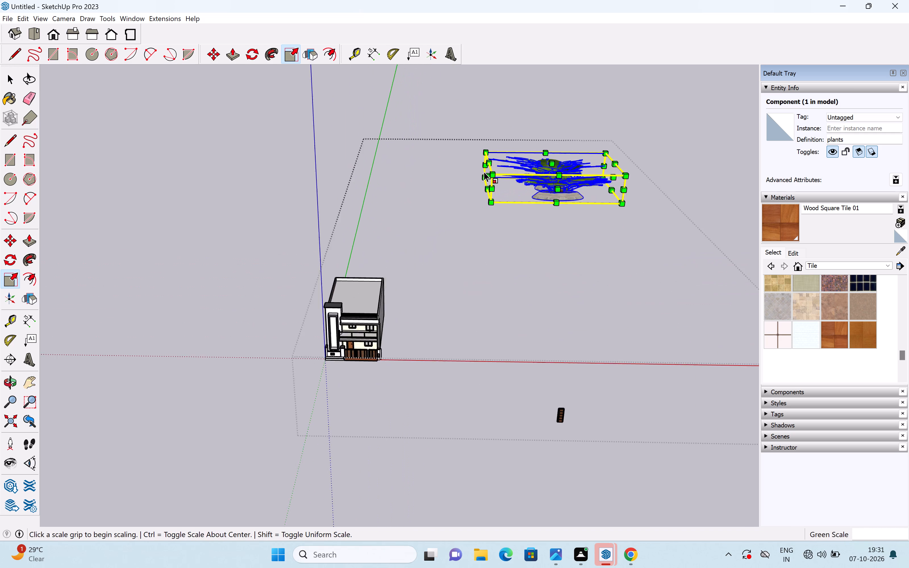
pyautogui.scroll(2, 484, 172)
pyautogui.moveTo(484, 172); pyautogui.dragTo(558, 179)
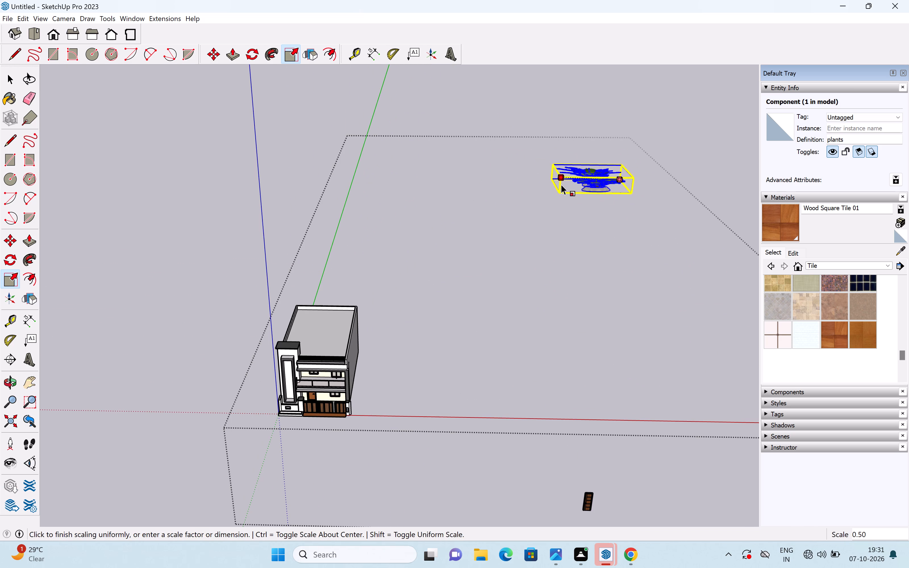
pyautogui.scroll(9, 561, 184)
pyautogui.moveTo(555, 176); pyautogui.dragTo(638, 181)
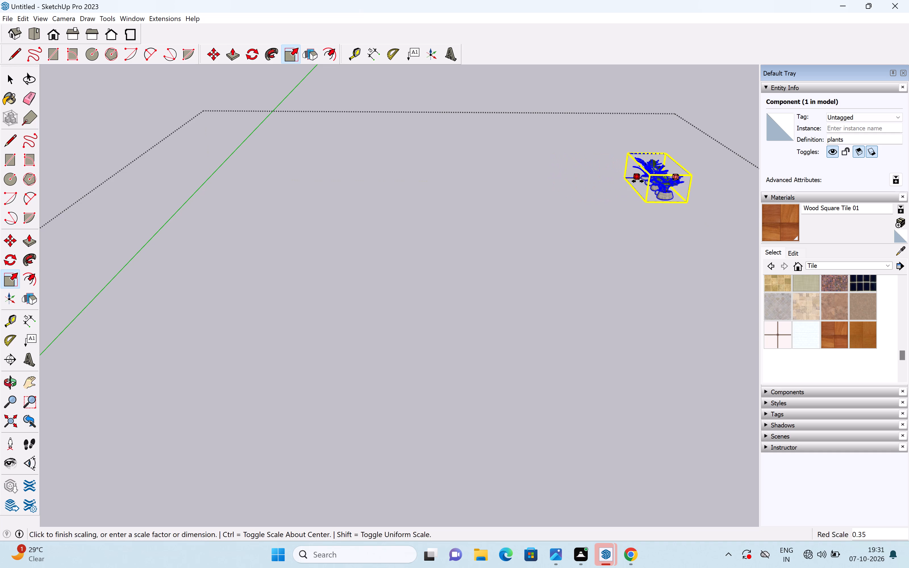
pyautogui.moveTo(638, 181); pyautogui.dragTo(640, 181)
pyautogui.scroll(-16, 633, 180)
pyautogui.click(454, 362)
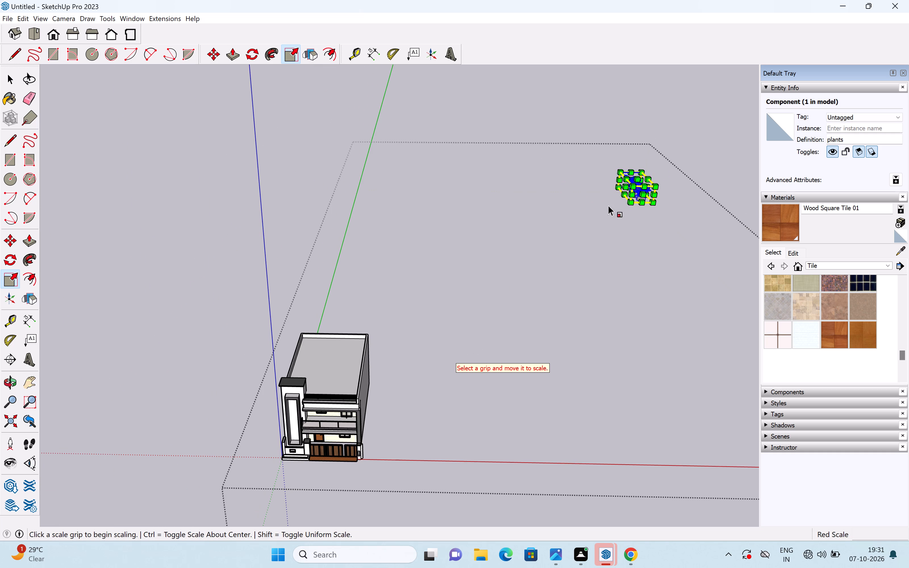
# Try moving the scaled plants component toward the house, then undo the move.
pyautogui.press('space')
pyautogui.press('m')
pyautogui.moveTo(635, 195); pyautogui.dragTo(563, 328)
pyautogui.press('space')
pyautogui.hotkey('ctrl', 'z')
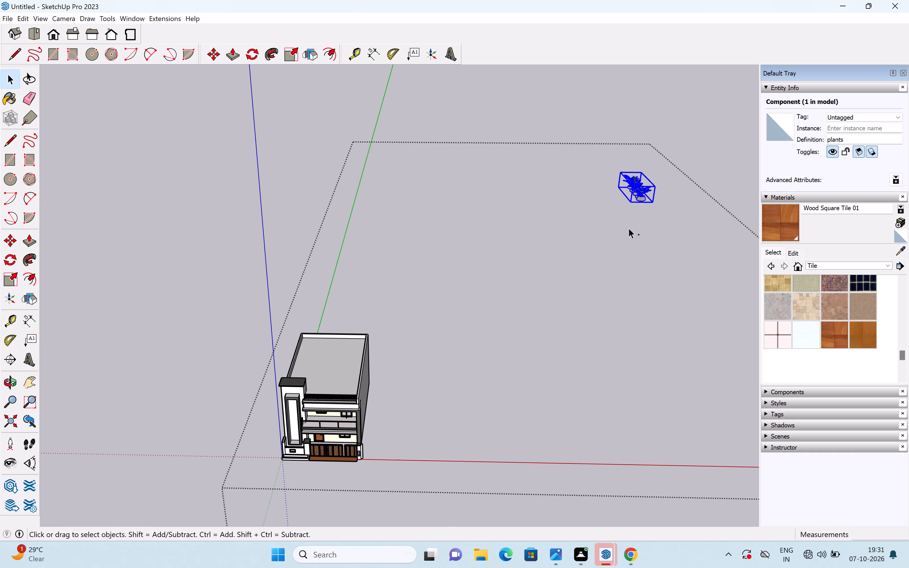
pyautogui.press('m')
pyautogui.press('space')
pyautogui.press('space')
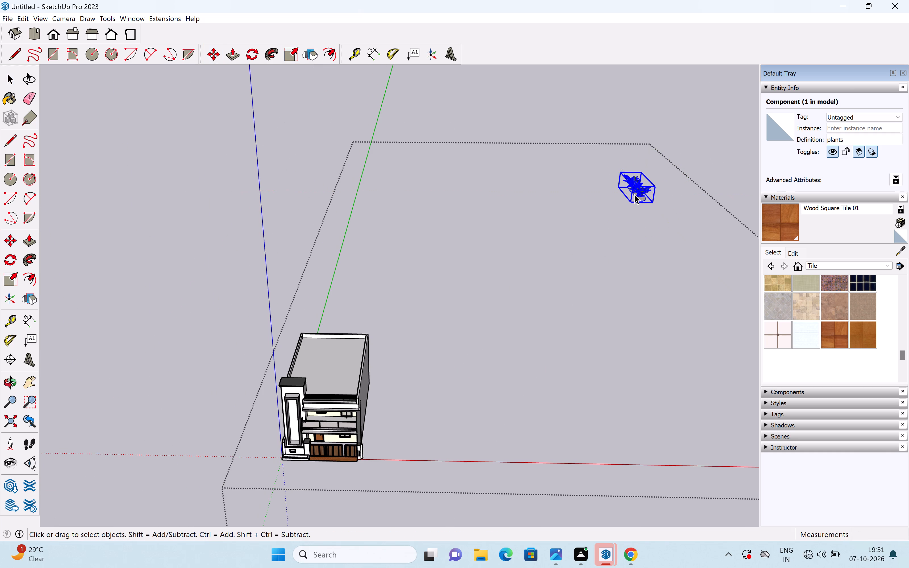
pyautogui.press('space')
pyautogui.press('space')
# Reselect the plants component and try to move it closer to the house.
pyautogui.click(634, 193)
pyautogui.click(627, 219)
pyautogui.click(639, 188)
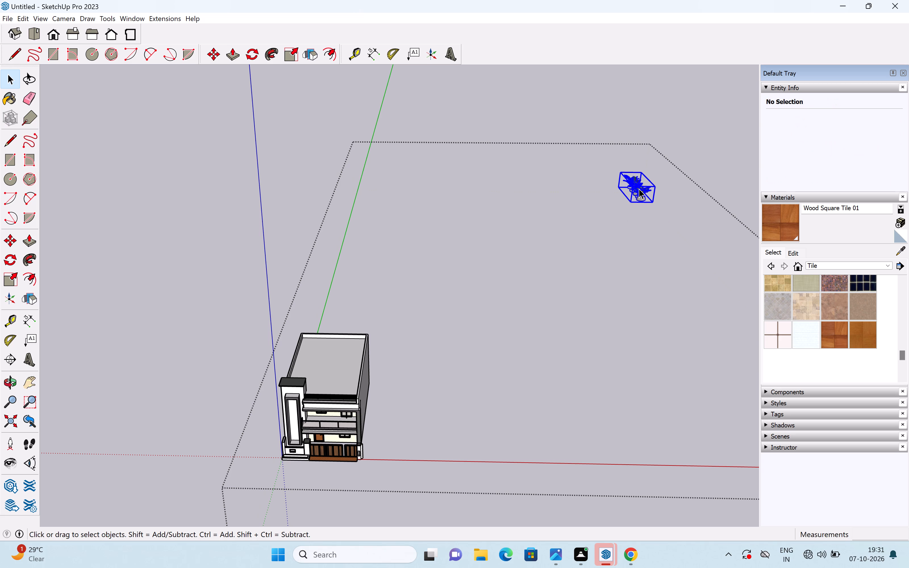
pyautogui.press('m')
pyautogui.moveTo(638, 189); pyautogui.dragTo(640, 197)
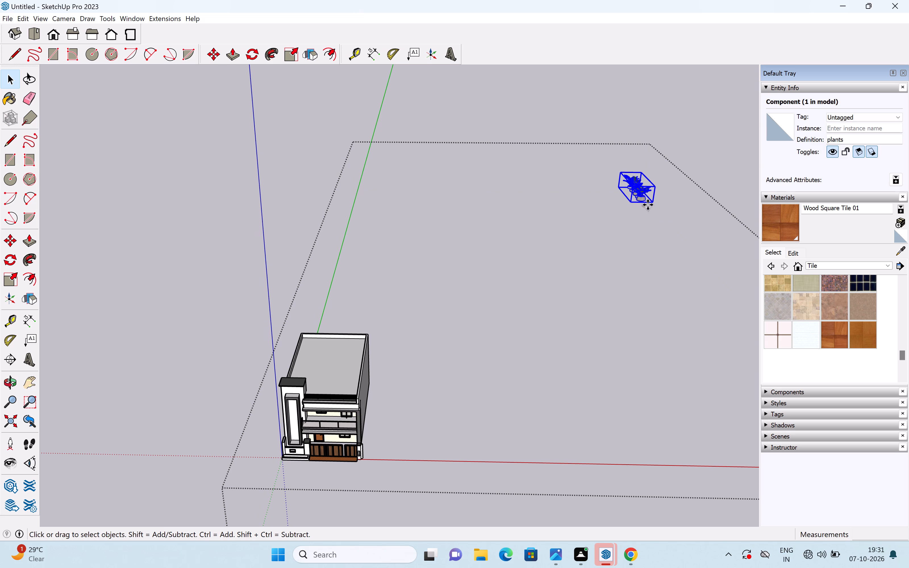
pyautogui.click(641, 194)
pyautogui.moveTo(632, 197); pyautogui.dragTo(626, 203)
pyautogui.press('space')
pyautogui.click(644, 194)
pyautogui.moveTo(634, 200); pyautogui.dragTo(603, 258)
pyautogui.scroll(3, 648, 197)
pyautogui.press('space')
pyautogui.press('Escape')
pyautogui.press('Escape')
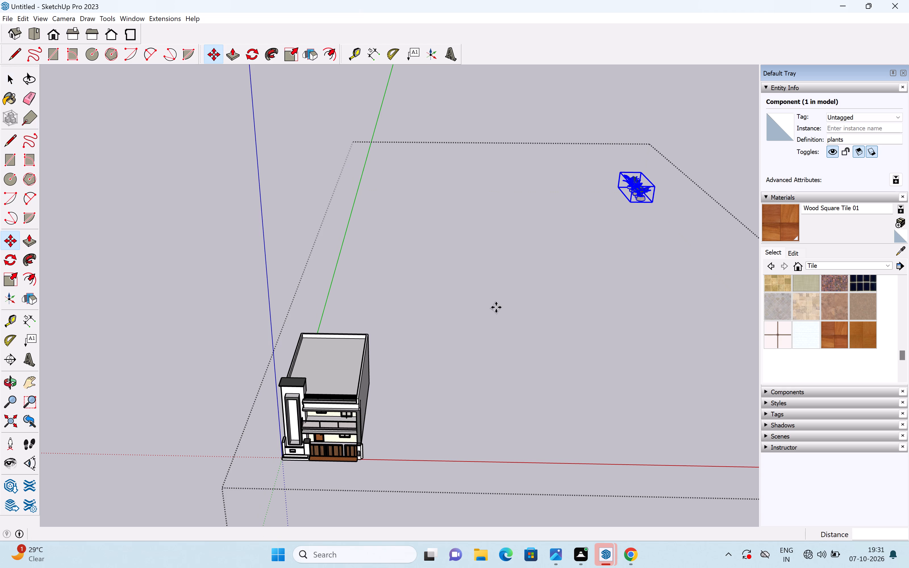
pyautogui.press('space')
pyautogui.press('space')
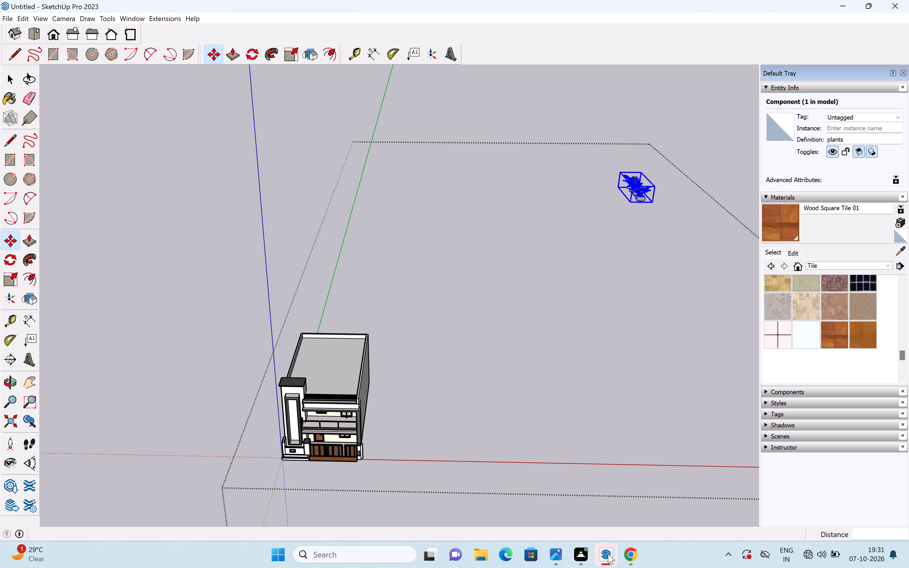
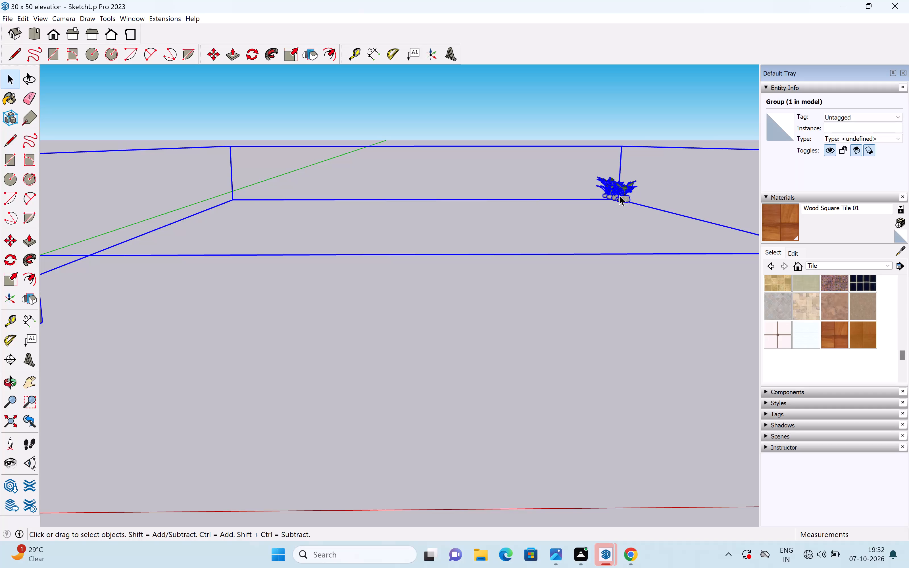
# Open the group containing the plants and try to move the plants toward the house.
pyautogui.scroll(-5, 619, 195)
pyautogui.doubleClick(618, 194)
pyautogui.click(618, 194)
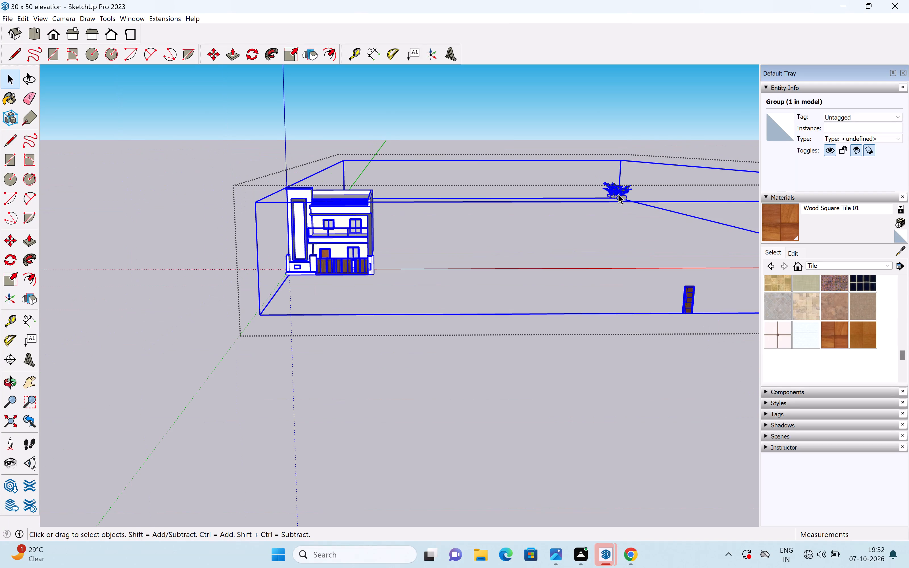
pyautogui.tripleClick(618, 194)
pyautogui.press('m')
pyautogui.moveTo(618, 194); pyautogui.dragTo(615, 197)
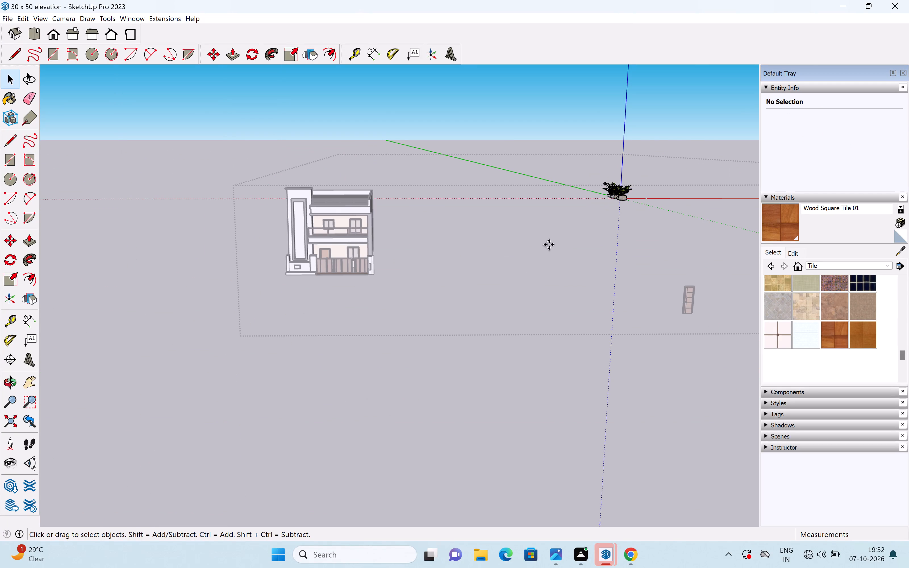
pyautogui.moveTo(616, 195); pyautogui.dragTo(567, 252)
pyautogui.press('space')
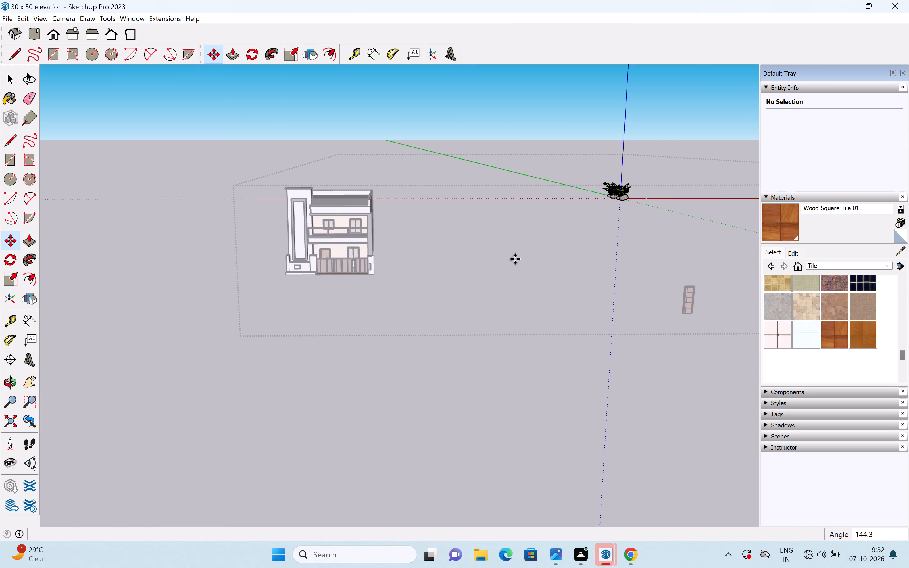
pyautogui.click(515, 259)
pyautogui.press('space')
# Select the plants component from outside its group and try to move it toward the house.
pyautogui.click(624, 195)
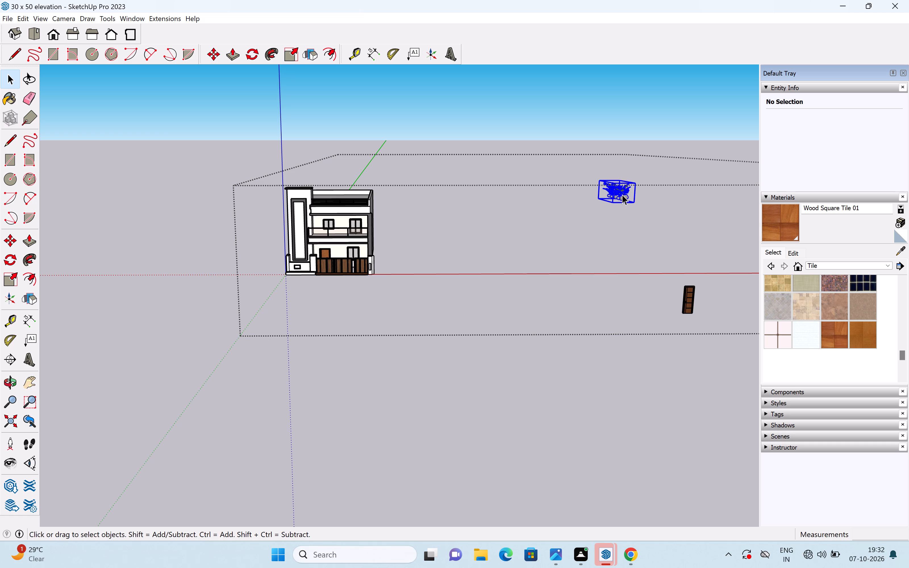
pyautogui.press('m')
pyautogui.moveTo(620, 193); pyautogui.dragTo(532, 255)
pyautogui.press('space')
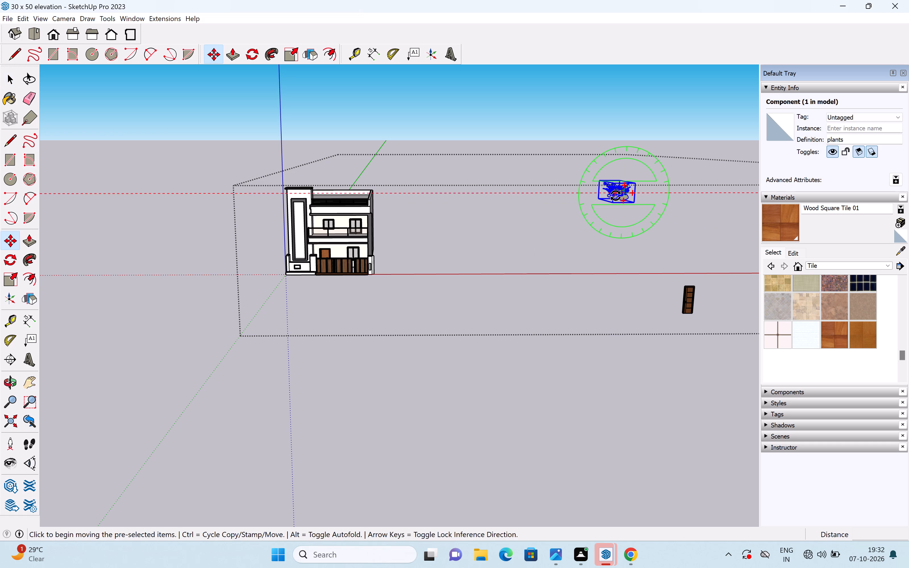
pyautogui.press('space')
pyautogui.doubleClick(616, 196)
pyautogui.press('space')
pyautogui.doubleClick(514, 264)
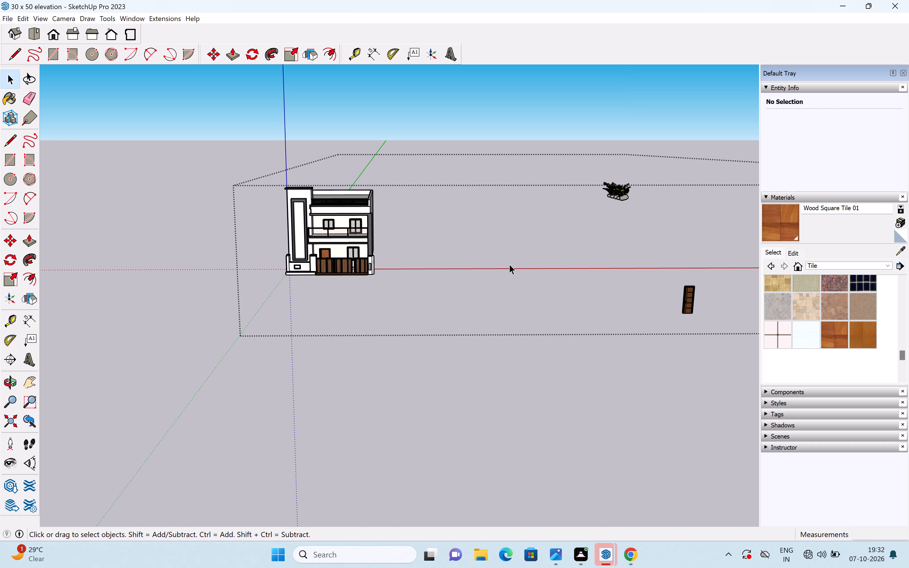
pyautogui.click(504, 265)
# Delete the stray wooden door panel and its frame standing on the ground away from the house.
pyautogui.moveTo(679, 274); pyautogui.dragTo(701, 329)
pyautogui.click(690, 311)
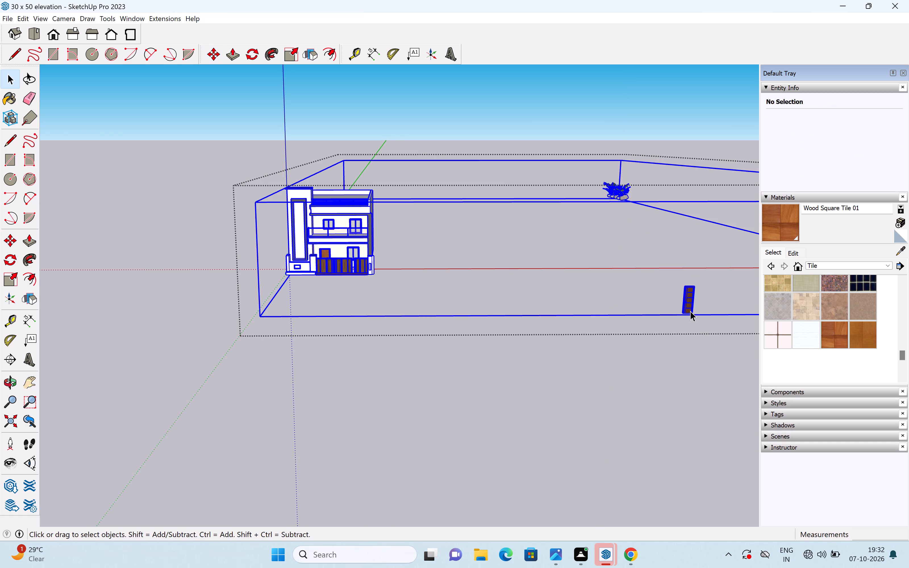
pyautogui.tripleClick(688, 310)
pyautogui.doubleClick(688, 310)
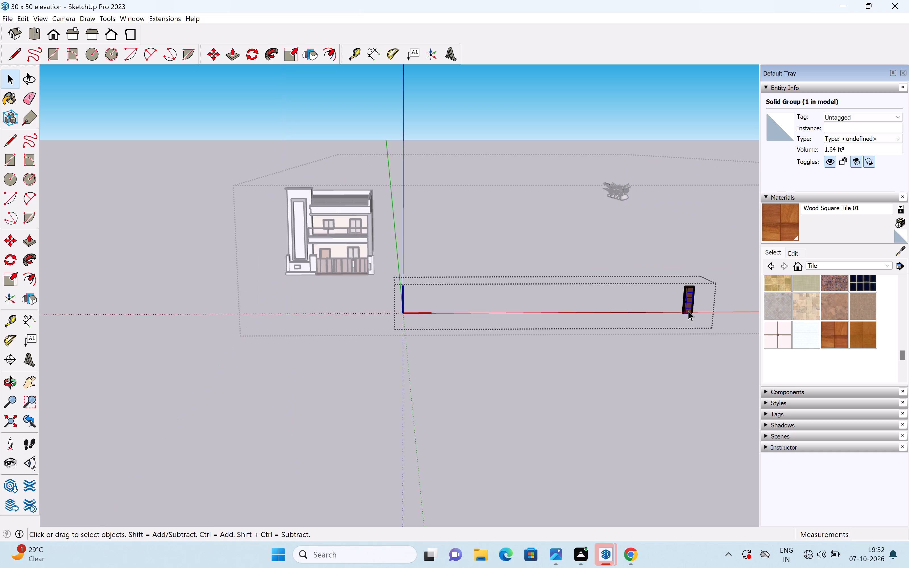
pyautogui.press('=')
pyautogui.press('Delete')
pyautogui.click(685, 309)
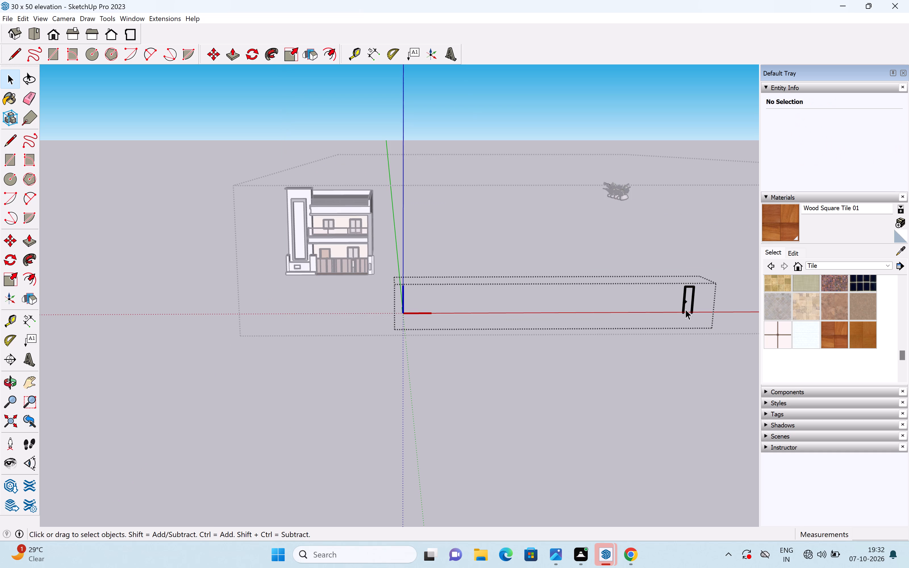
pyautogui.moveTo(674, 277); pyautogui.dragTo(700, 324)
pyautogui.press('Delete')
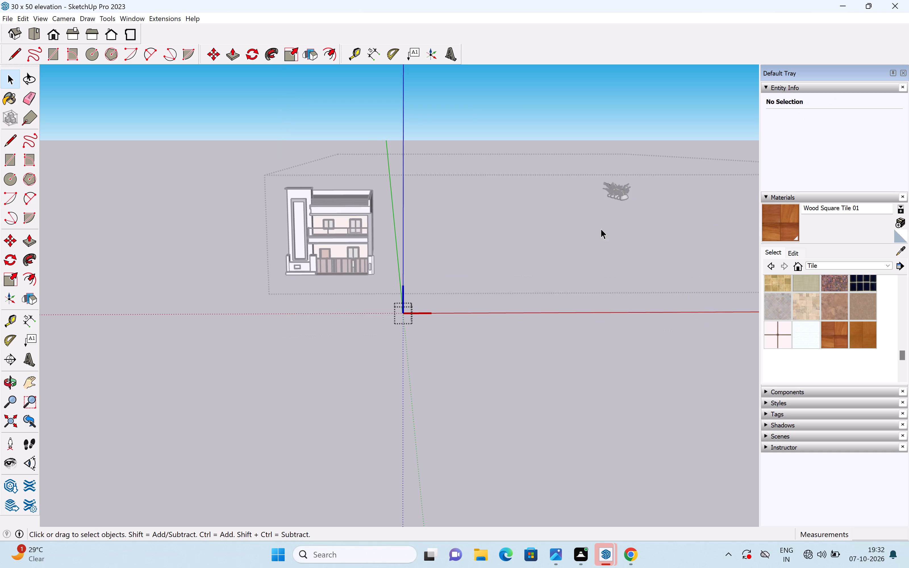
pyautogui.click(570, 244)
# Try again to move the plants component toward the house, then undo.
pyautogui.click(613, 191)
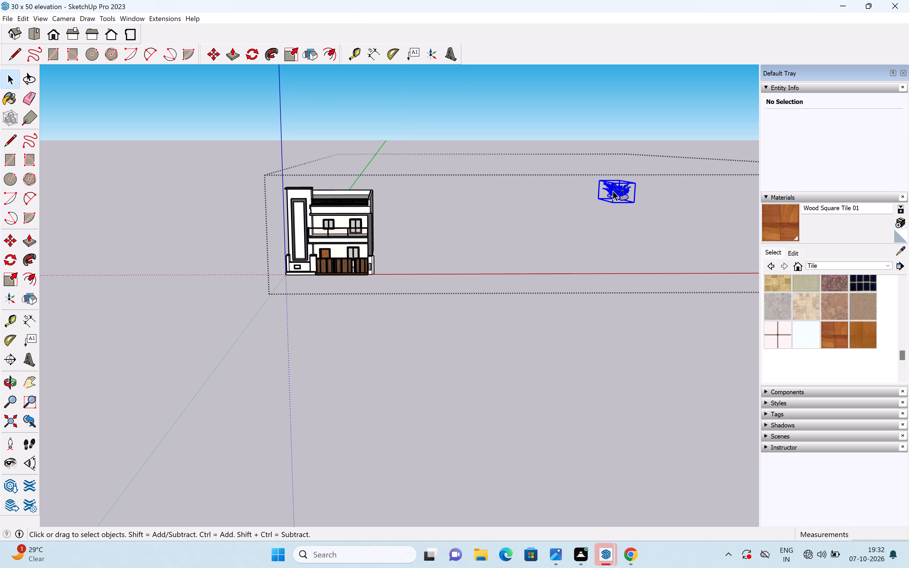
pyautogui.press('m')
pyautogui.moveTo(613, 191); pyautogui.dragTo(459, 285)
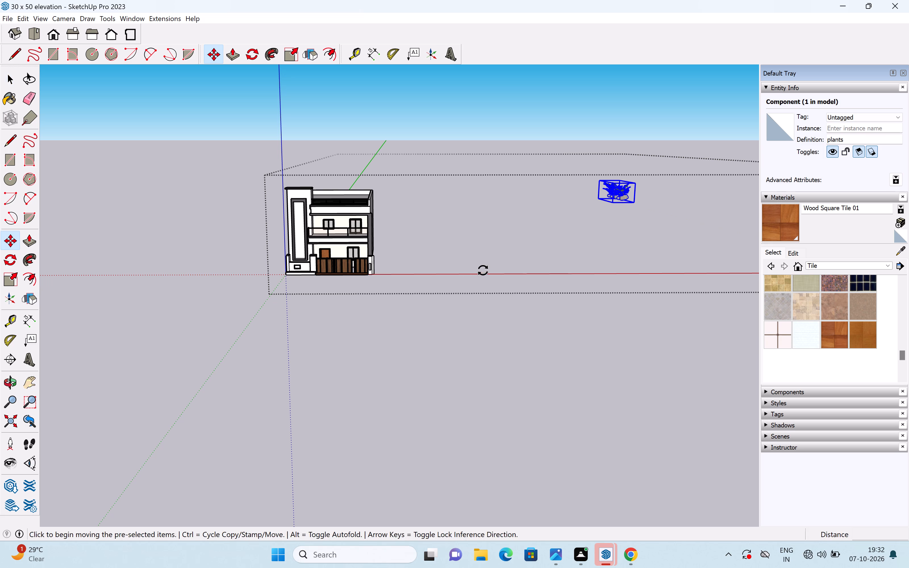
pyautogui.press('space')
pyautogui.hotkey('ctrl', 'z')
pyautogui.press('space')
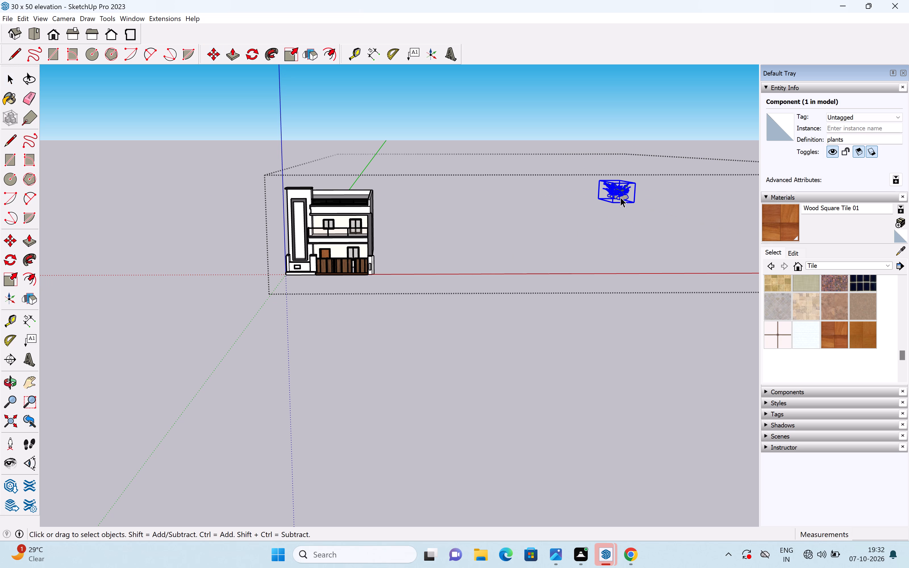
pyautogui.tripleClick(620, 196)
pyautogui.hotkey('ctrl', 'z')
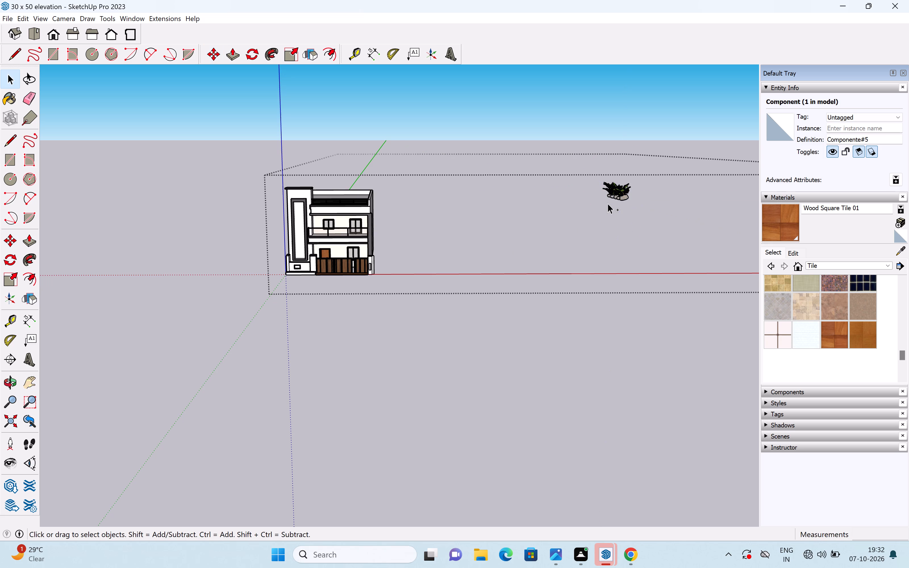
# Delete the distant plants component from the model.
pyautogui.press('space')
pyautogui.click(622, 196)
pyautogui.scroll(5, 623, 198)
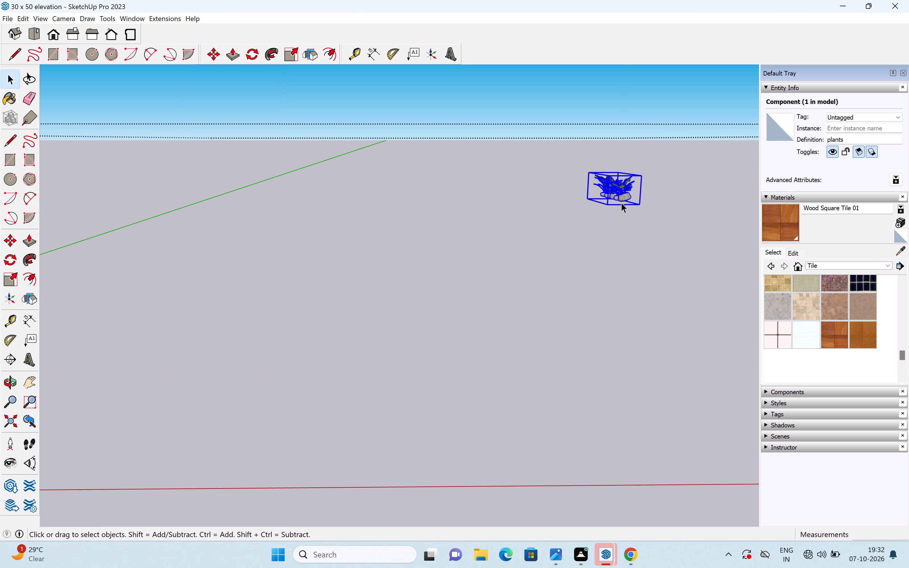
pyautogui.press('Delete')
pyautogui.scroll(-2, 621, 204)
pyautogui.scroll(1, 622, 204)
pyautogui.scroll(-16, 622, 204)
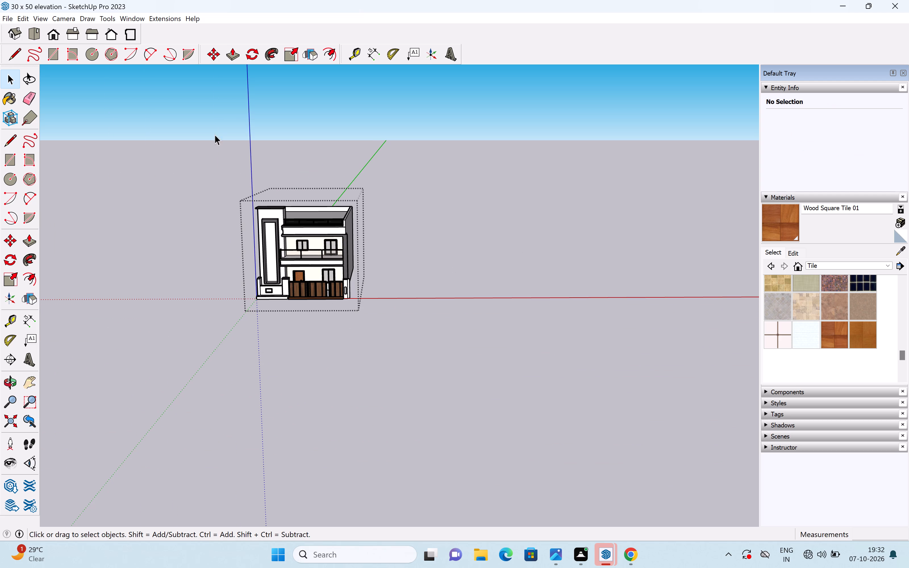
# Import the KentiaPalm model from the Downloads folder.
pyautogui.click(3, 19)
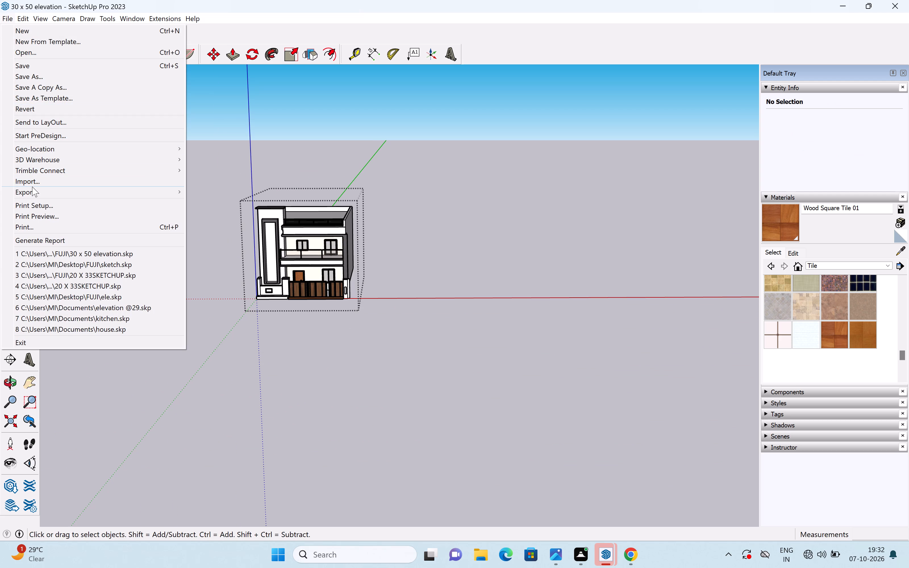
pyautogui.click(32, 187)
pyautogui.click(34, 180)
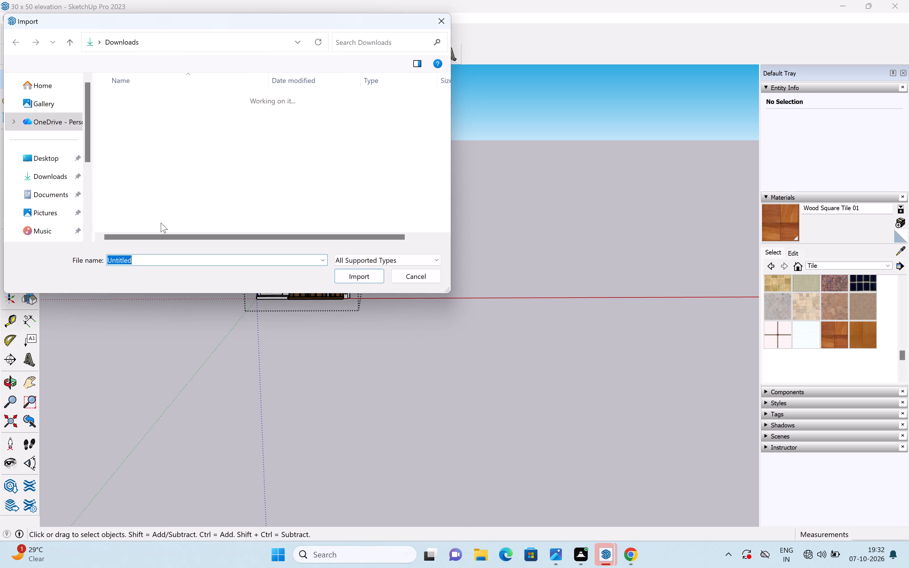
pyautogui.scroll(6, 134, 186)
pyautogui.scroll(-7, 134, 186)
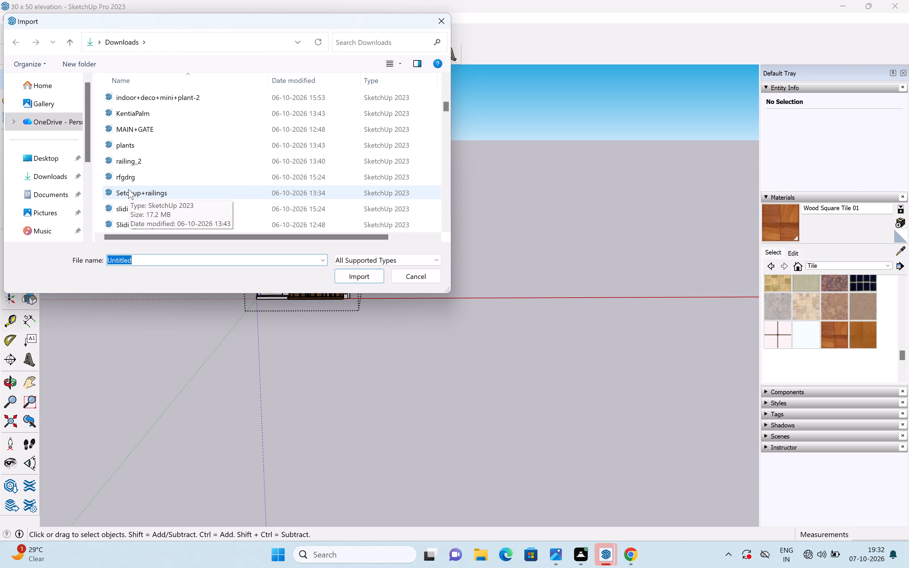
pyautogui.click(133, 116)
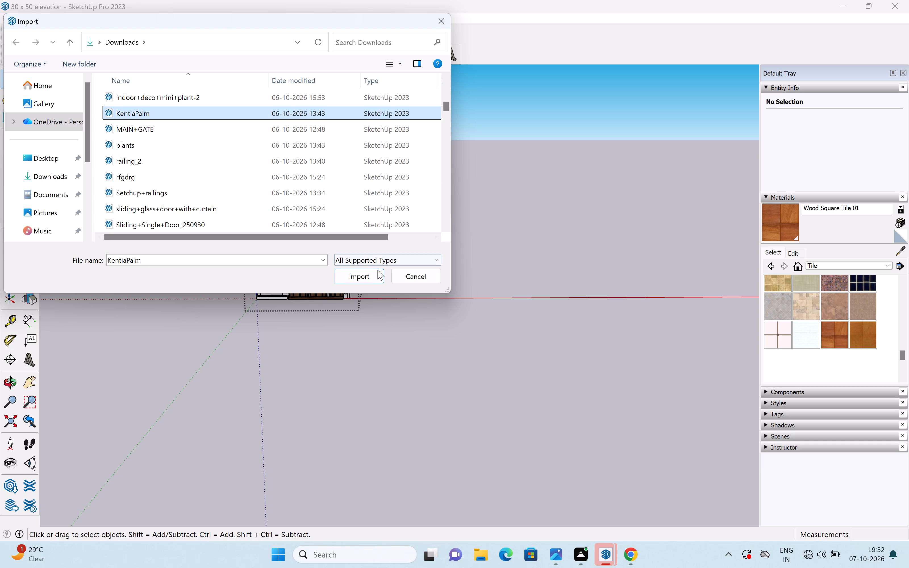
pyautogui.click(374, 275)
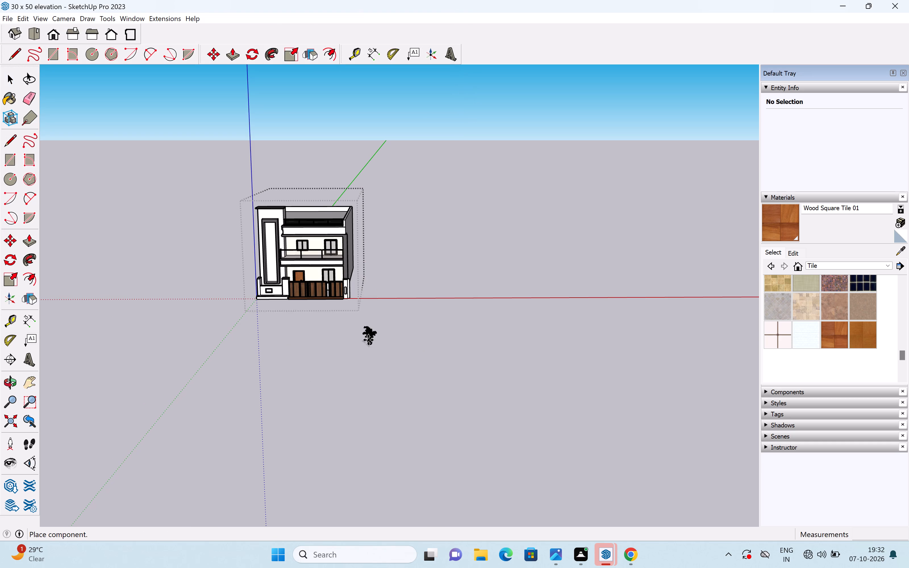
# Place the KentiaPalm pot inside the front planter box, near its outer end beside the house corner.
pyautogui.scroll(20, 288, 300)
pyautogui.scroll(7, 288, 300)
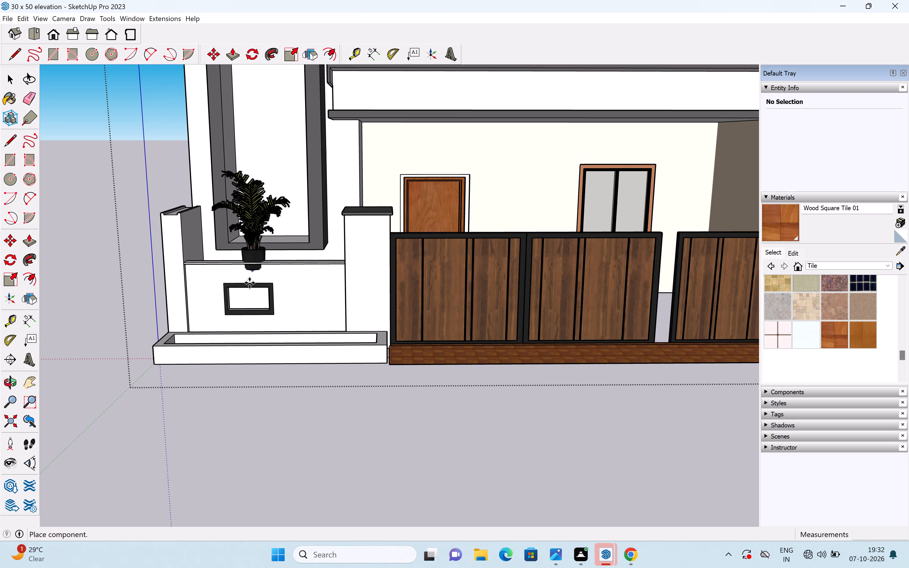
pyautogui.scroll(14, 227, 324)
pyautogui.scroll(1, 157, 363)
pyautogui.moveTo(158, 363); pyautogui.dragTo(149, 415, button='middle')
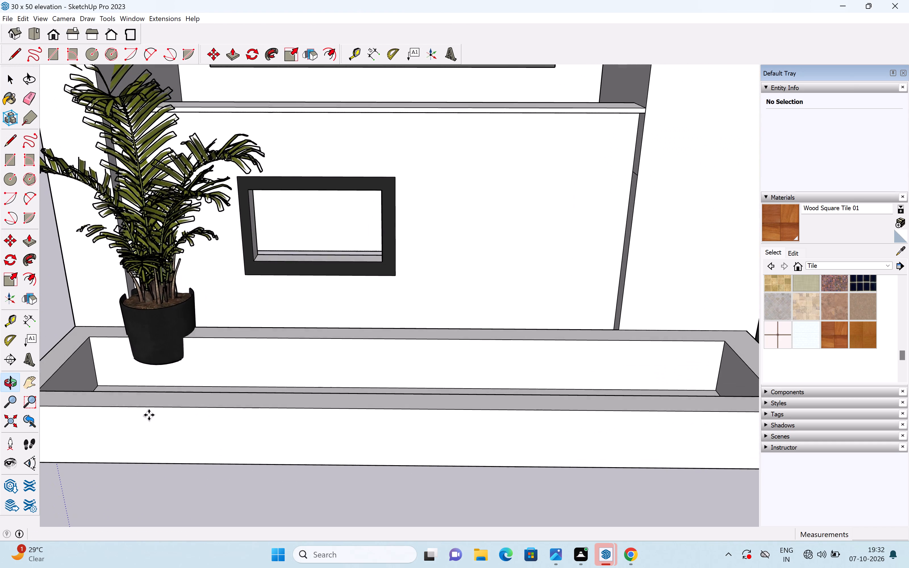
pyautogui.moveTo(145, 392); pyautogui.dragTo(143, 456, button='middle')
pyautogui.scroll(1, 143, 456)
pyautogui.keyDown('shift'); pyautogui.moveTo(178, 361); pyautogui.dragTo(190, 341, button='middle'); pyautogui.keyUp('shift')
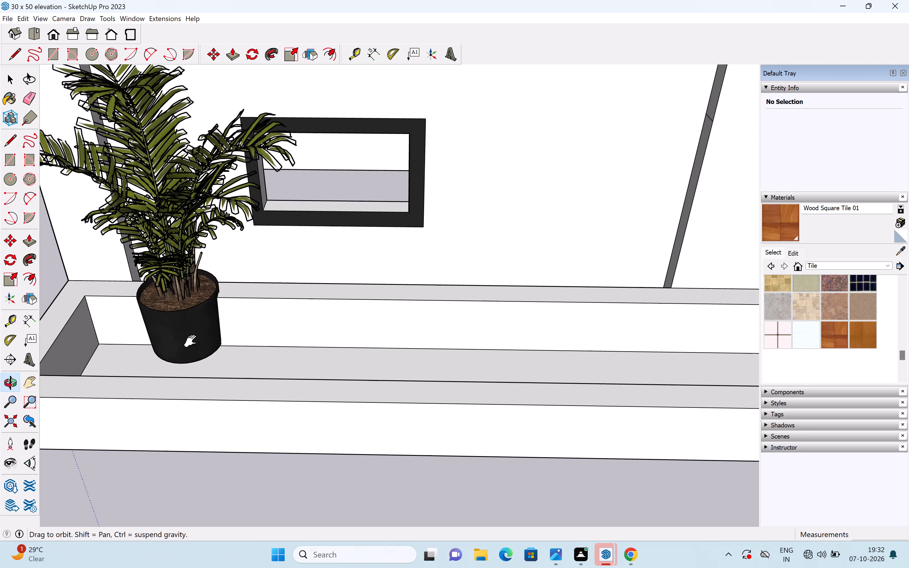
pyautogui.keyDown('shift'); pyautogui.moveTo(190, 341); pyautogui.dragTo(185, 369, button='middle'); pyautogui.keyUp('shift')
pyautogui.scroll(14, 184, 309)
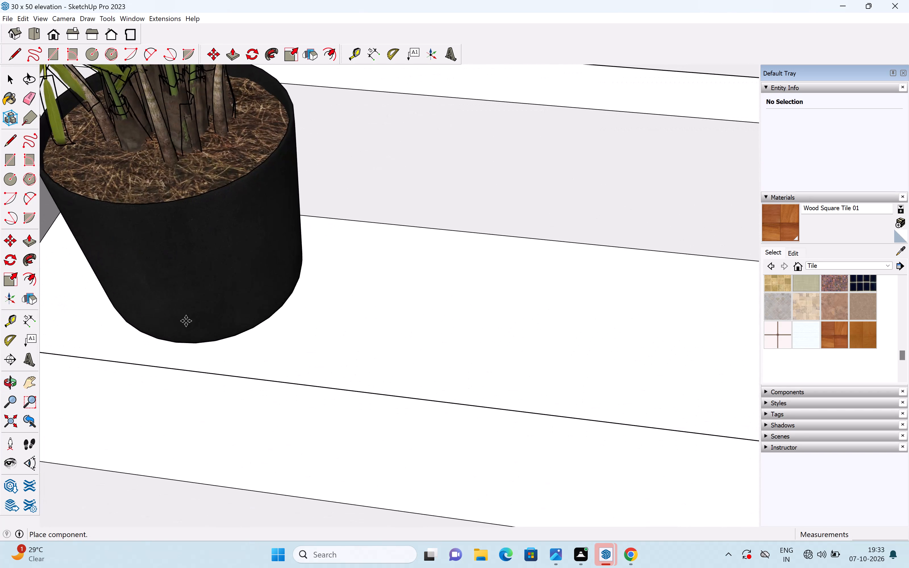
pyautogui.click(185, 334)
# Move the potted KentiaPalm slightly downward in the planter box.
pyautogui.moveTo(268, 309); pyautogui.dragTo(75, 307, button='middle')
pyautogui.scroll(1, 75, 306)
pyautogui.press('space')
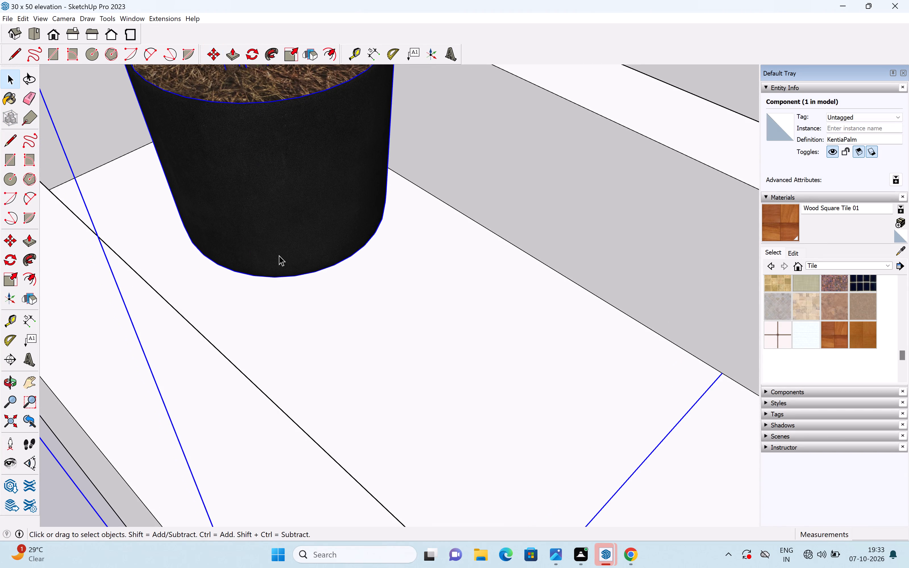
pyautogui.scroll(-9, 279, 256)
pyautogui.click(299, 248)
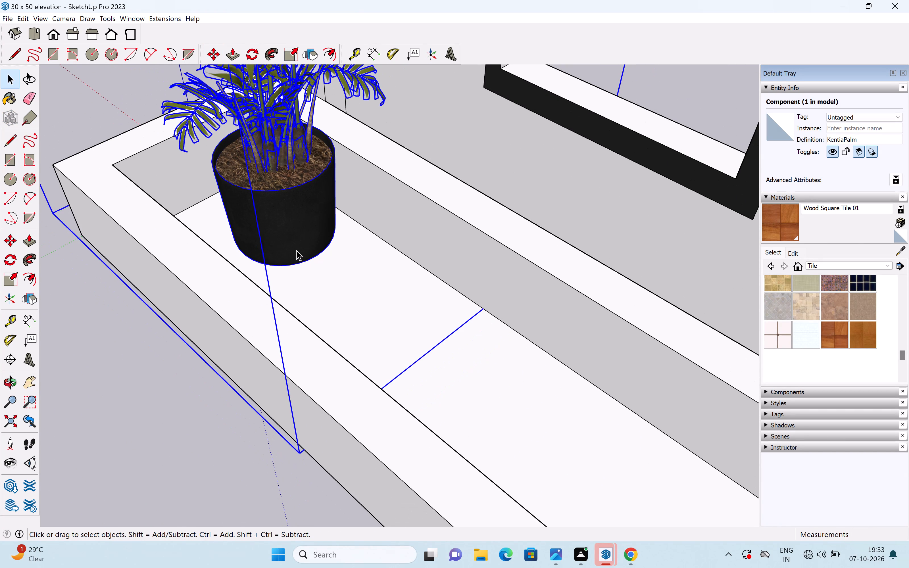
pyautogui.press('m')
pyautogui.click(299, 455)
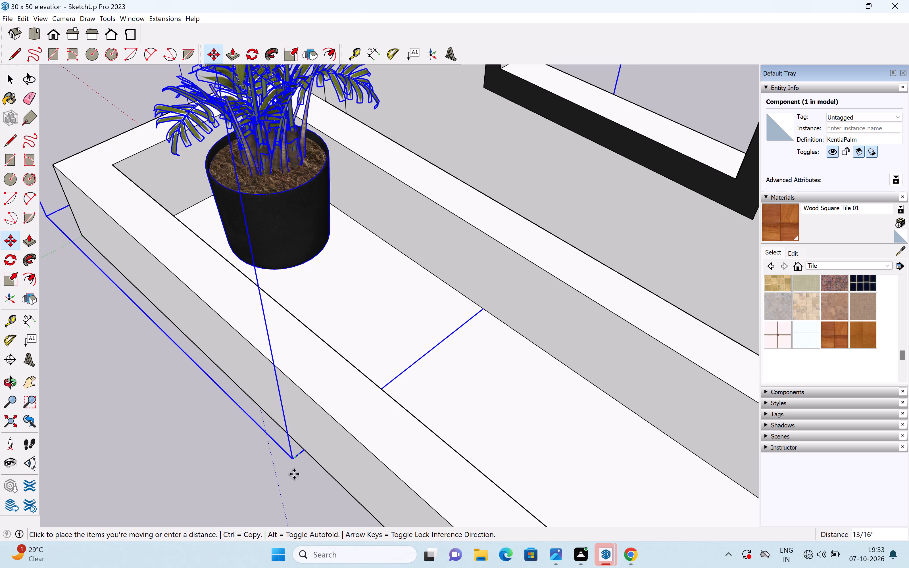
pyautogui.click(305, 475)
pyautogui.press('space')
pyautogui.click(175, 449)
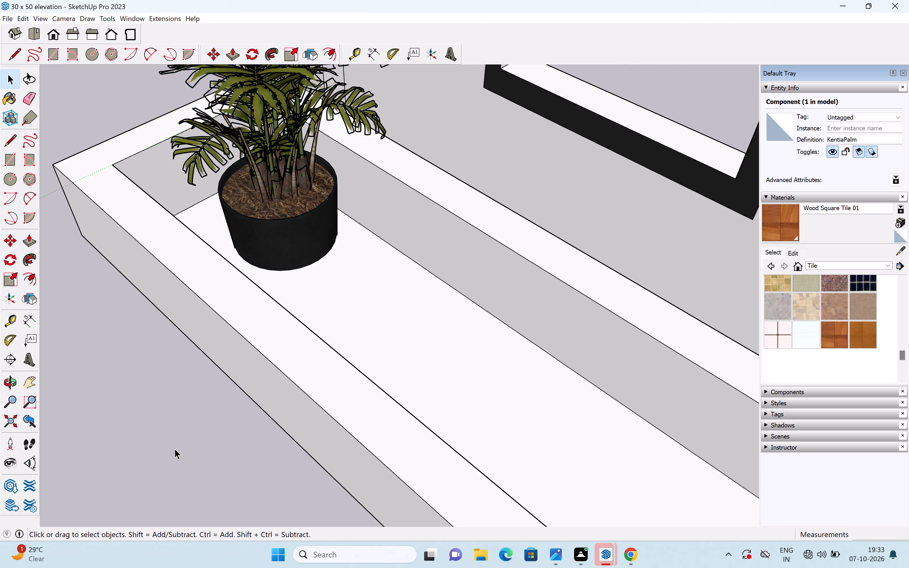
# Open the planter box group and push its floor face upward about 3 11/16" from the underside.
pyautogui.scroll(-7, 241, 403)
pyautogui.moveTo(230, 395); pyautogui.dragTo(397, 244, button='middle')
pyautogui.scroll(-5, 314, 274)
pyautogui.moveTo(289, 316); pyautogui.dragTo(342, 233, button='middle')
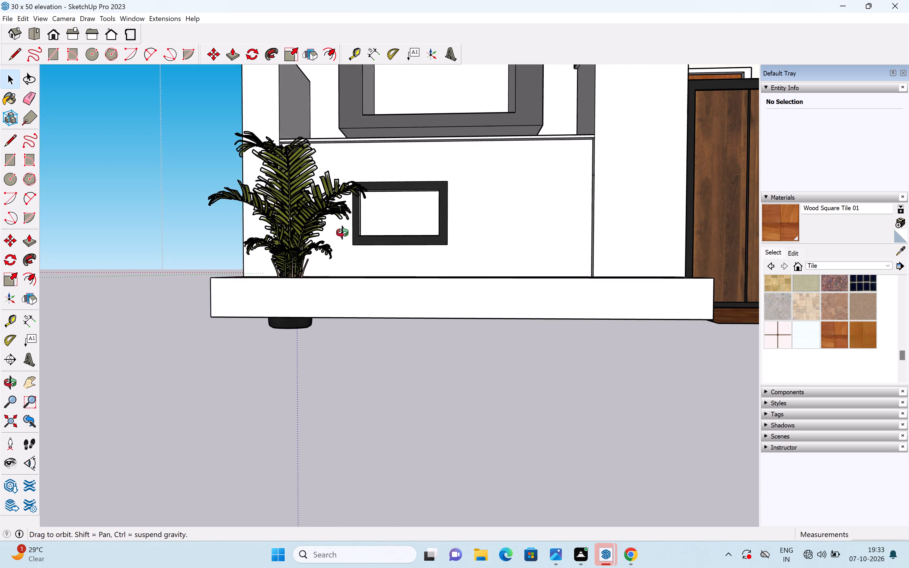
pyautogui.moveTo(342, 233); pyautogui.dragTo(343, 227, button='middle')
pyautogui.moveTo(246, 343); pyautogui.dragTo(328, 201, button='middle')
pyautogui.scroll(4, 265, 312)
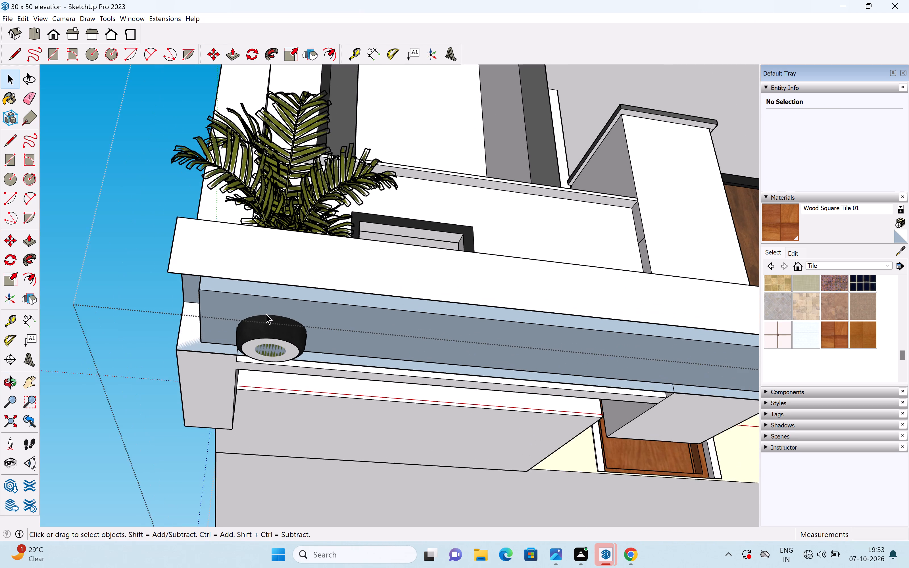
pyautogui.scroll(1, 266, 314)
pyautogui.press('p')
pyautogui.press('space')
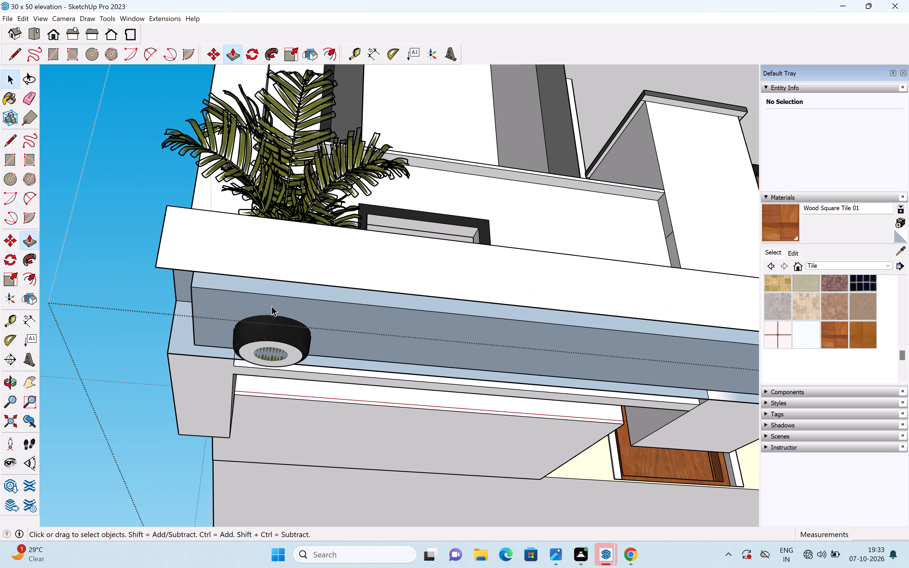
pyautogui.doubleClick(269, 303)
pyautogui.doubleClick(269, 302)
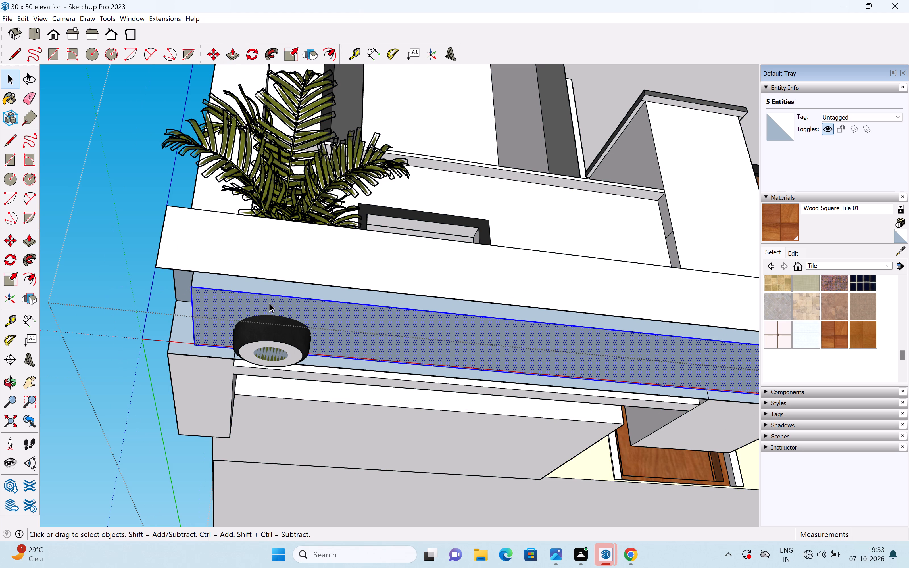
pyautogui.press('p')
pyautogui.moveTo(267, 306); pyautogui.dragTo(273, 285)
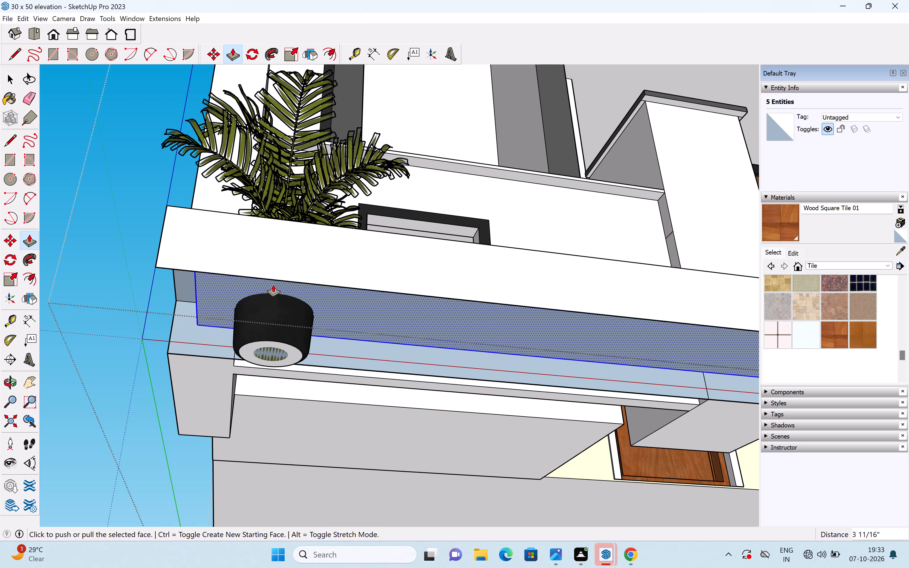
# Examine the planter box's raised floor and the palm pot's base from above and from underneath.
pyautogui.moveTo(266, 293); pyautogui.dragTo(193, 445, button='middle')
pyautogui.moveTo(308, 260); pyautogui.dragTo(249, 474, button='middle')
pyautogui.scroll(-4, 333, 291)
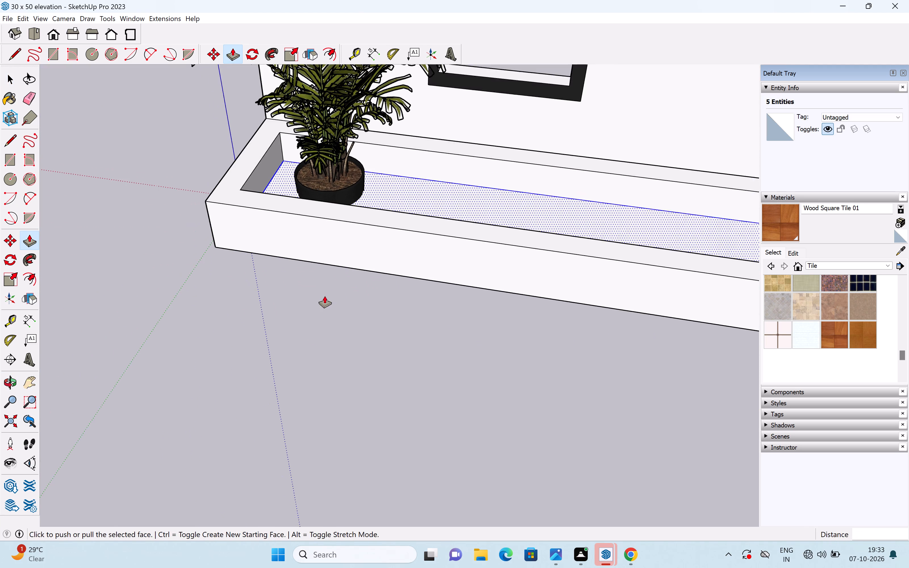
pyautogui.moveTo(324, 297); pyautogui.dragTo(461, 93, button='middle')
pyautogui.moveTo(271, 232); pyautogui.dragTo(378, 110, button='middle')
pyautogui.scroll(1, 378, 110)
pyautogui.scroll(1, 271, 273)
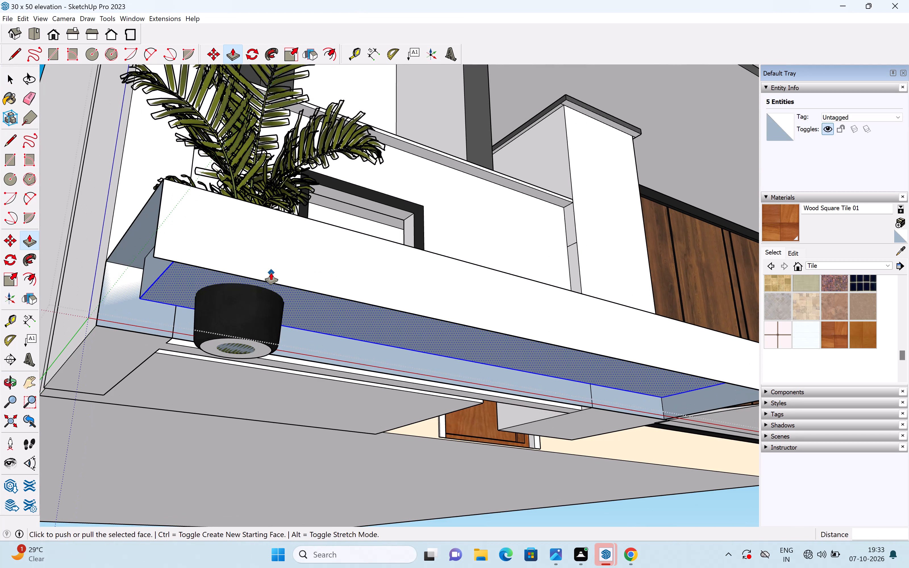
pyautogui.moveTo(165, 292); pyautogui.dragTo(316, 330, button='middle')
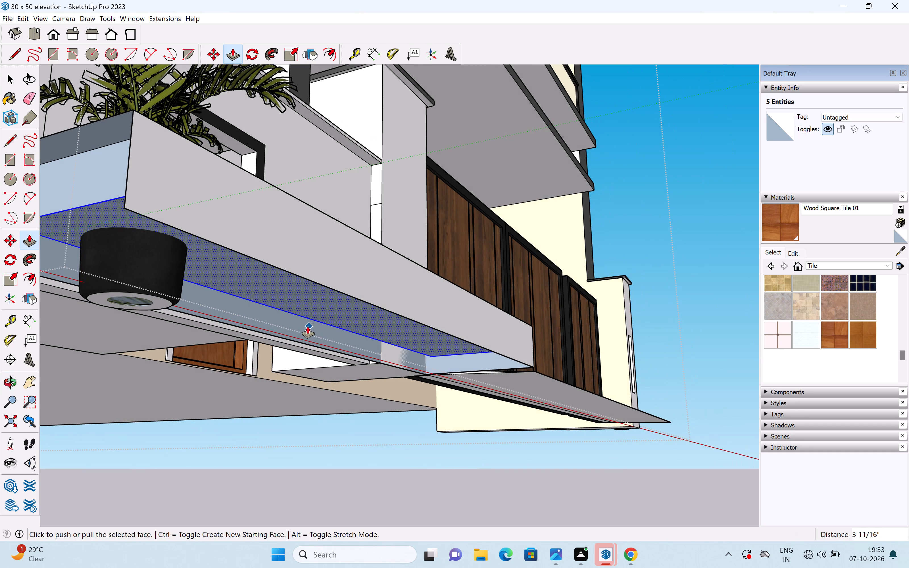
pyautogui.press('space')
pyautogui.scroll(-6, 303, 328)
pyautogui.press('space')
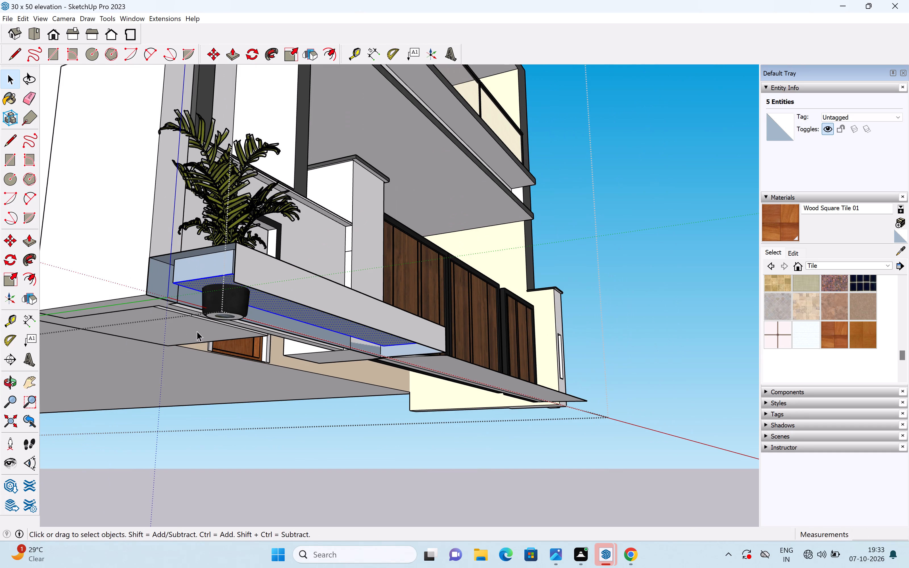
pyautogui.click(154, 423)
pyautogui.click(137, 481)
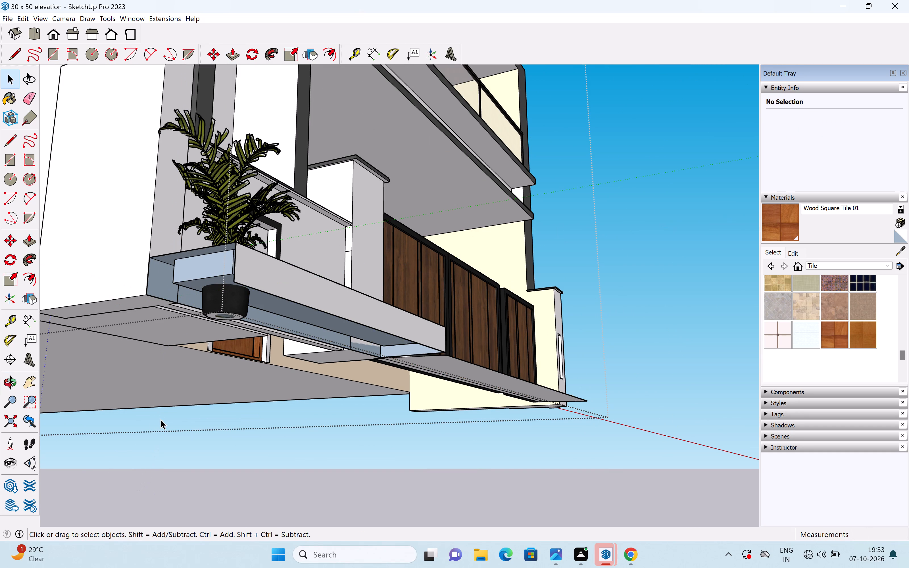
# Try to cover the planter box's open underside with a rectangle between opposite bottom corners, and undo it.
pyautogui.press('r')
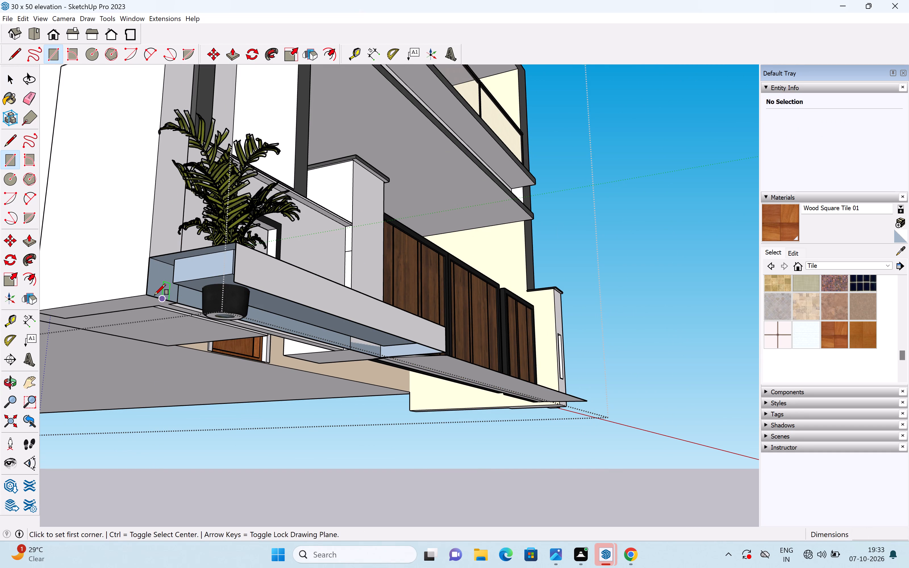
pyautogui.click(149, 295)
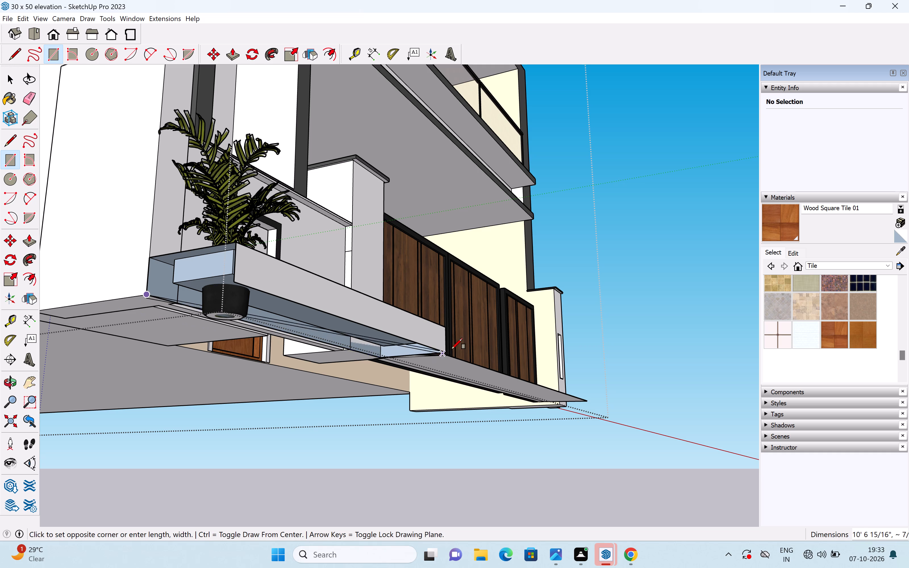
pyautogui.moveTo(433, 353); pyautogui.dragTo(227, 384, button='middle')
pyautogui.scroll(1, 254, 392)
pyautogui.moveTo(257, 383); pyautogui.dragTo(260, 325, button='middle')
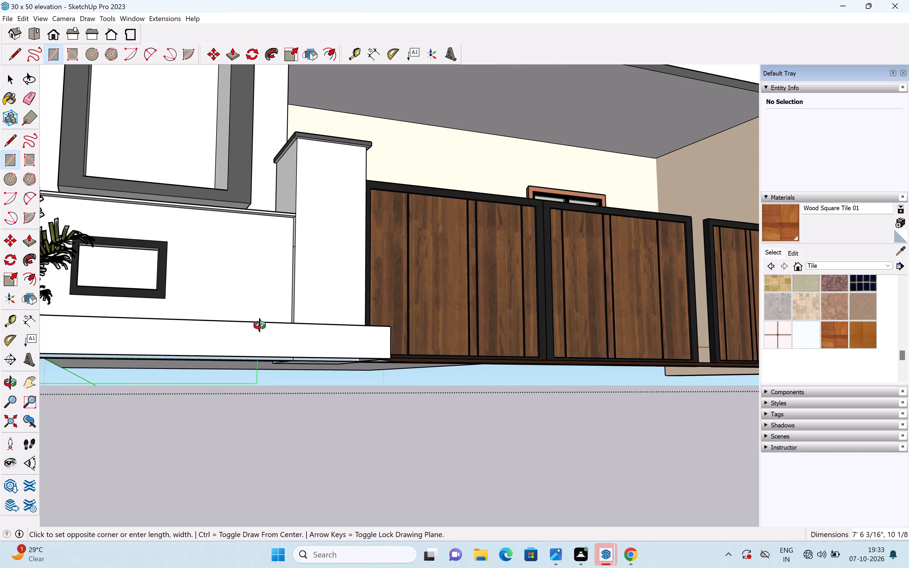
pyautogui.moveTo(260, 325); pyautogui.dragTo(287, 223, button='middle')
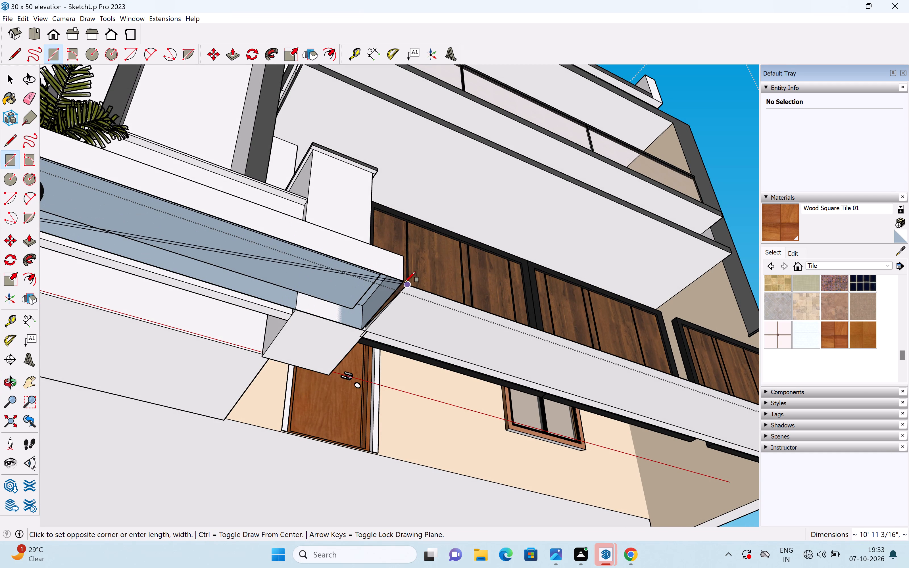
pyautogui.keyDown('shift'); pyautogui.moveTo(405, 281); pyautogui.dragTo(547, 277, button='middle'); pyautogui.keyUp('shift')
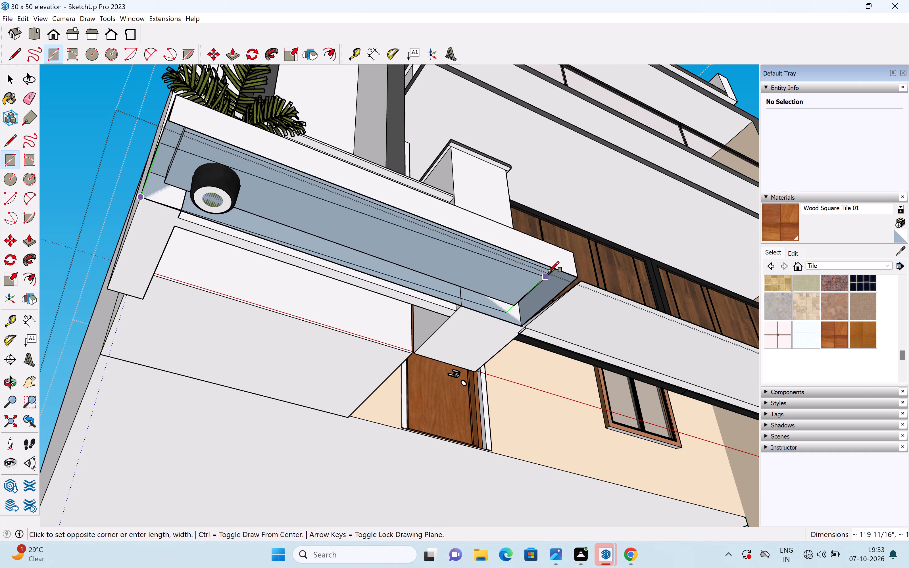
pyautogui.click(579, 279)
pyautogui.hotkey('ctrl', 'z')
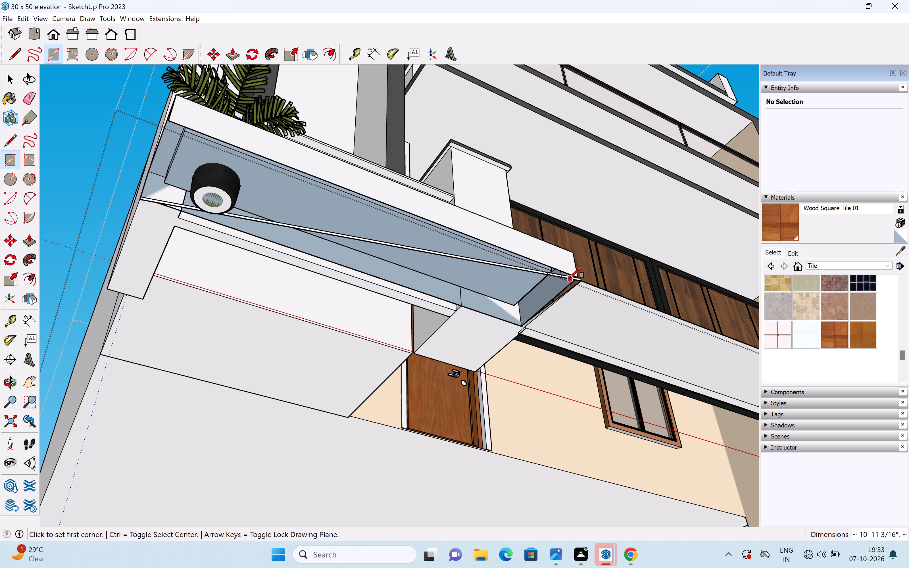
# Close the planter box's underside with a horizontal rectangle about 10' 6 5/8" long between its opposite bottom corners.
pyautogui.click(144, 196)
pyautogui.press('Up')
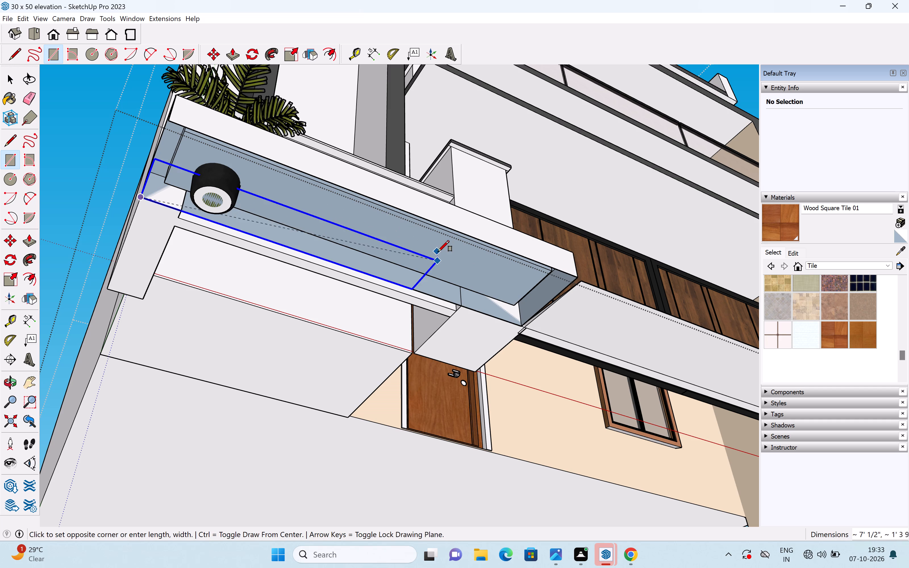
pyautogui.click(578, 274)
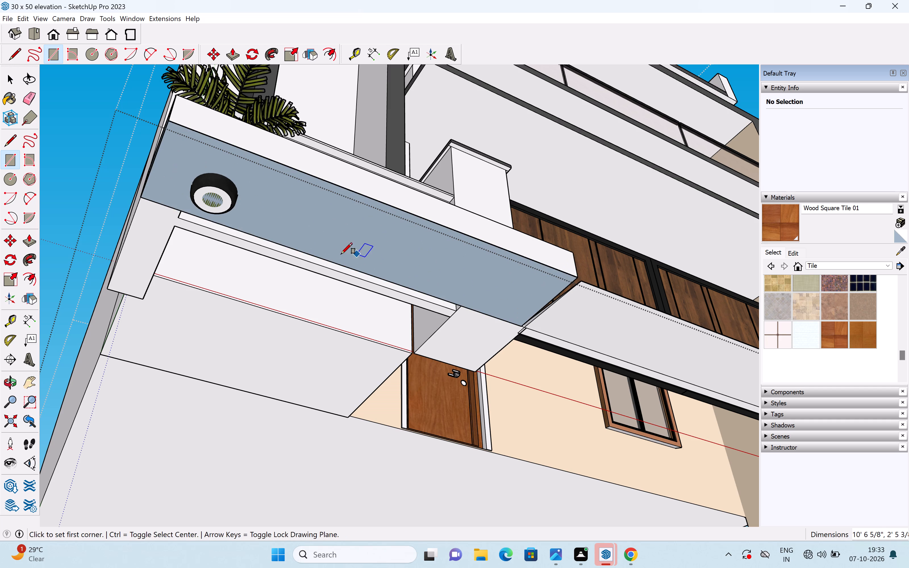
# Reverse the new face on the underside of the planter box.
pyautogui.press('space')
pyautogui.click(300, 229)
pyautogui.rightClick(300, 228)
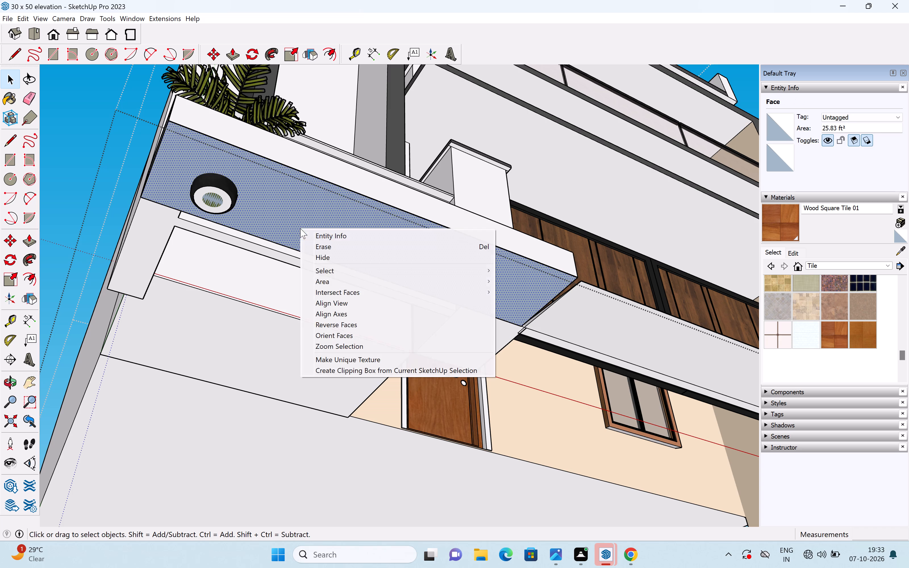
pyautogui.click(374, 322)
# Close the planter box's open end beside the house wall with a vertical rectangle from top corner to opposite bottom corner.
pyautogui.moveTo(299, 232); pyautogui.dragTo(466, 381, button='middle')
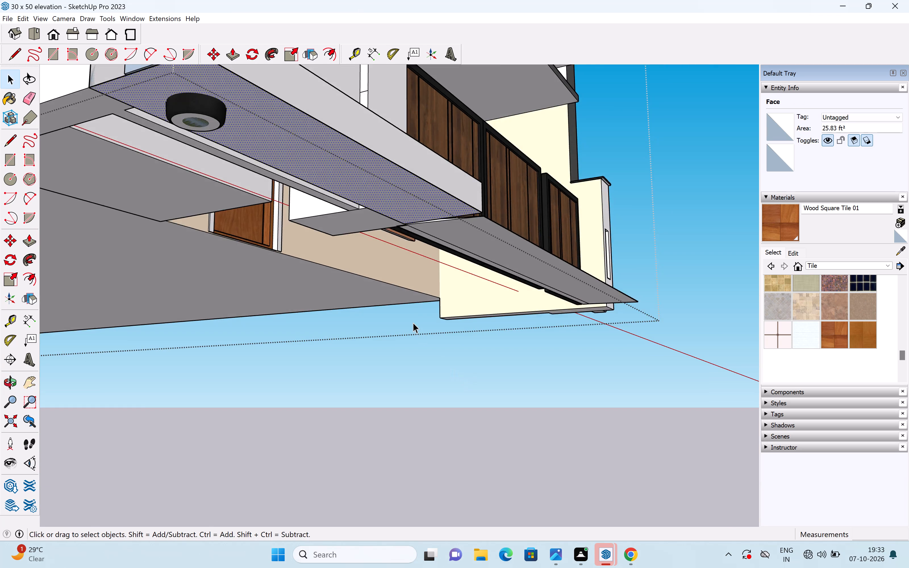
pyautogui.scroll(-6, 413, 322)
pyautogui.moveTo(354, 263); pyautogui.dragTo(400, 317, button='middle')
pyautogui.scroll(10, 353, 252)
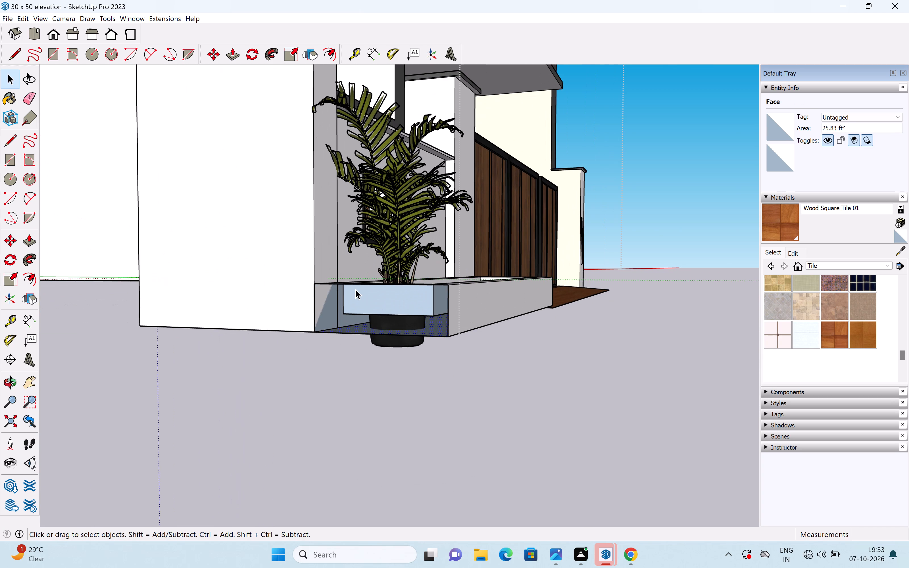
pyautogui.press('r')
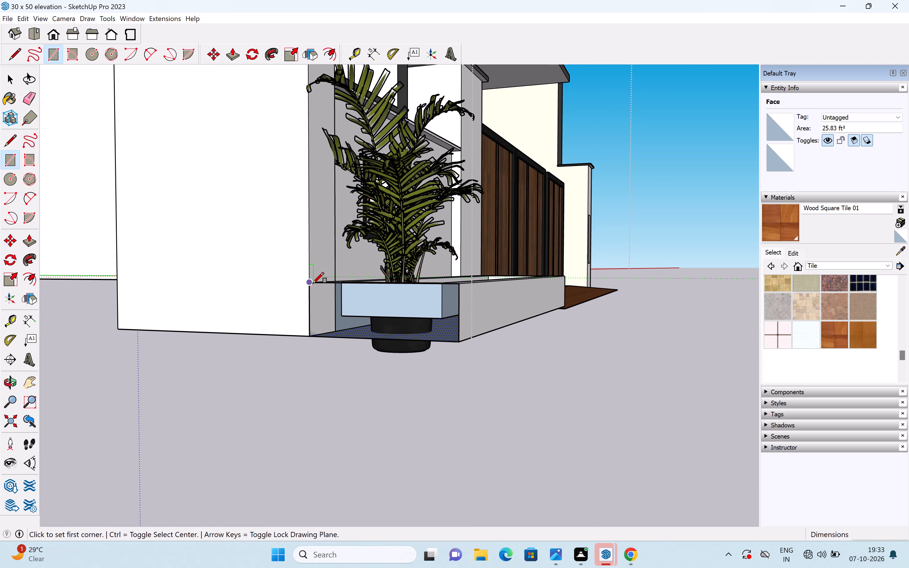
pyautogui.click(313, 283)
pyautogui.click(458, 343)
pyautogui.press('space')
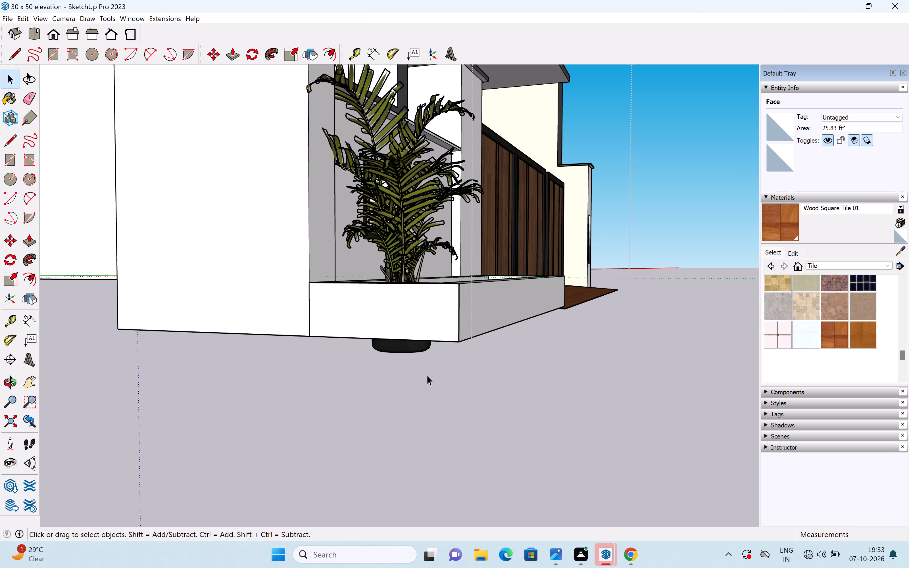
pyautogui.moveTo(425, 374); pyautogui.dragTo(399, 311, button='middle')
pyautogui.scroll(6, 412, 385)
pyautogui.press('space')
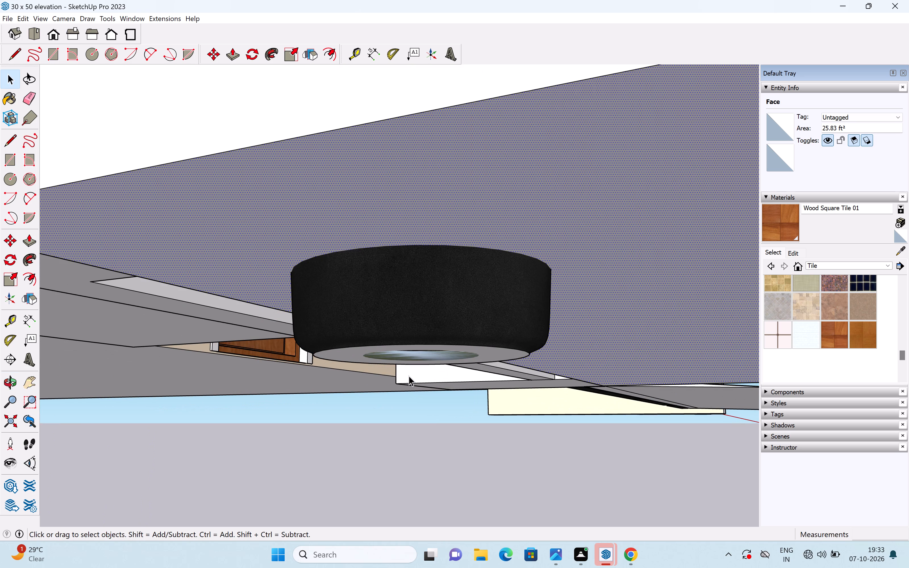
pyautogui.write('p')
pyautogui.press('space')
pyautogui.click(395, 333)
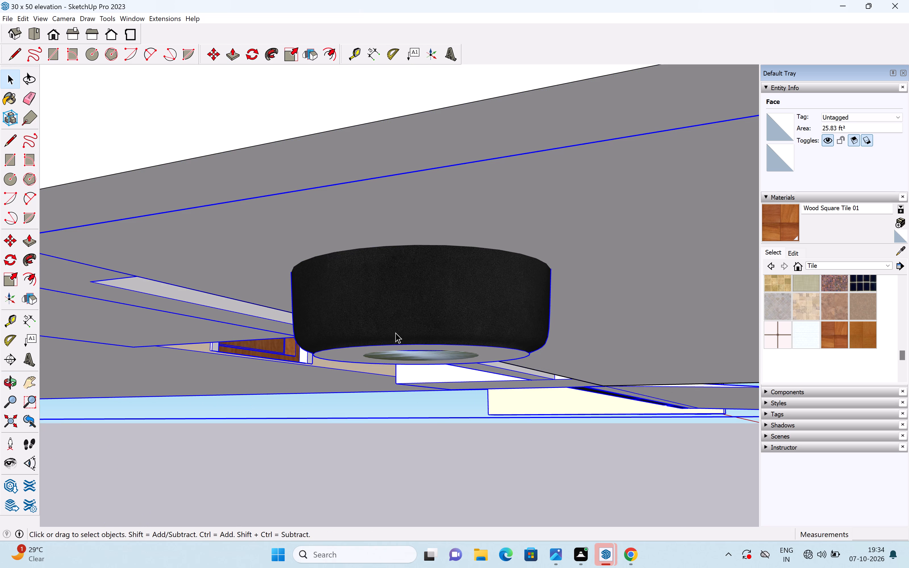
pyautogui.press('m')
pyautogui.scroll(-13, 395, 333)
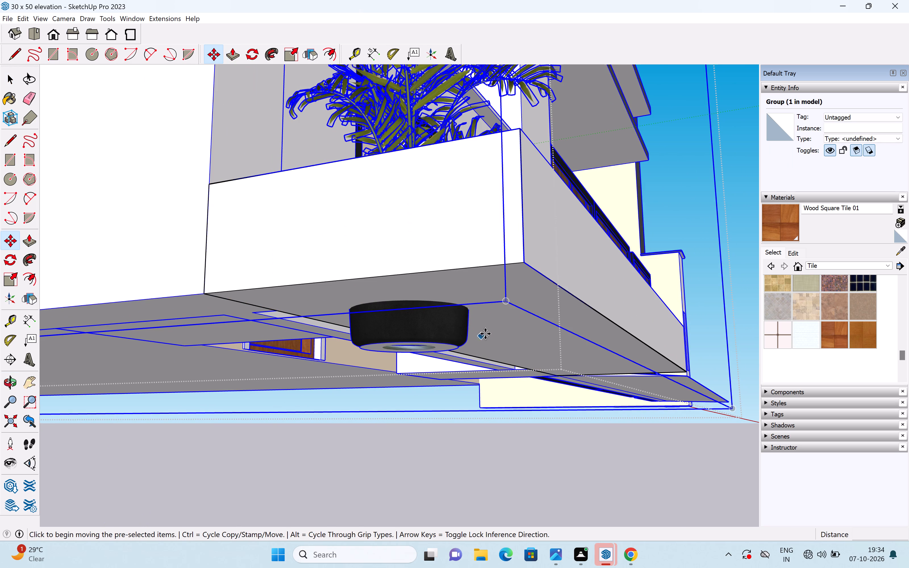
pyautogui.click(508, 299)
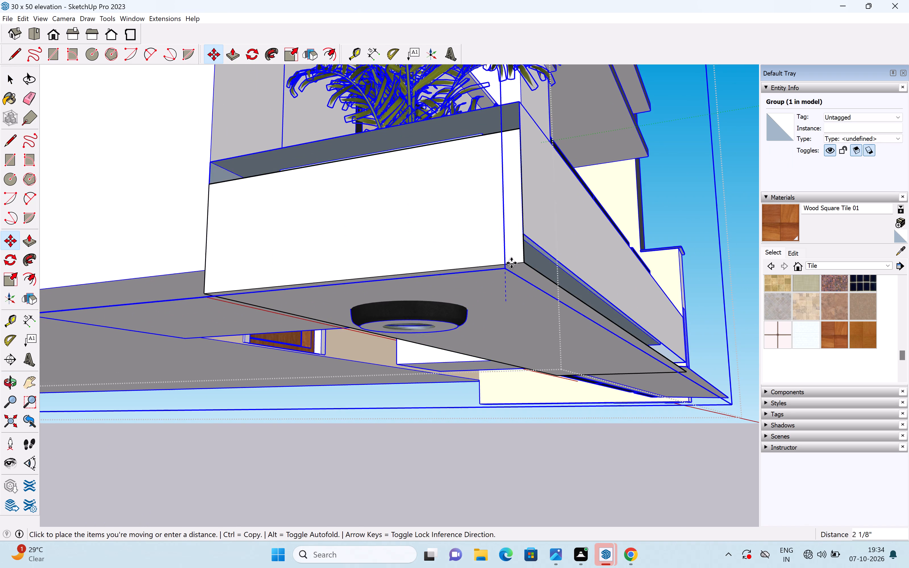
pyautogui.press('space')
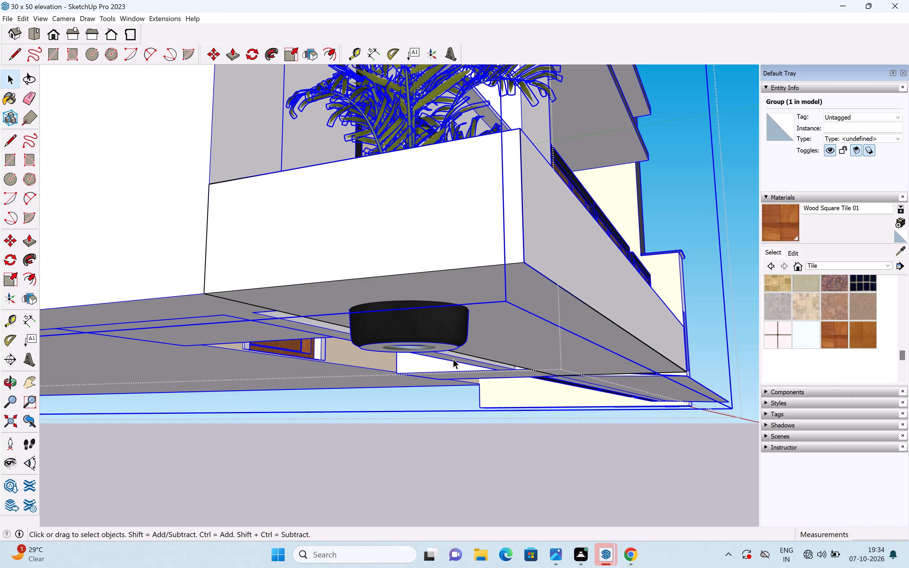
# Select the KentiaPalm component inside its group and move it up about 2" so the pot stops protruding below the planter.
pyautogui.click(397, 480)
pyautogui.click(449, 323)
pyautogui.click(446, 324)
pyautogui.click(444, 325)
pyautogui.tripleClick(433, 333)
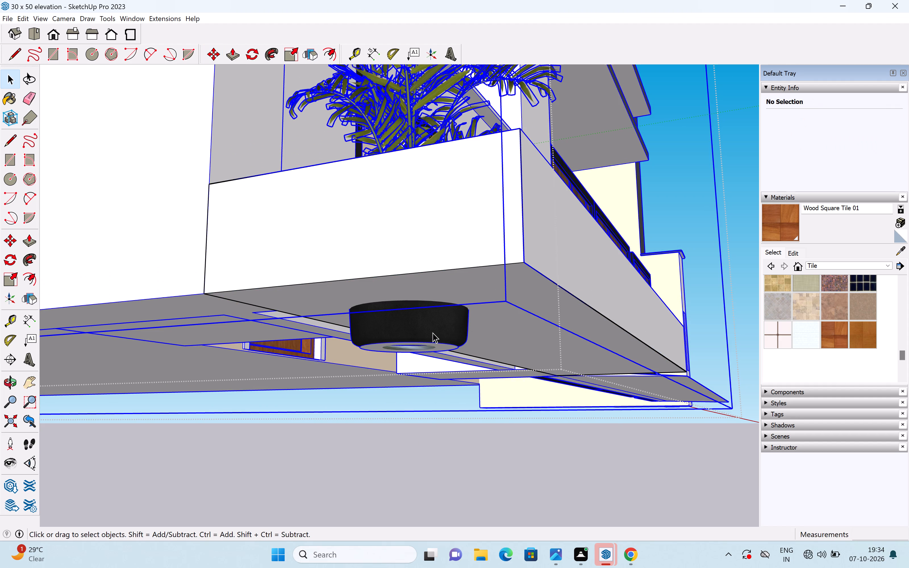
pyautogui.click(431, 333)
pyautogui.press('m')
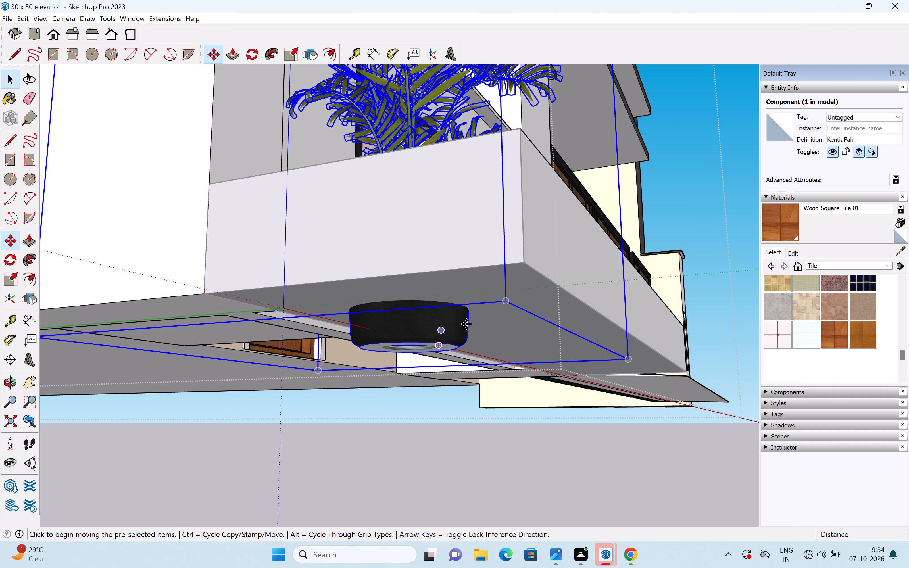
pyautogui.click(506, 300)
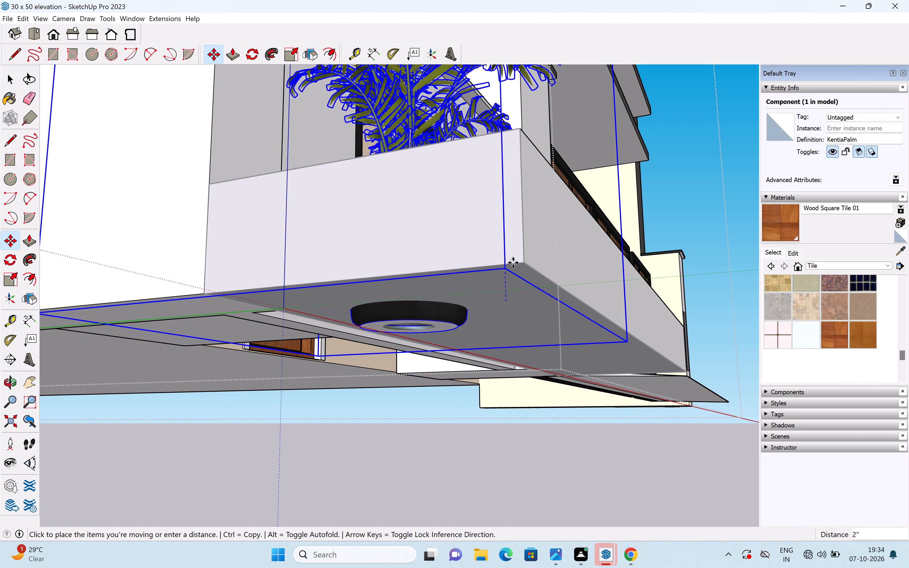
pyautogui.click(514, 260)
pyautogui.press('space')
pyautogui.click(377, 469)
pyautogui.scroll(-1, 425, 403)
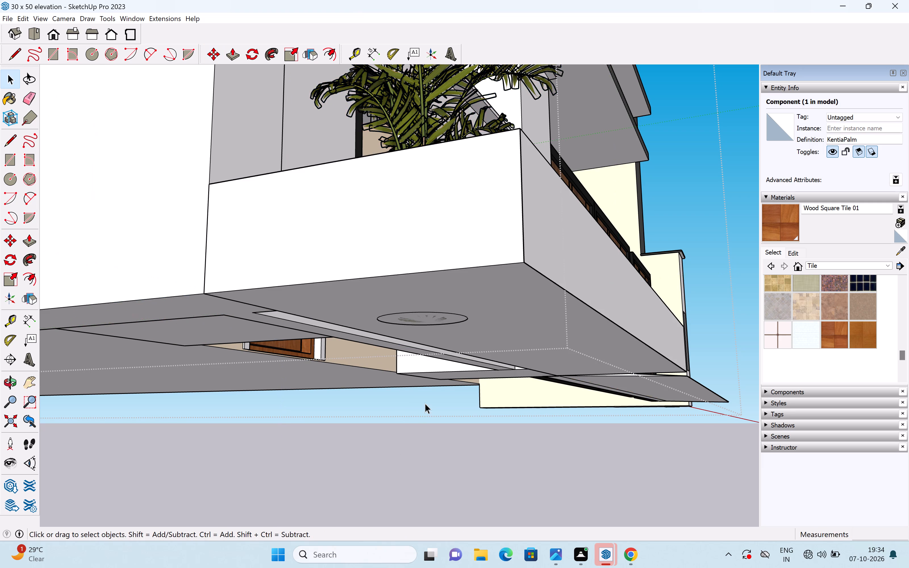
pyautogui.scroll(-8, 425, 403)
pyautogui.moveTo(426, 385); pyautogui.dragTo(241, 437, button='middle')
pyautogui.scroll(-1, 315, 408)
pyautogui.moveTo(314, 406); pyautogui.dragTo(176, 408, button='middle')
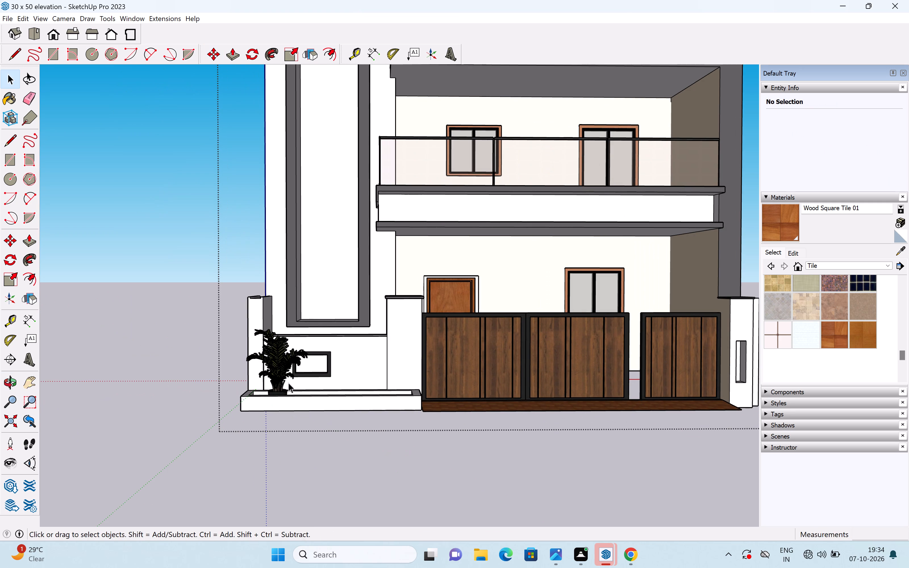
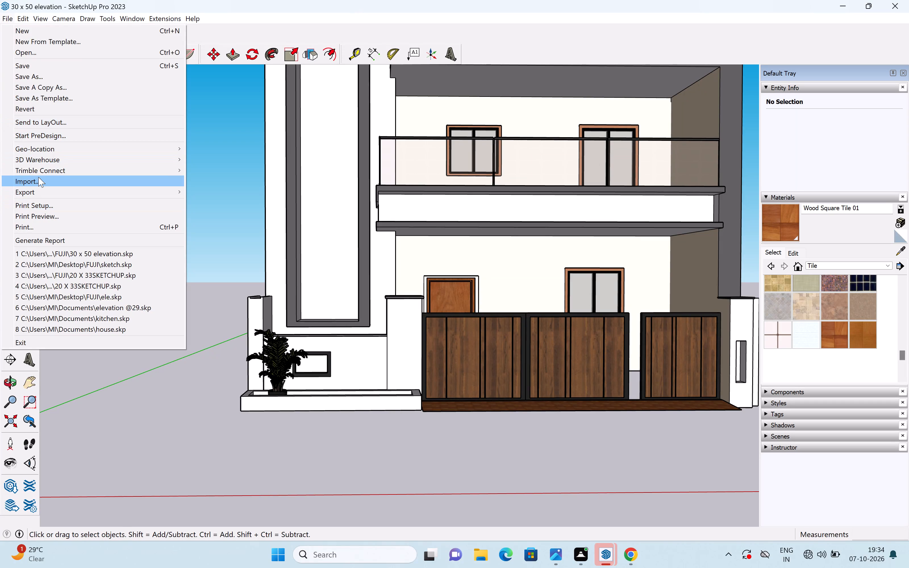
# Import the trol component from Downloads and place it on the ground in front of the planter box.
pyautogui.click(38, 177)
pyautogui.scroll(-3, 138, 172)
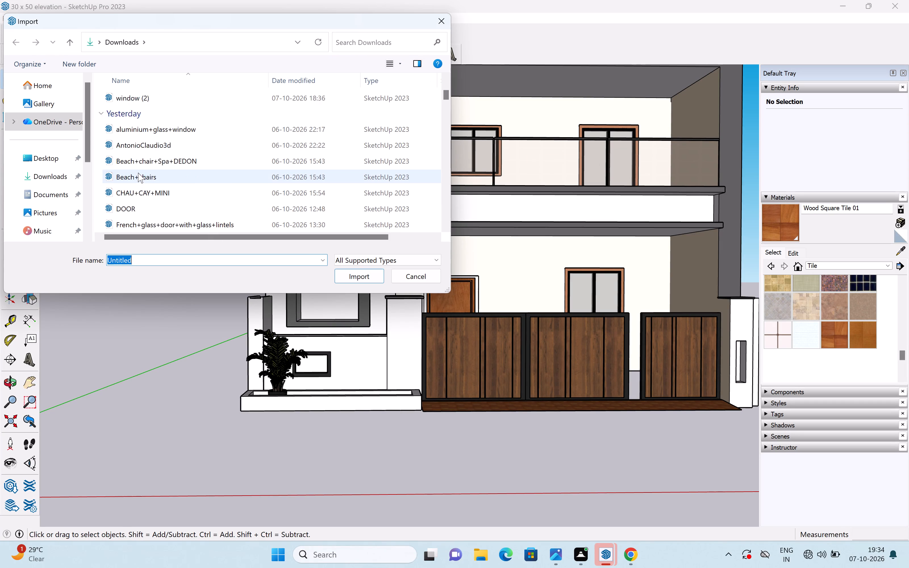
pyautogui.scroll(-3, 138, 173)
pyautogui.scroll(-1, 132, 198)
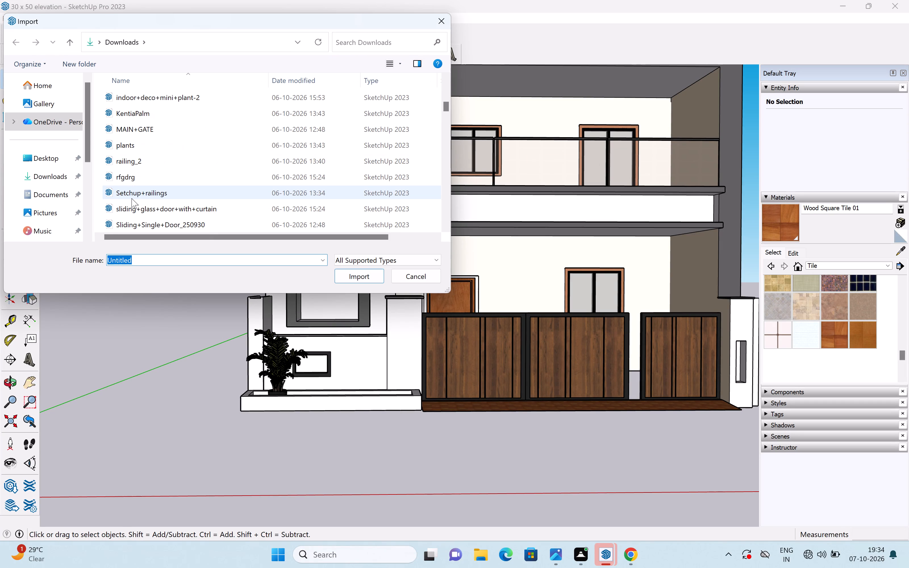
pyautogui.scroll(-2, 132, 200)
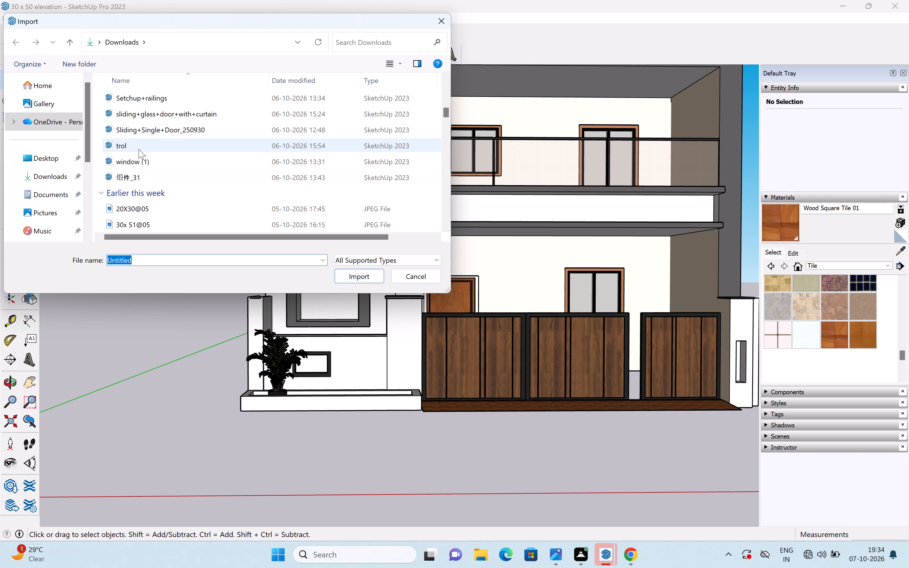
pyautogui.click(139, 148)
pyautogui.click(341, 273)
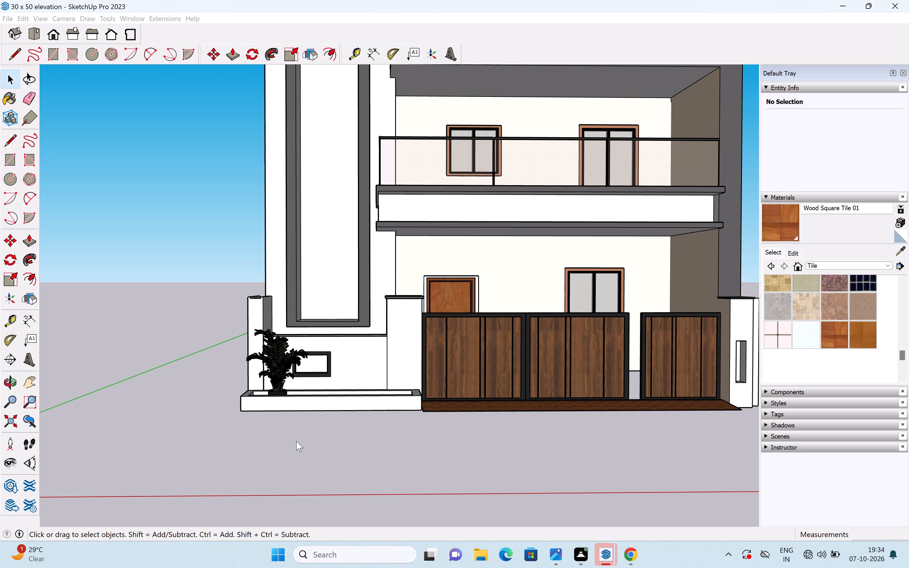
pyautogui.scroll(-3, 335, 401)
pyautogui.scroll(-6, 311, 239)
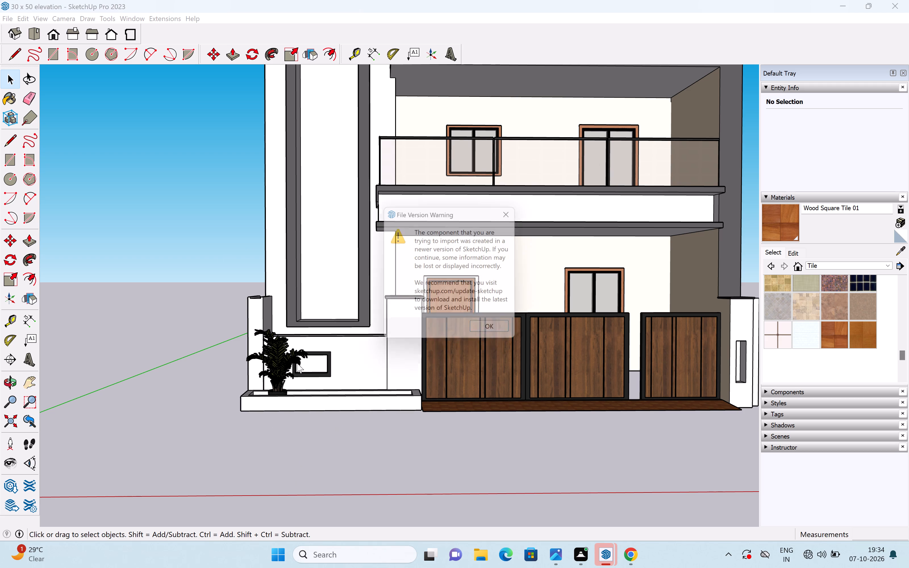
pyautogui.click(485, 335)
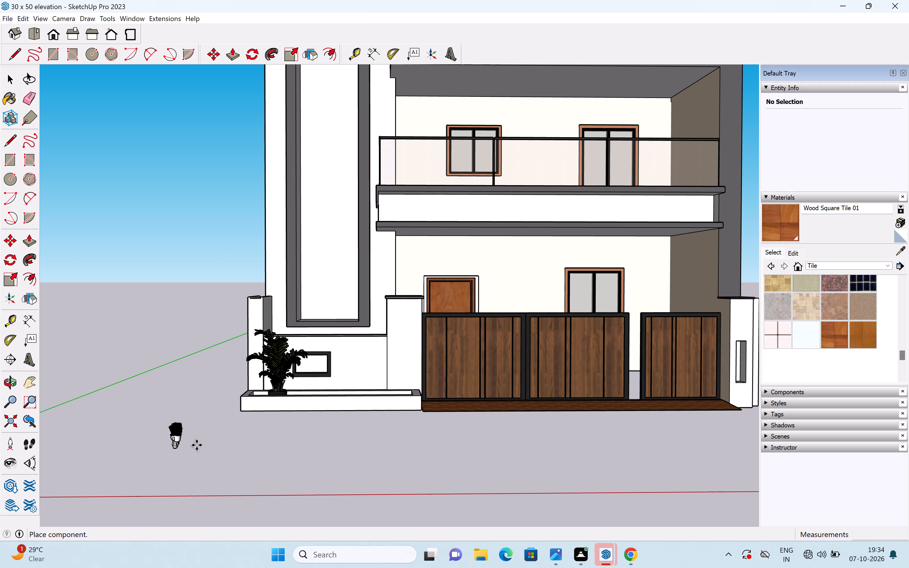
pyautogui.scroll(6, 343, 391)
pyautogui.click(143, 472)
pyautogui.press('space')
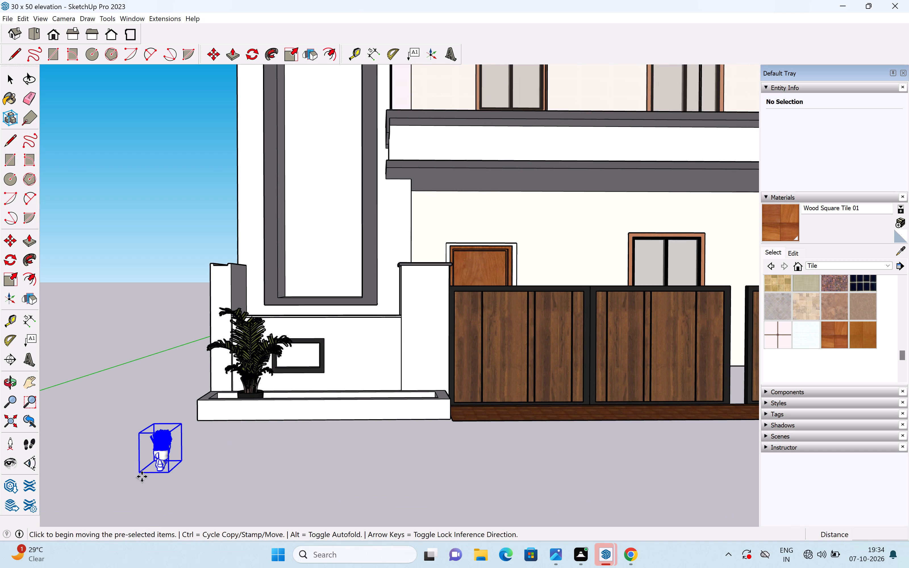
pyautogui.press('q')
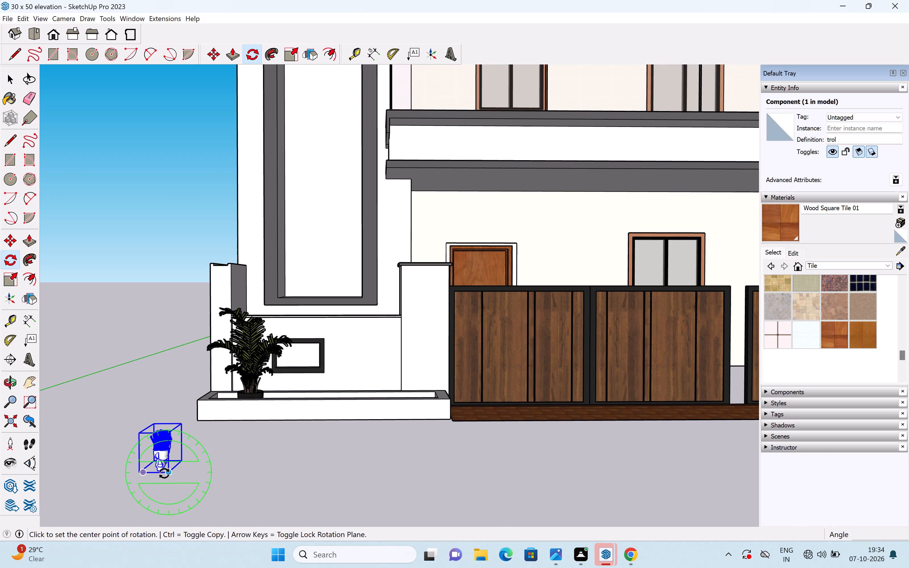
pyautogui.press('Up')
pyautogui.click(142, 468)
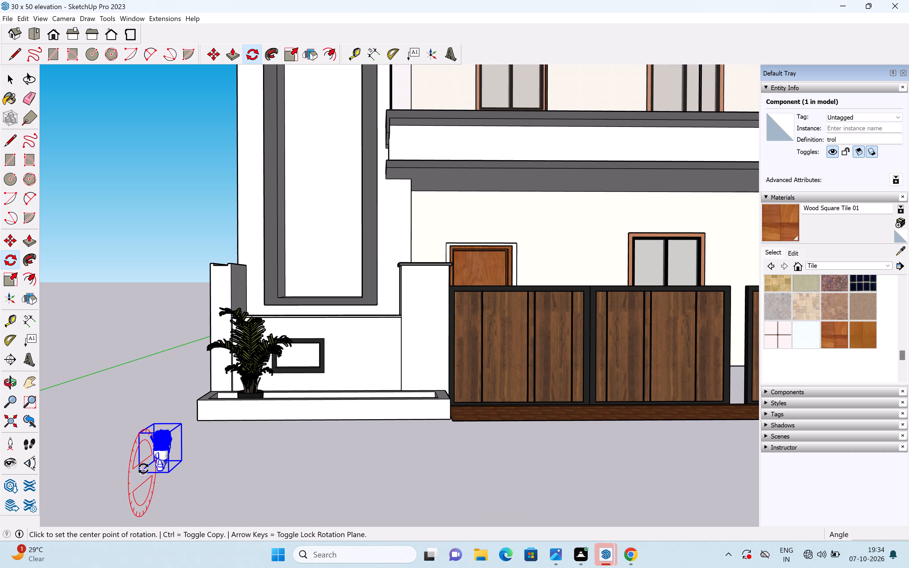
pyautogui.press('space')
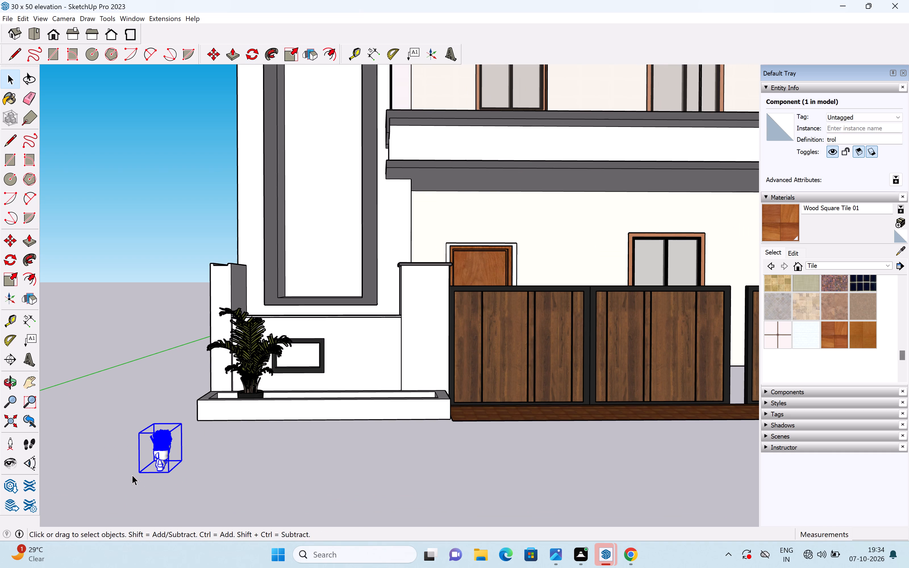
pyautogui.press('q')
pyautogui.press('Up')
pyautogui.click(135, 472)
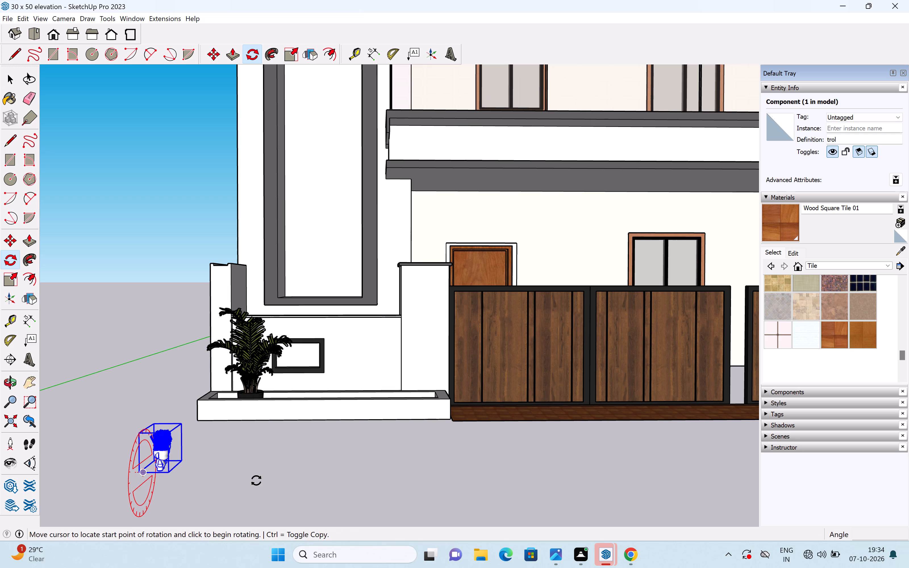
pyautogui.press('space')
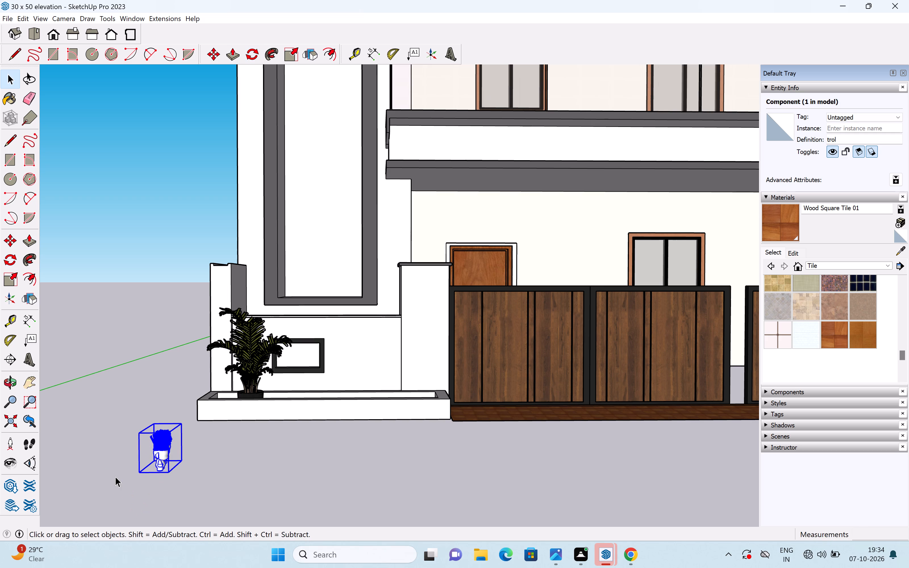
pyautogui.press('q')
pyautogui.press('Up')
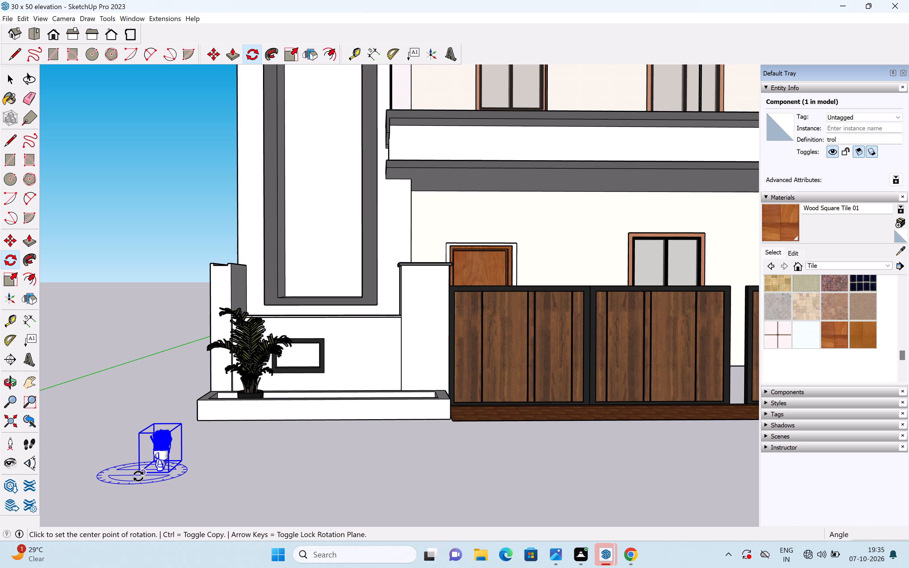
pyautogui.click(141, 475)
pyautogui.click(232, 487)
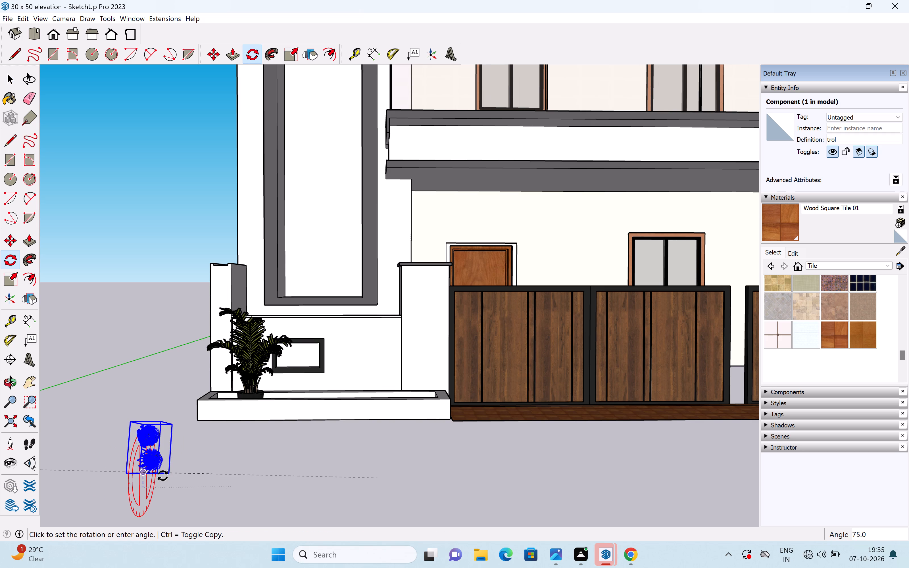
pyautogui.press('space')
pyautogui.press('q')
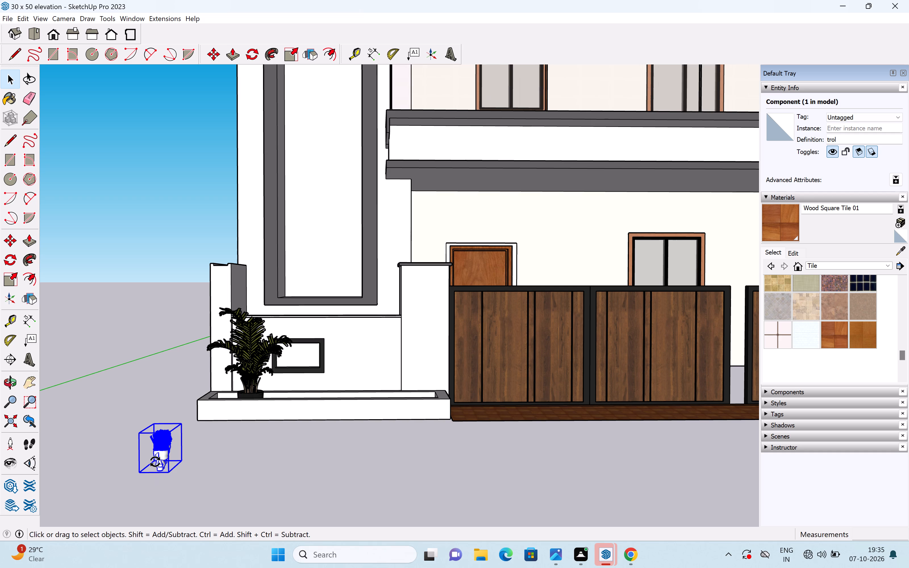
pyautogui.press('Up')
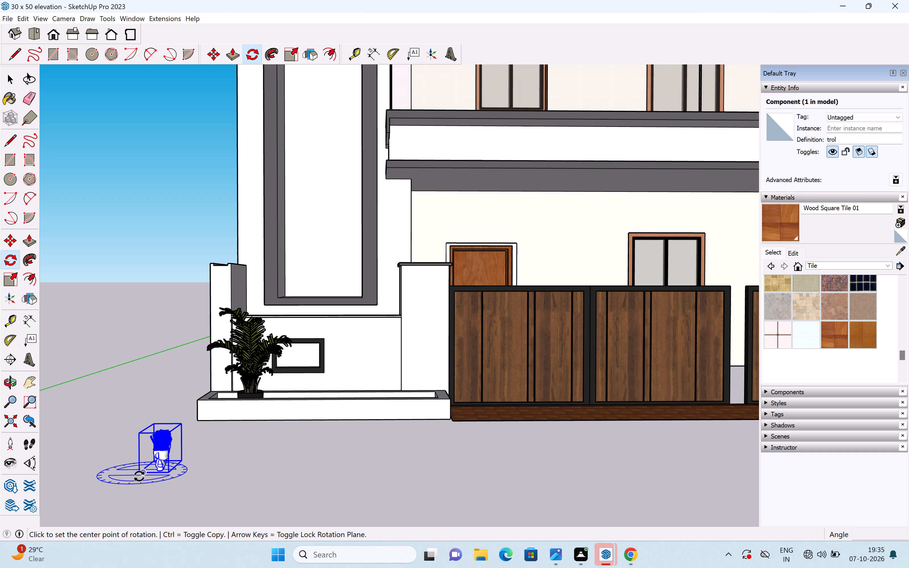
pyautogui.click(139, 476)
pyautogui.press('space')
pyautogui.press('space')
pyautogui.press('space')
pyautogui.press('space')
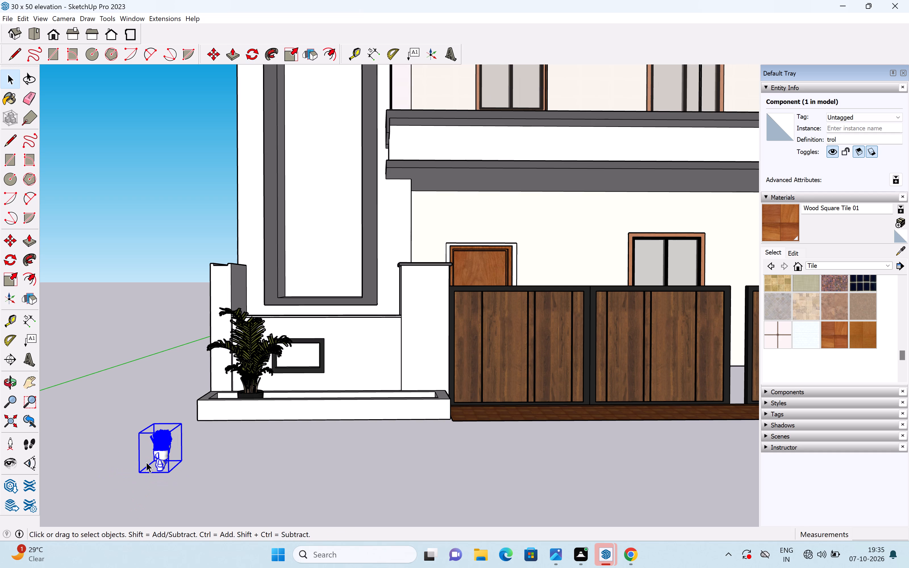
# Rotate the trol component 90° horizontally about its bottom corner so the two figure pots face the front.
pyautogui.click(147, 461)
pyautogui.click(161, 457)
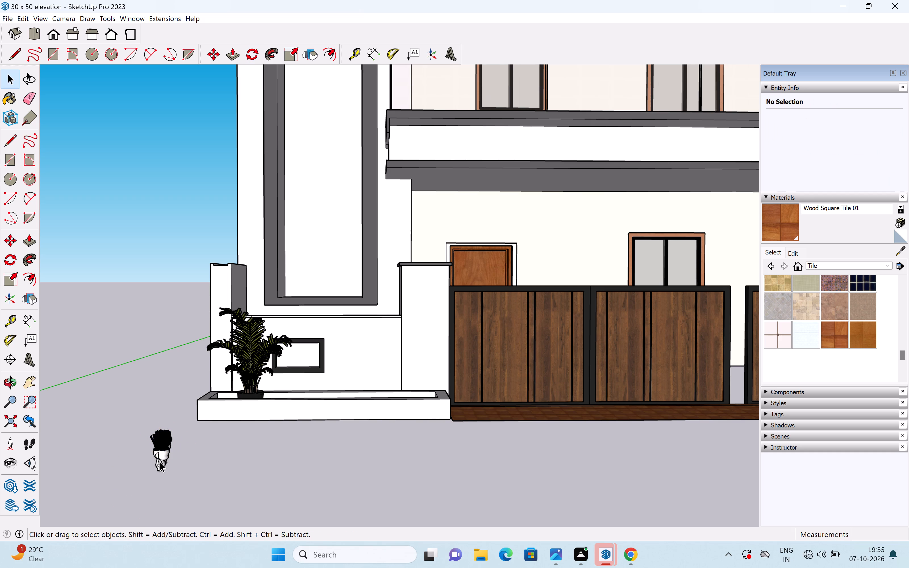
pyautogui.moveTo(145, 422); pyautogui.dragTo(186, 481)
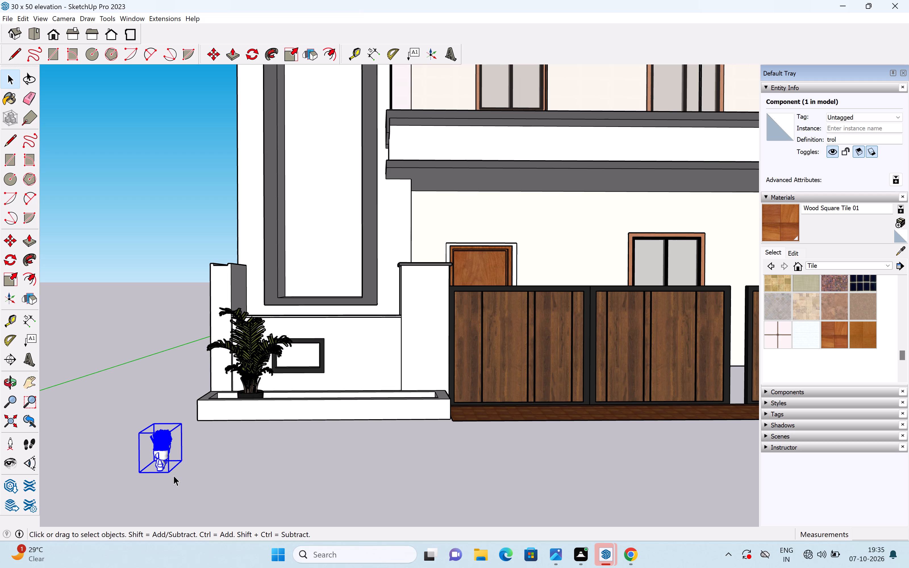
pyautogui.press('q')
pyautogui.press('Up')
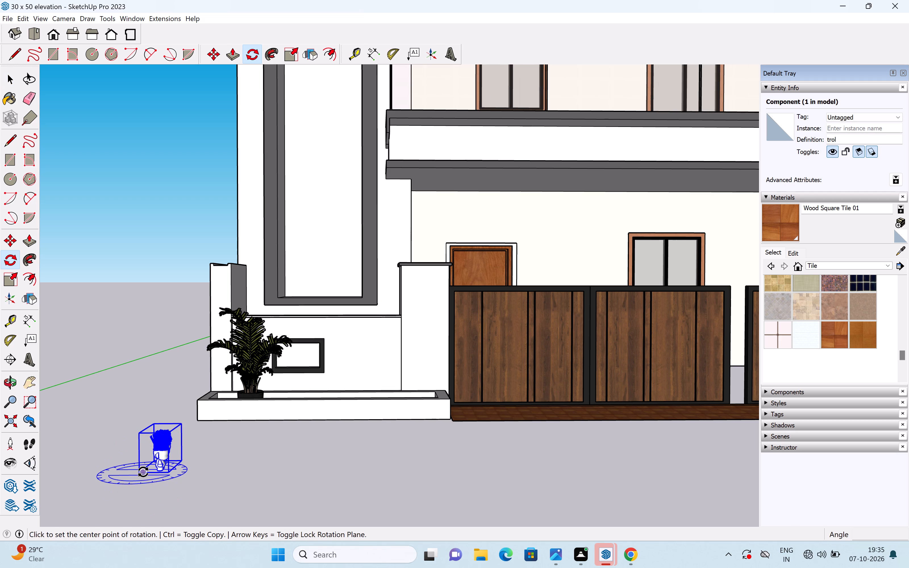
pyautogui.click(140, 472)
pyautogui.click(305, 483)
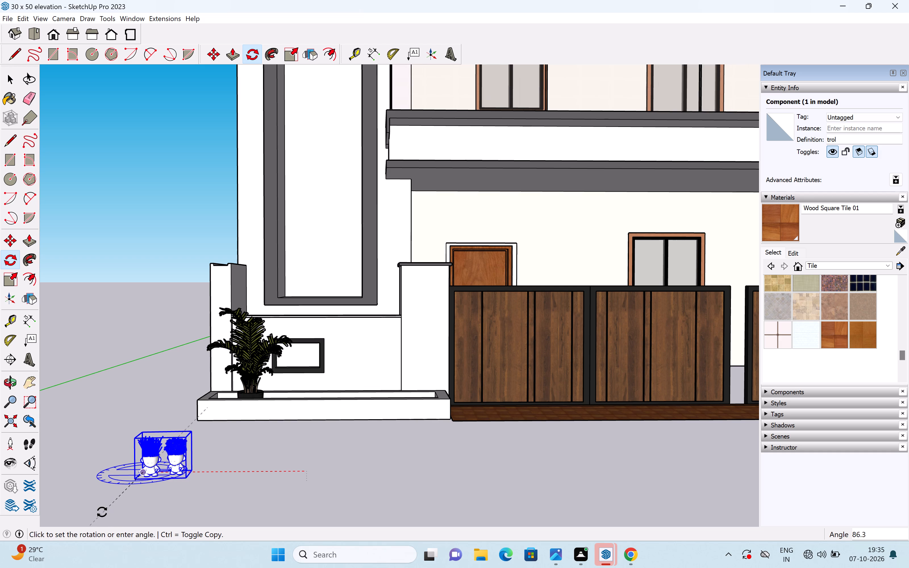
pyautogui.click(82, 523)
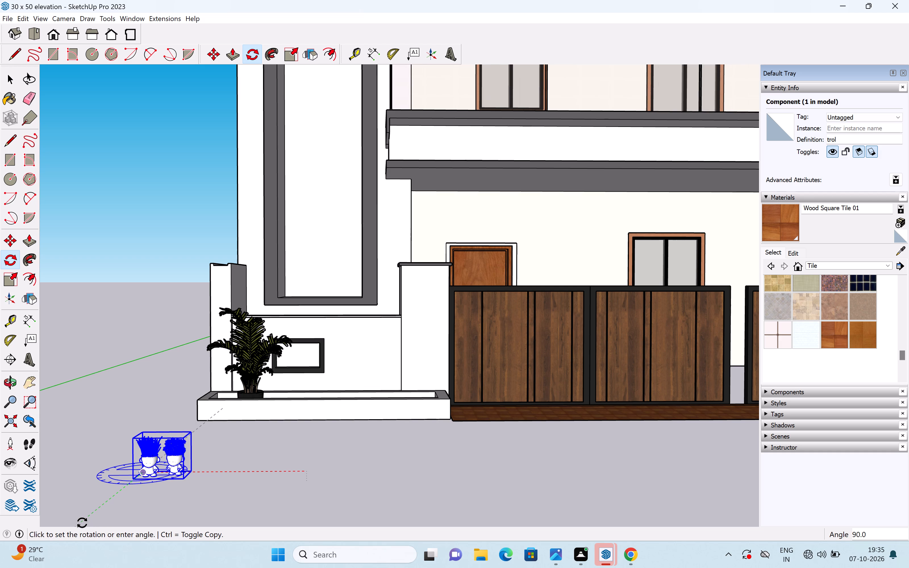
pyautogui.press('space')
# Scale the trol component by about 1.79 in height and slightly over 2 in width along the facade.
pyautogui.press('s')
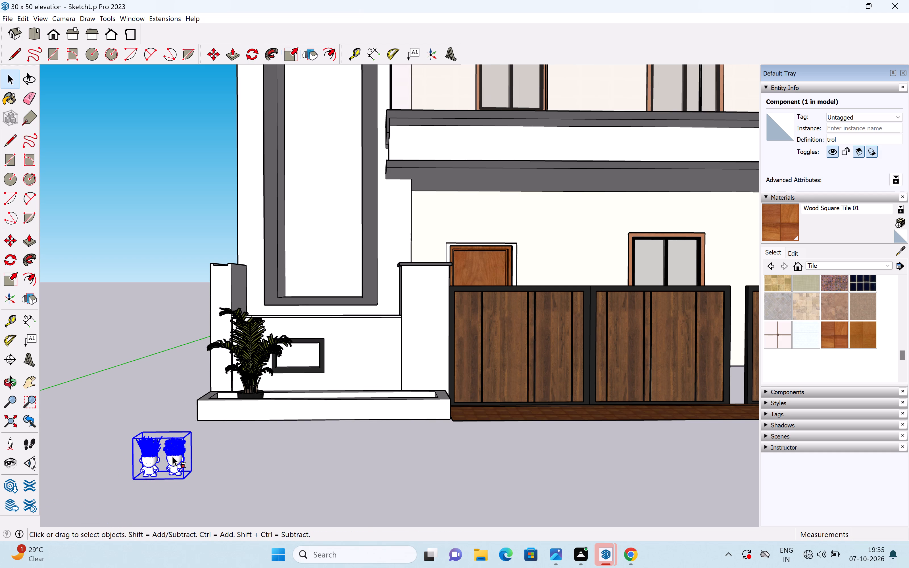
pyautogui.moveTo(163, 432); pyautogui.dragTo(163, 414)
pyautogui.scroll(6, 158, 436)
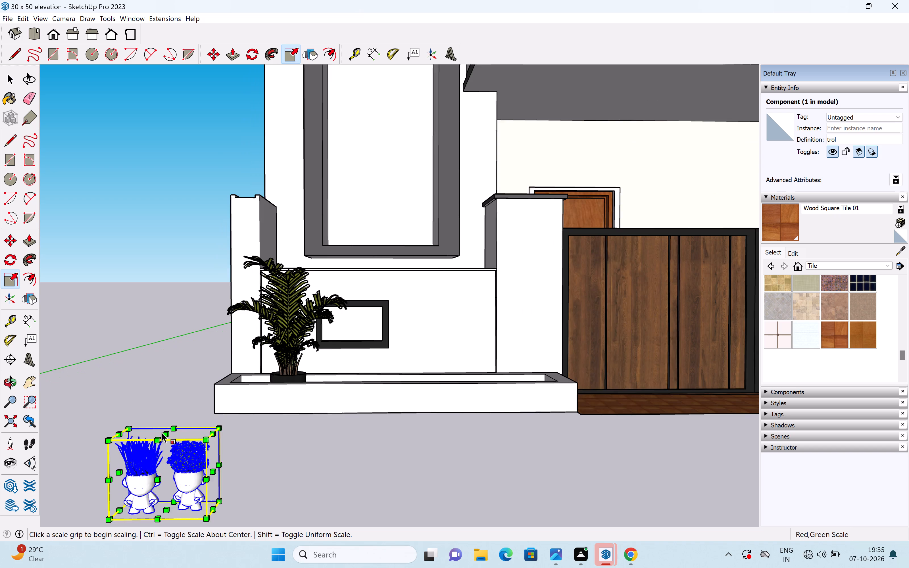
pyautogui.moveTo(168, 433); pyautogui.dragTo(176, 354)
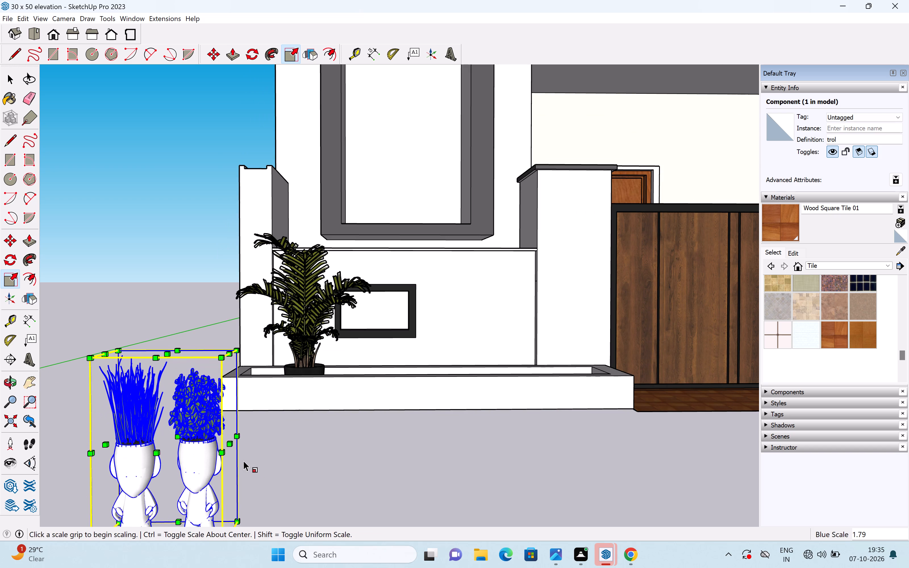
pyautogui.moveTo(231, 443); pyautogui.dragTo(345, 463)
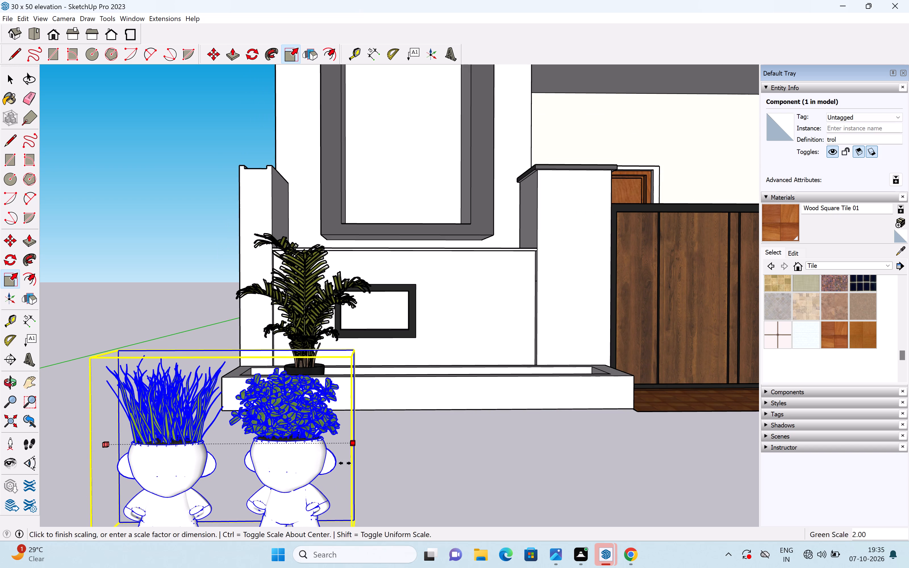
pyautogui.moveTo(345, 463); pyautogui.dragTo(381, 464)
pyautogui.press('s')
pyautogui.click(443, 457)
pyautogui.press('space')
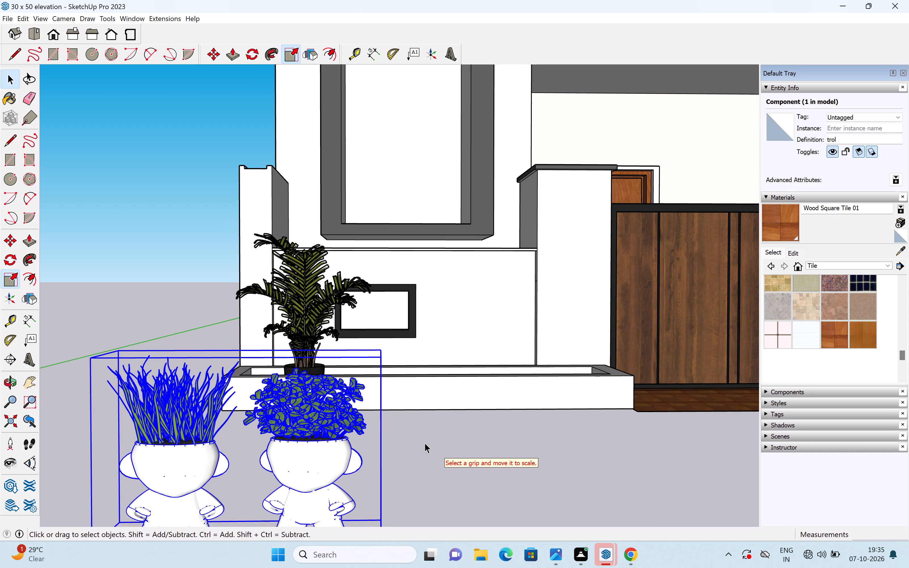
# Move the trol component about 12' 5" by its bottom corner onto the planter box floor, beside the potted palm.
pyautogui.scroll(-4, 418, 439)
pyautogui.press('m')
pyautogui.moveTo(402, 482); pyautogui.dragTo(404, 480)
pyautogui.moveTo(474, 381); pyautogui.dragTo(333, 414, button='middle')
pyautogui.scroll(5, 428, 392)
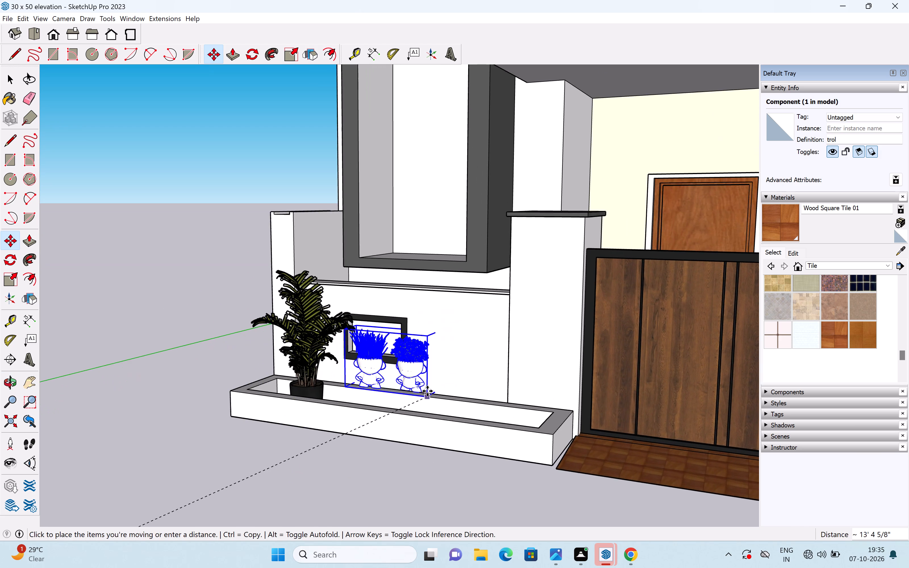
pyautogui.moveTo(427, 391); pyautogui.dragTo(287, 455, button='middle')
pyautogui.scroll(1, 286, 455)
pyautogui.scroll(8, 396, 419)
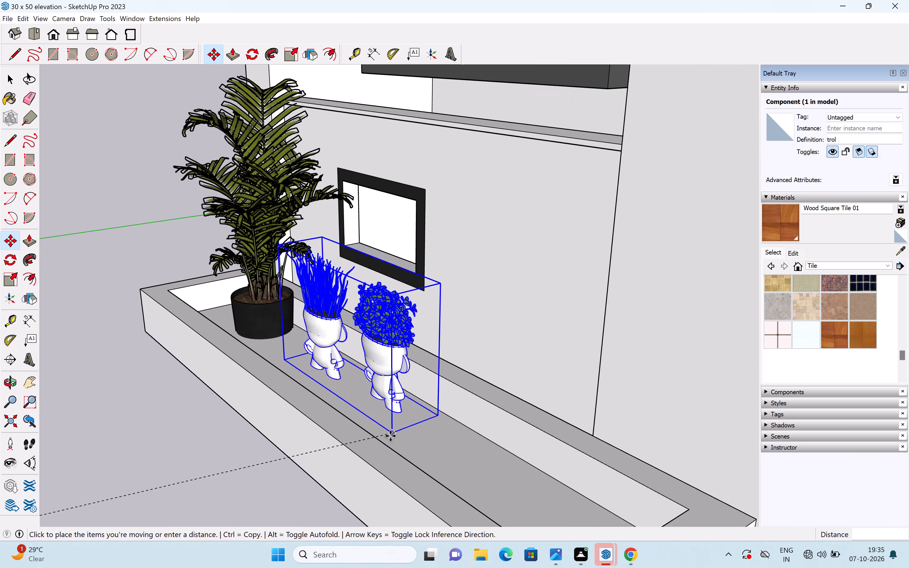
pyautogui.scroll(2, 414, 454)
pyautogui.middleClick(414, 454)
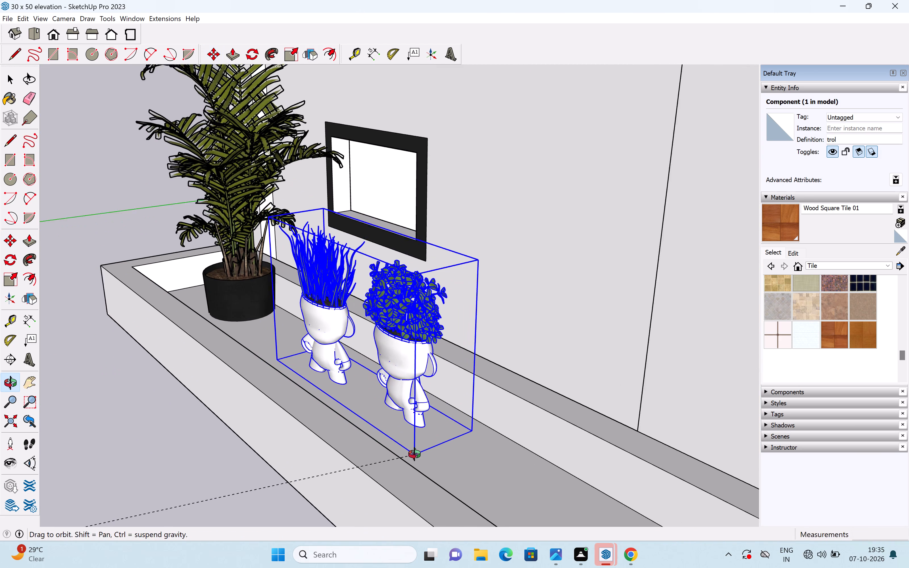
pyautogui.scroll(2, 414, 454)
pyautogui.moveTo(408, 453); pyautogui.dragTo(360, 474, button='middle')
pyautogui.scroll(1, 385, 463)
pyautogui.click(362, 486)
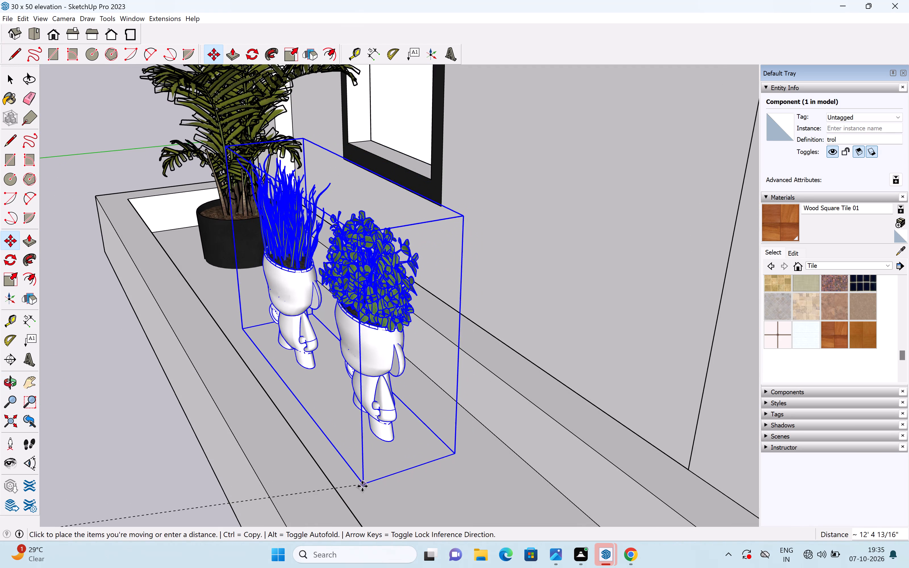
pyautogui.press('space')
# Shift the trol component by its bottom corner slightly towards the house wall, keeping it on the planter box floor.
pyautogui.scroll(-11, 384, 454)
pyautogui.moveTo(284, 461); pyautogui.dragTo(502, 364, button='middle')
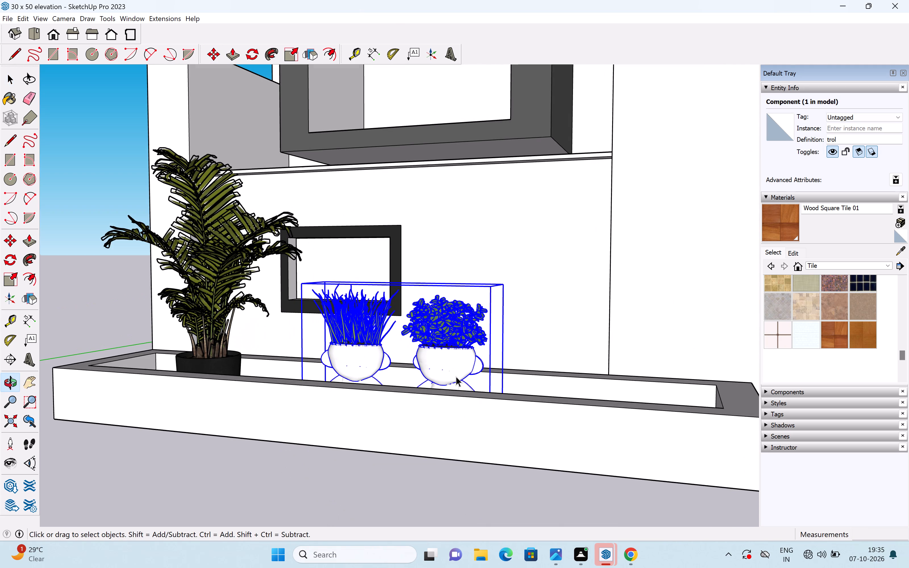
pyautogui.click(316, 447)
pyautogui.moveTo(433, 387); pyautogui.dragTo(142, 387, button='middle')
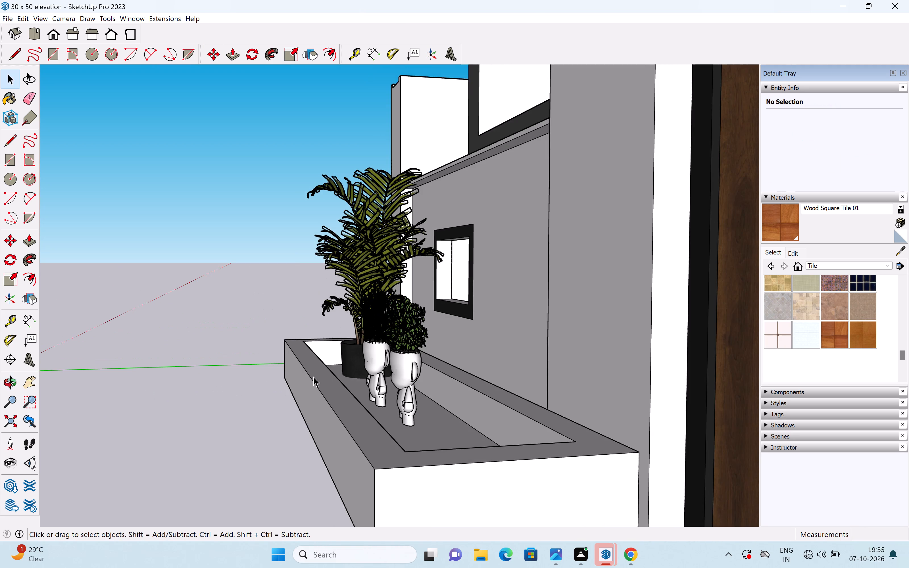
pyautogui.scroll(5, 405, 378)
pyautogui.click(405, 385)
pyautogui.press('m')
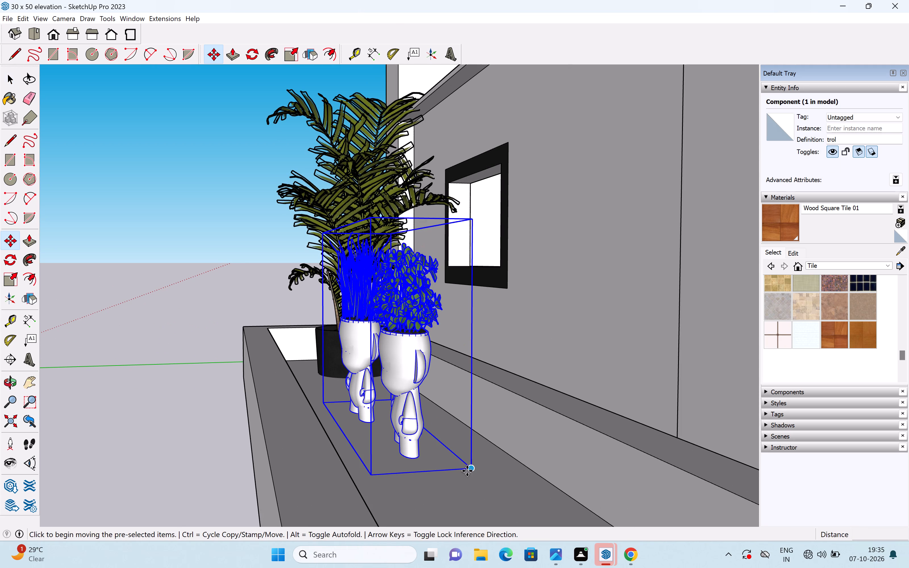
pyautogui.click(472, 467)
pyautogui.click(489, 462)
pyautogui.press('space')
pyautogui.scroll(-2, 444, 460)
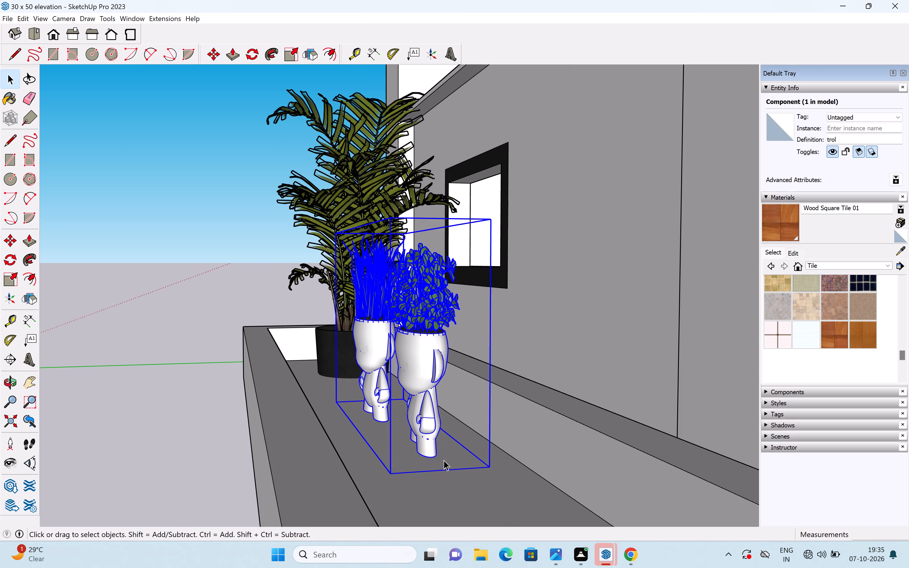
pyautogui.scroll(-10, 444, 460)
pyautogui.click(251, 461)
# Copy the KentiaPalm component inside its group about 6' 11" along the facade, towards the gate end of the planter box.
pyautogui.moveTo(302, 451); pyautogui.dragTo(627, 388, button='middle')
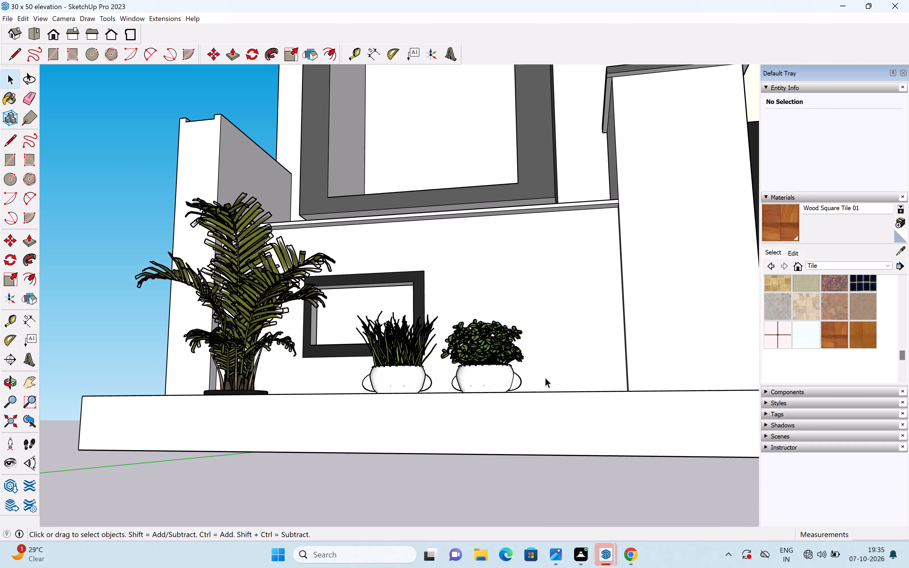
pyautogui.scroll(-8, 541, 375)
pyautogui.moveTo(504, 387); pyautogui.dragTo(481, 447, button='middle')
pyautogui.scroll(-1, 503, 393)
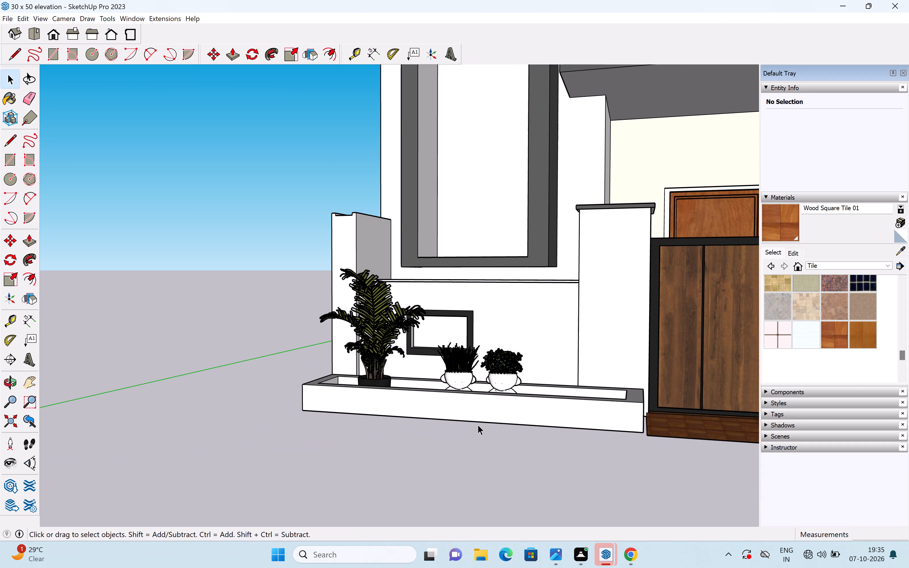
pyautogui.scroll(-10, 478, 425)
pyautogui.moveTo(476, 420); pyautogui.dragTo(571, 385, button='middle')
pyautogui.scroll(6, 471, 406)
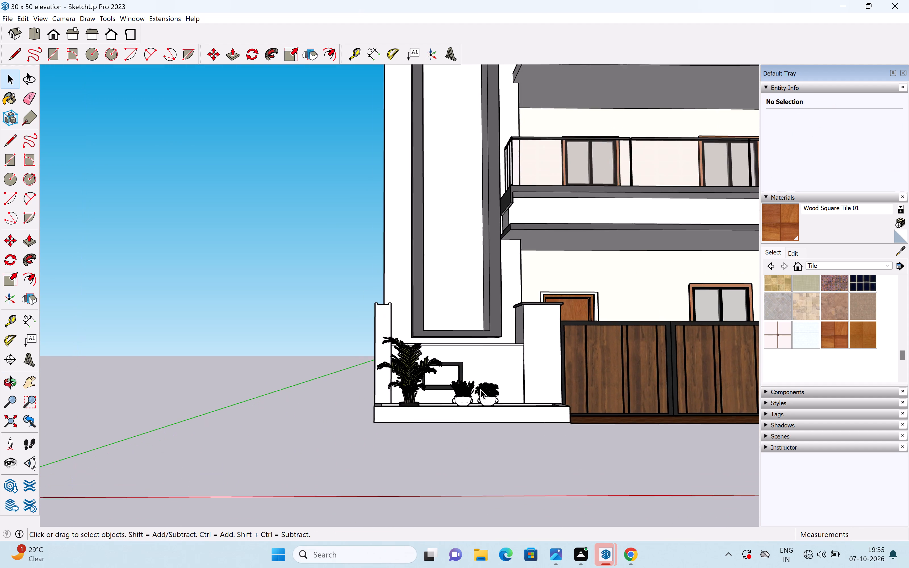
pyautogui.scroll(12, 480, 389)
pyautogui.click(298, 387)
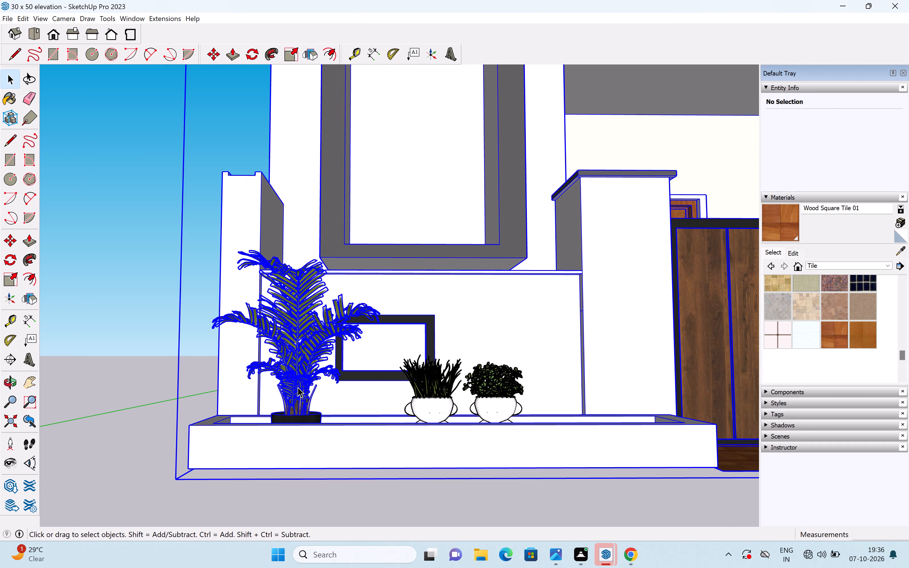
pyautogui.doubleClick(297, 387)
pyautogui.click(294, 386)
pyautogui.tripleClick(294, 385)
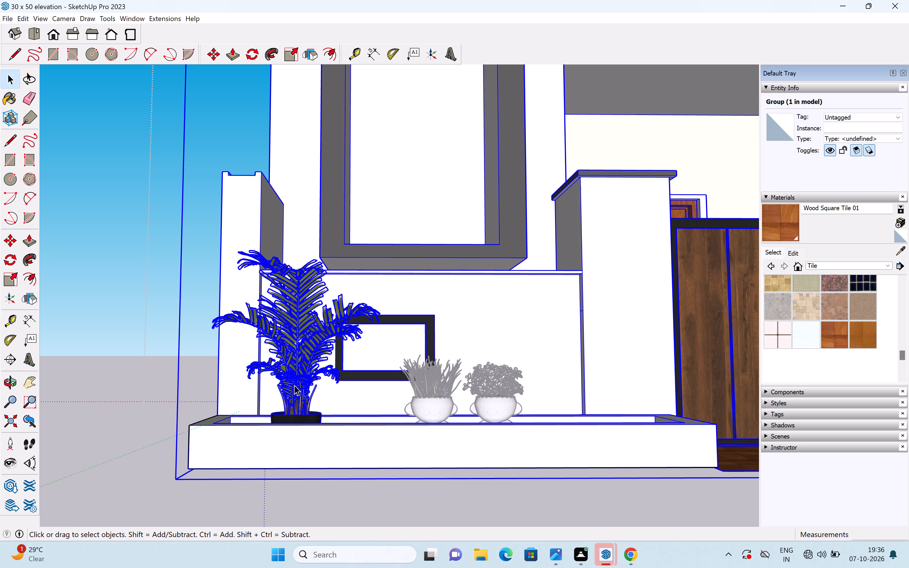
pyautogui.press('m')
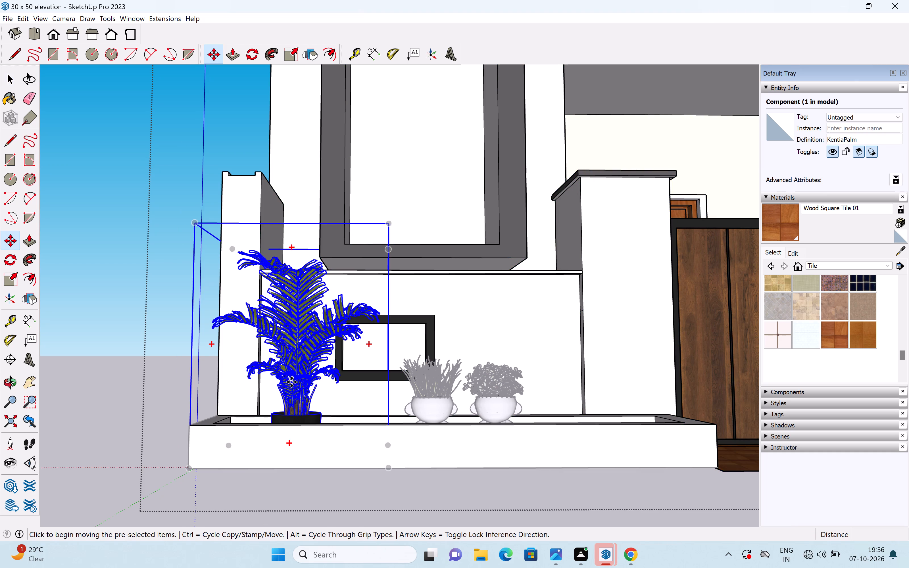
pyautogui.moveTo(291, 381); pyautogui.dragTo(591, 402)
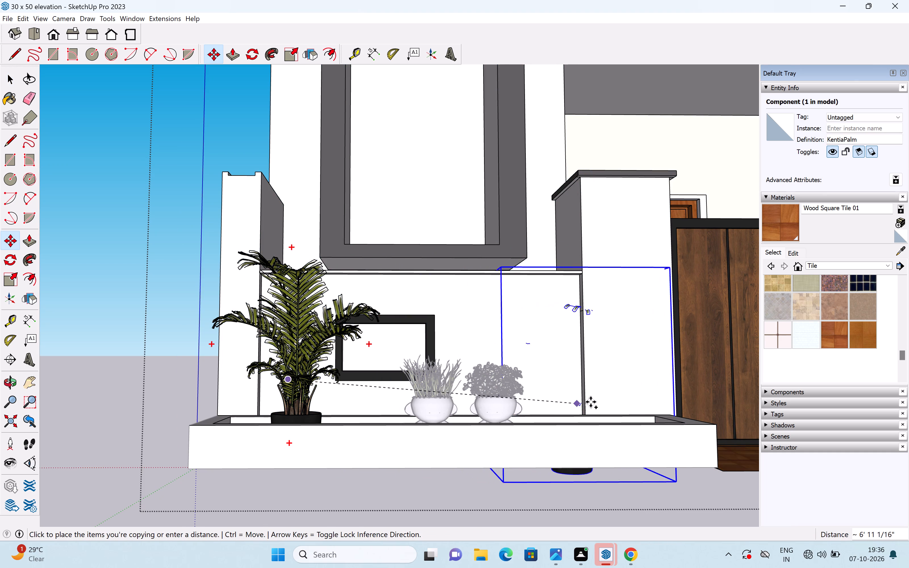
pyautogui.moveTo(591, 402); pyautogui.dragTo(593, 400)
pyautogui.moveTo(593, 380); pyautogui.dragTo(590, 369)
# Move the copied palm about 1' 11" by its bottom corner to the planter box's bottom front corner beside the gate.
pyautogui.moveTo(580, 368); pyautogui.dragTo(313, 377, button='middle')
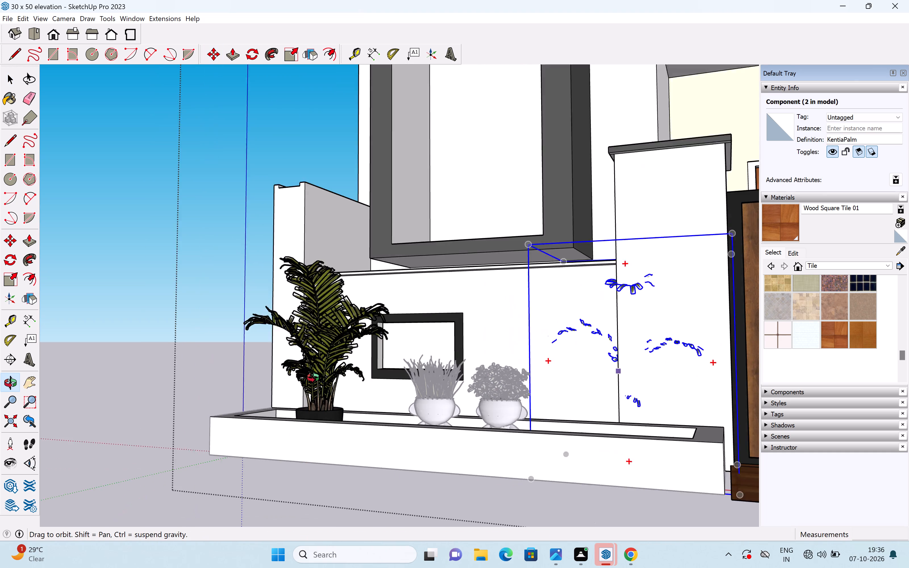
pyautogui.moveTo(313, 377); pyautogui.dragTo(309, 378, button='middle')
pyautogui.scroll(-6, 341, 375)
pyautogui.keyDown('shift'); pyautogui.moveTo(392, 385); pyautogui.dragTo(371, 319, button='middle'); pyautogui.keyUp('shift')
pyautogui.moveTo(414, 392); pyautogui.dragTo(476, 360, button='middle')
pyautogui.click(587, 374)
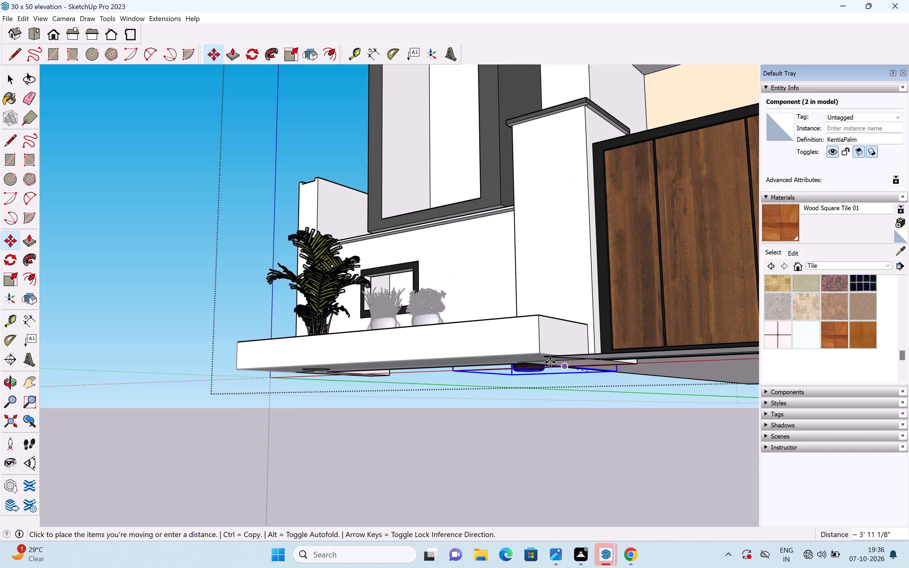
pyautogui.click(541, 348)
pyautogui.press('space')
pyautogui.click(410, 432)
# Examine the planter box plants against the whole front facade.
pyautogui.moveTo(422, 408); pyautogui.dragTo(428, 446, button='middle')
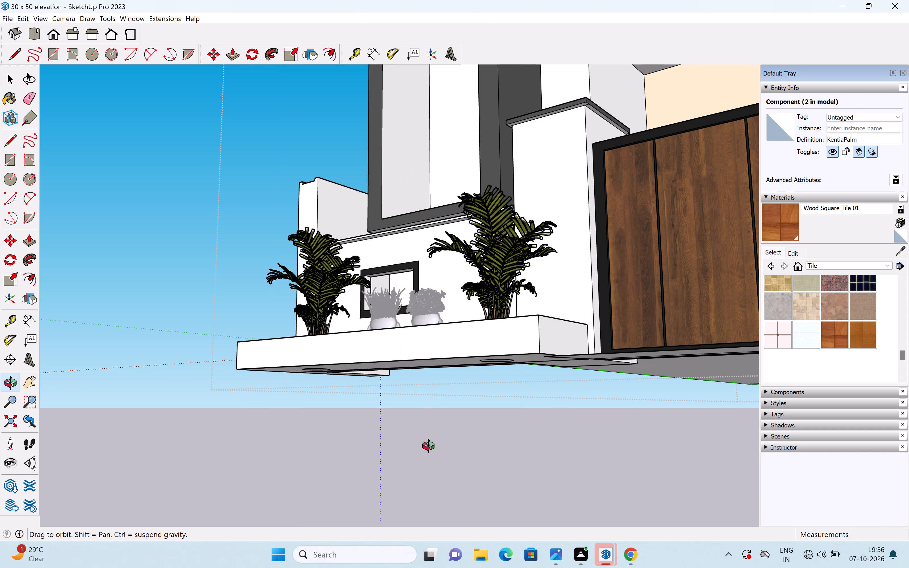
pyautogui.moveTo(428, 446); pyautogui.dragTo(466, 532, button='middle')
pyautogui.scroll(-11, 465, 458)
pyautogui.moveTo(385, 440); pyautogui.dragTo(510, 402, button='middle')
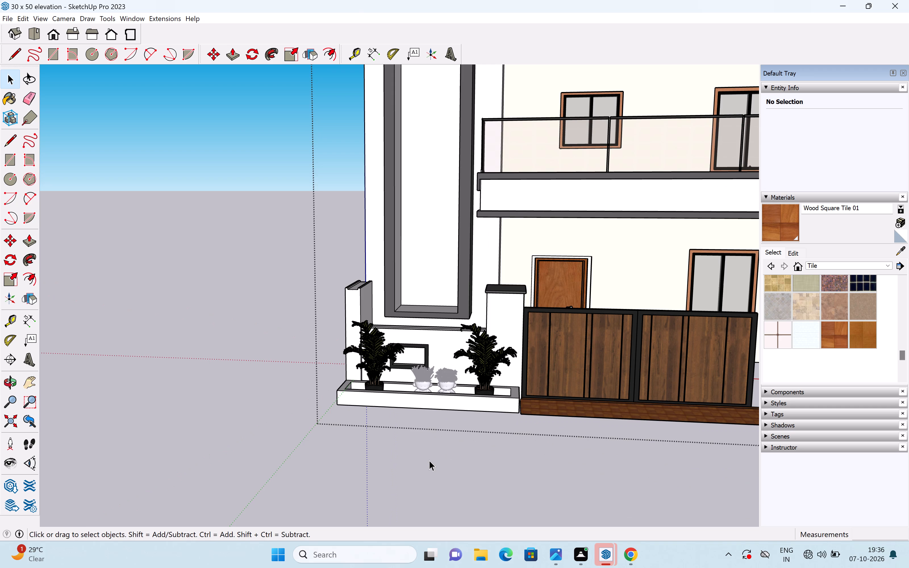
pyautogui.click(429, 460)
pyautogui.scroll(-12, 438, 431)
pyautogui.moveTo(449, 418); pyautogui.dragTo(484, 394, button='middle')
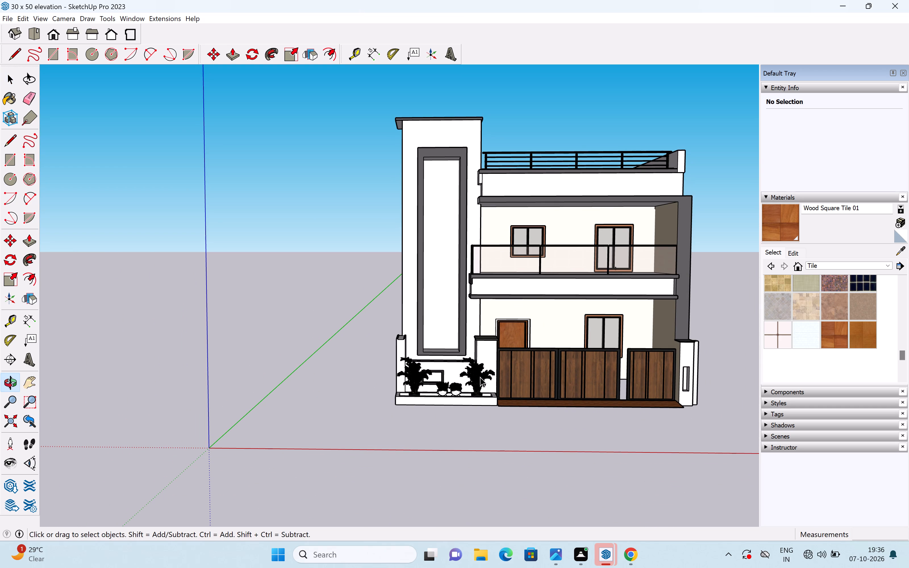
pyautogui.scroll(-3, 512, 359)
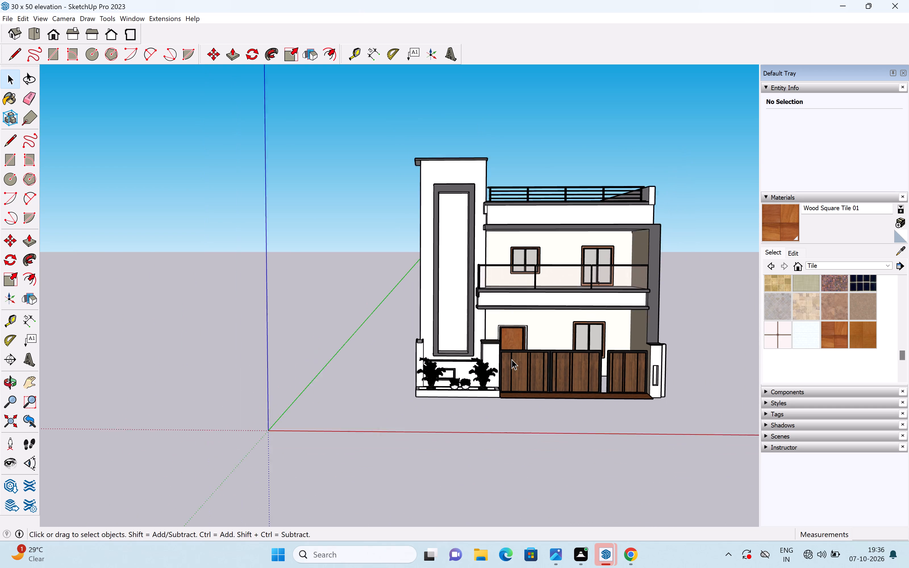
# Paint the ceiling face above the first-floor balcony inside the house group with Wood Floor Parquet from the Wood materials.
pyautogui.moveTo(524, 315); pyautogui.dragTo(512, 252, button='middle')
pyautogui.scroll(3, 523, 242)
pyautogui.moveTo(523, 234); pyautogui.dragTo(523, 188, button='middle')
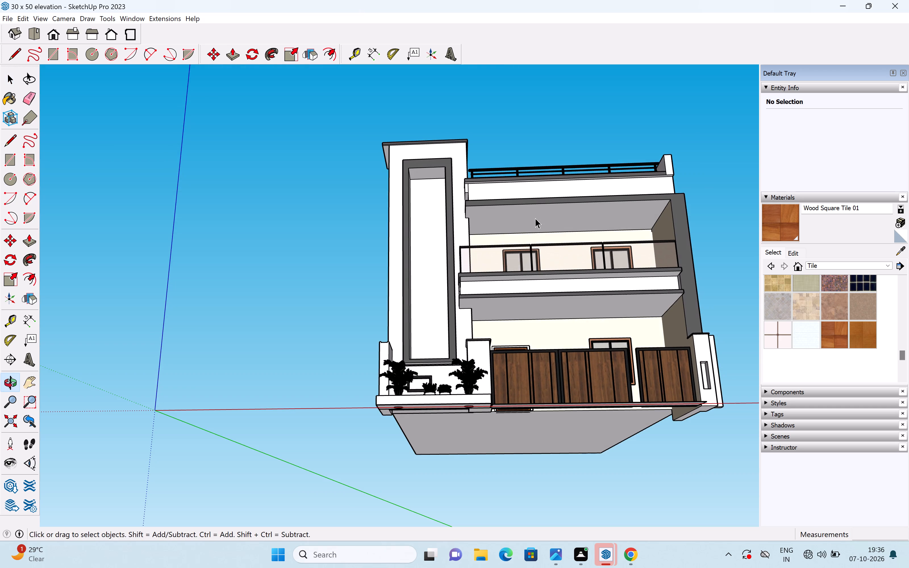
pyautogui.click(535, 218)
pyautogui.scroll(6, 535, 219)
pyautogui.doubleClick(535, 218)
pyautogui.keyDown('shift'); pyautogui.moveTo(534, 218); pyautogui.dragTo(514, 217, button='middle'); pyautogui.keyUp('shift')
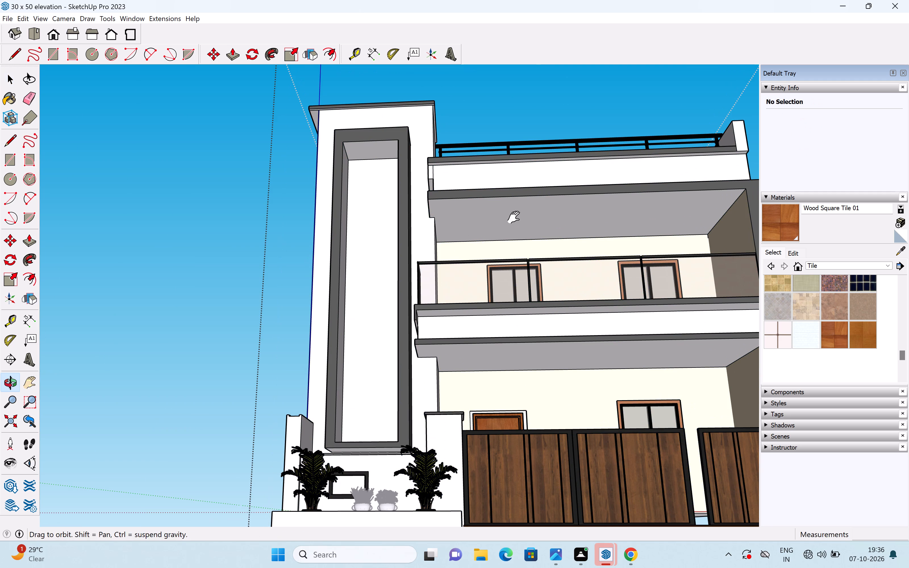
pyautogui.keyDown('shift'); pyautogui.moveTo(514, 217); pyautogui.dragTo(424, 240, button='middle'); pyautogui.keyUp('shift')
pyautogui.tripleClick(465, 240)
pyautogui.click(465, 240)
pyautogui.click(465, 240)
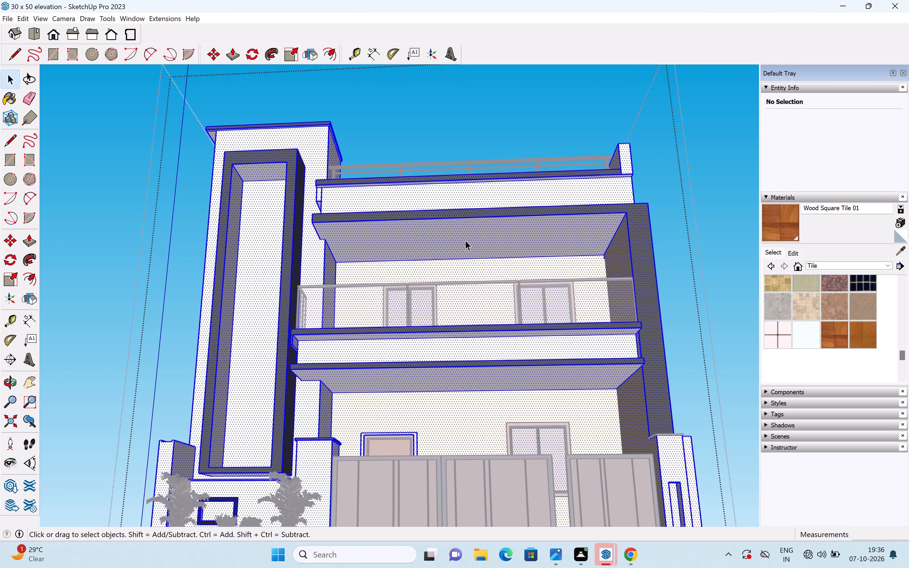
pyautogui.tripleClick(499, 241)
pyautogui.click(530, 239)
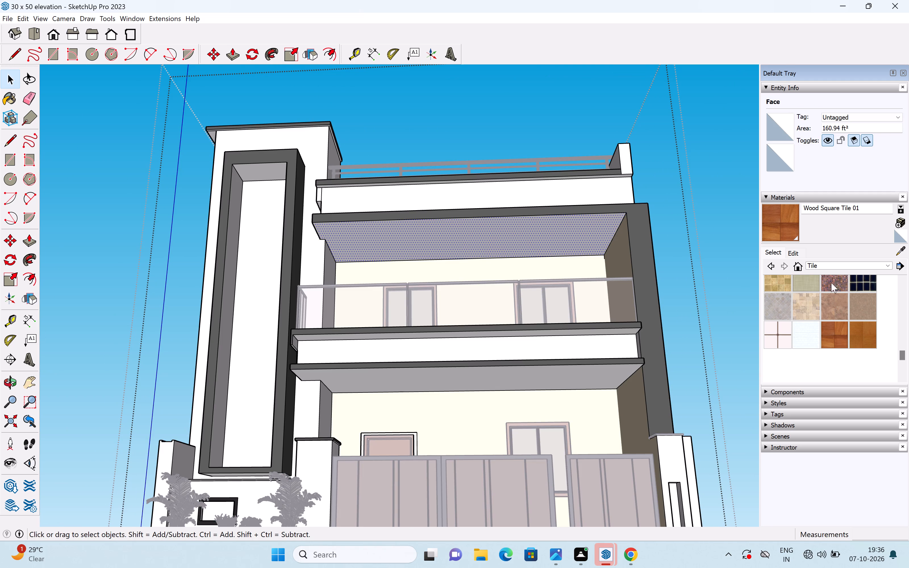
pyautogui.click(821, 265)
pyautogui.scroll(-2, 825, 341)
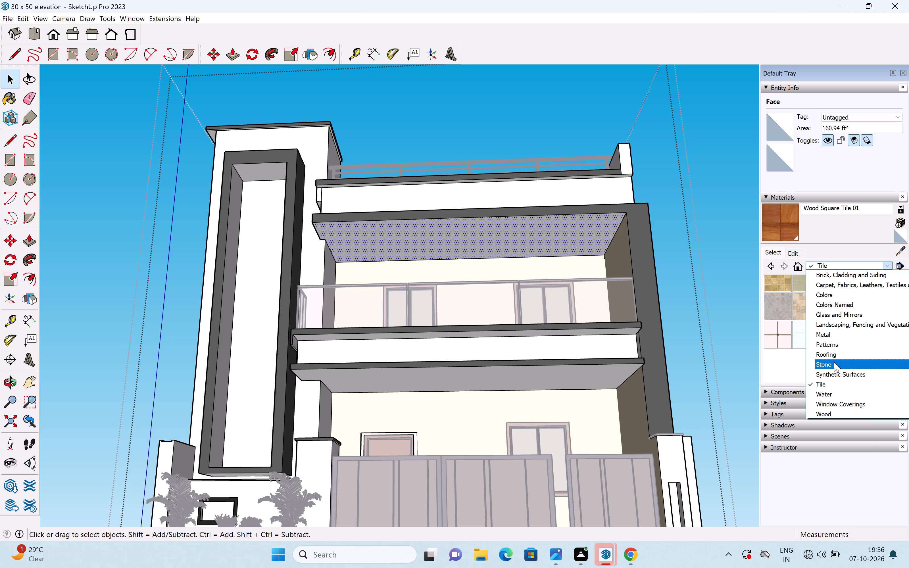
pyautogui.click(825, 408)
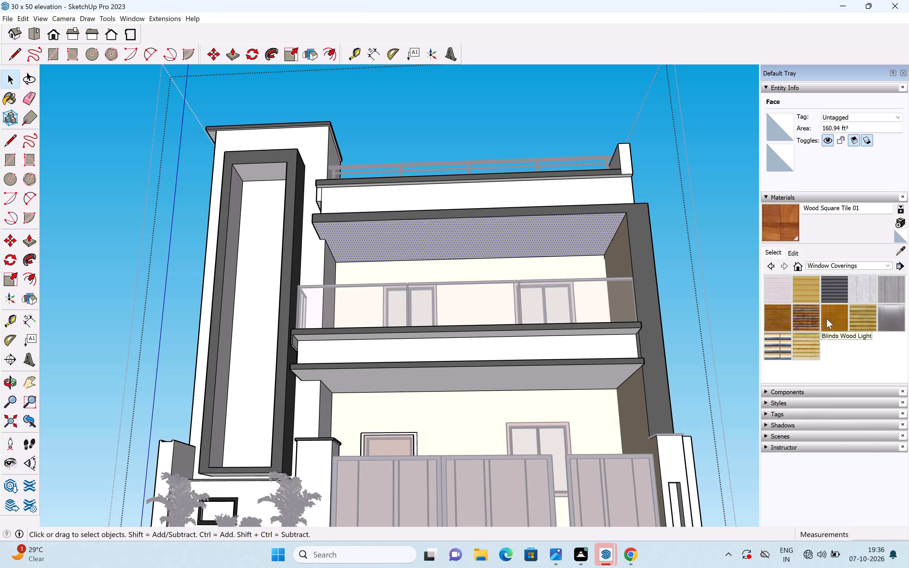
pyautogui.scroll(4, 839, 320)
pyautogui.click(830, 266)
pyautogui.click(870, 415)
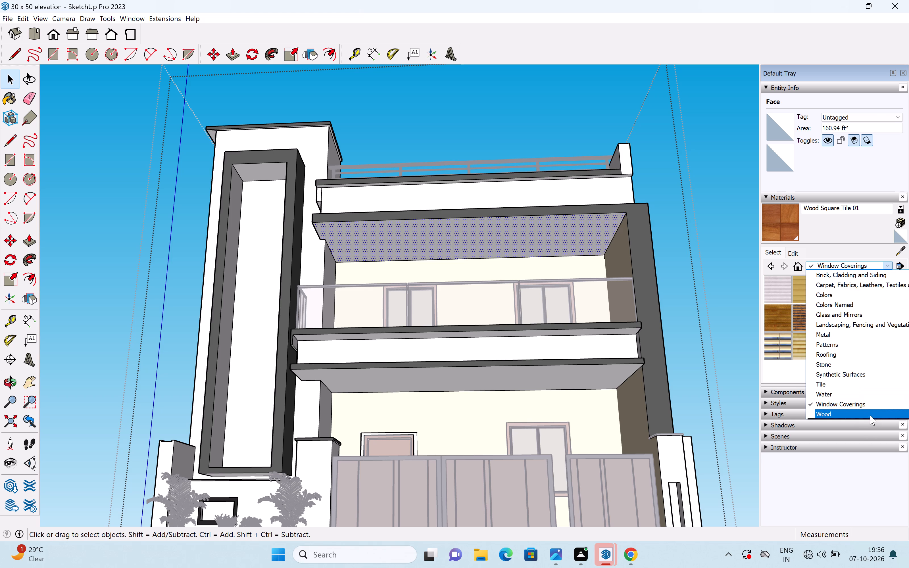
pyautogui.click(815, 317)
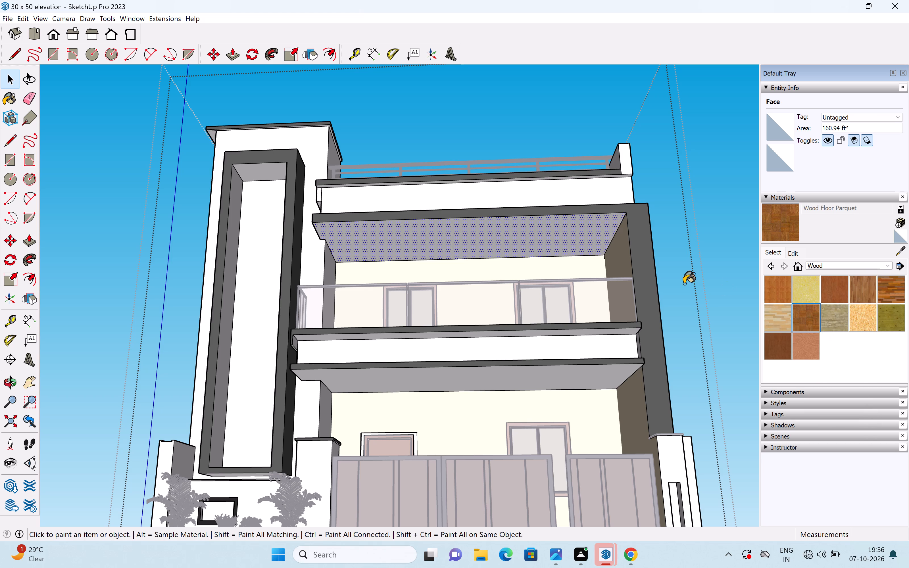
pyautogui.click(537, 242)
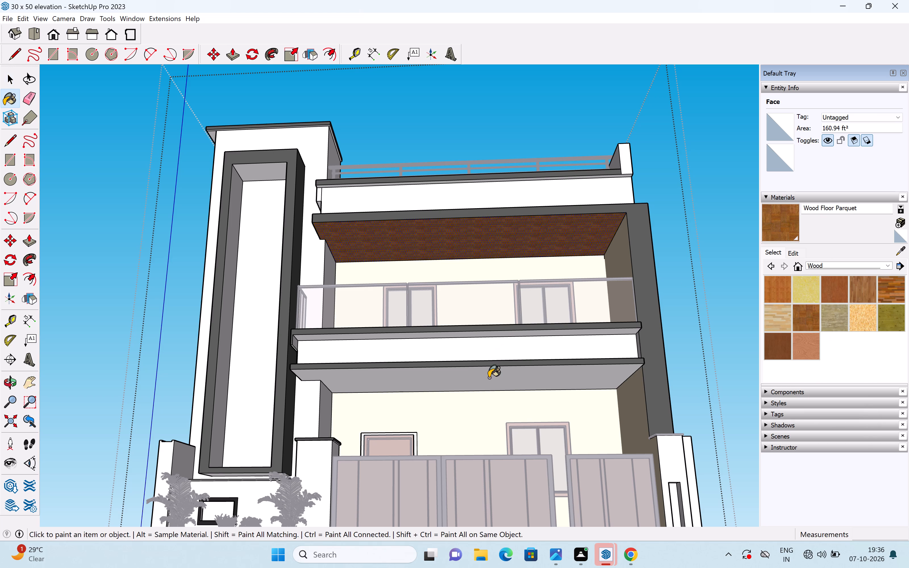
pyautogui.press('space')
# Paint the underside of the first-floor balcony slab with Wood Floor Parquet.
pyautogui.click(489, 377)
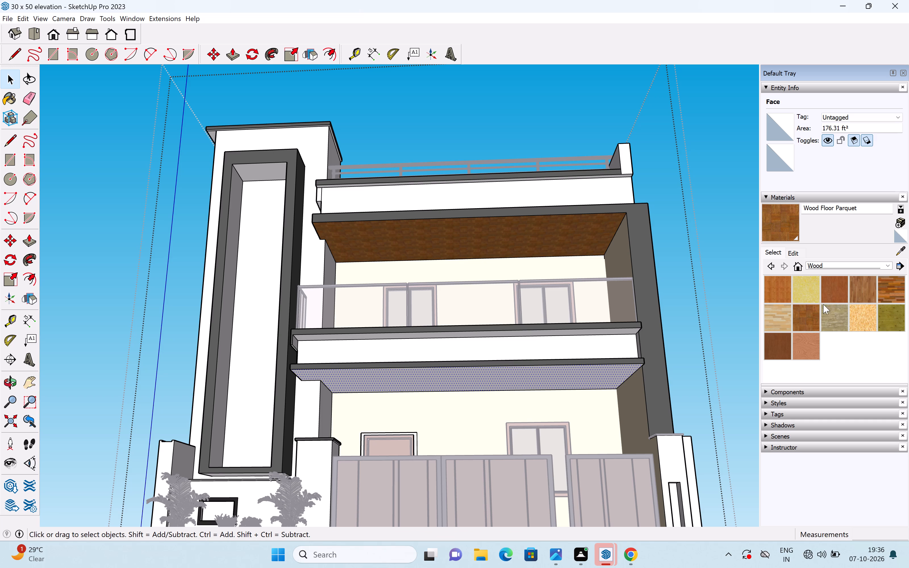
pyautogui.click(812, 316)
pyautogui.click(578, 377)
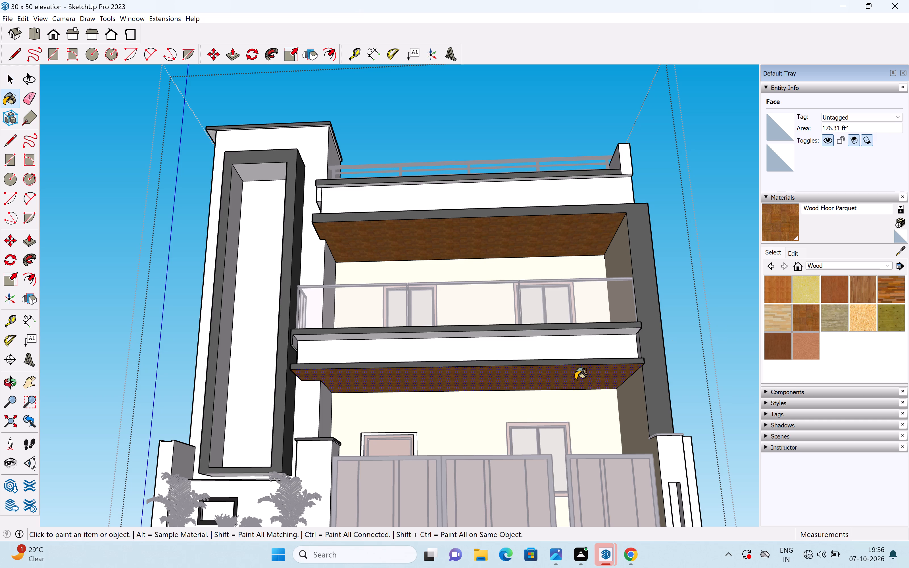
pyautogui.press('space')
pyautogui.click(704, 258)
# Examine the front facade with its wood-finished ceilings from the front and from below.
pyautogui.moveTo(673, 273); pyautogui.dragTo(645, 379, button='middle')
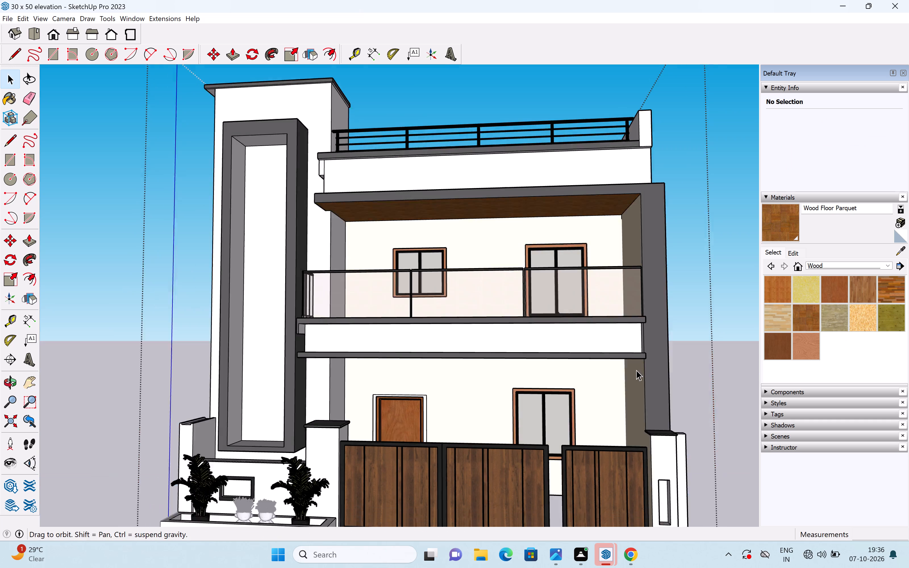
pyautogui.scroll(-6, 632, 365)
pyautogui.moveTo(615, 350); pyautogui.dragTo(627, 285, button='middle')
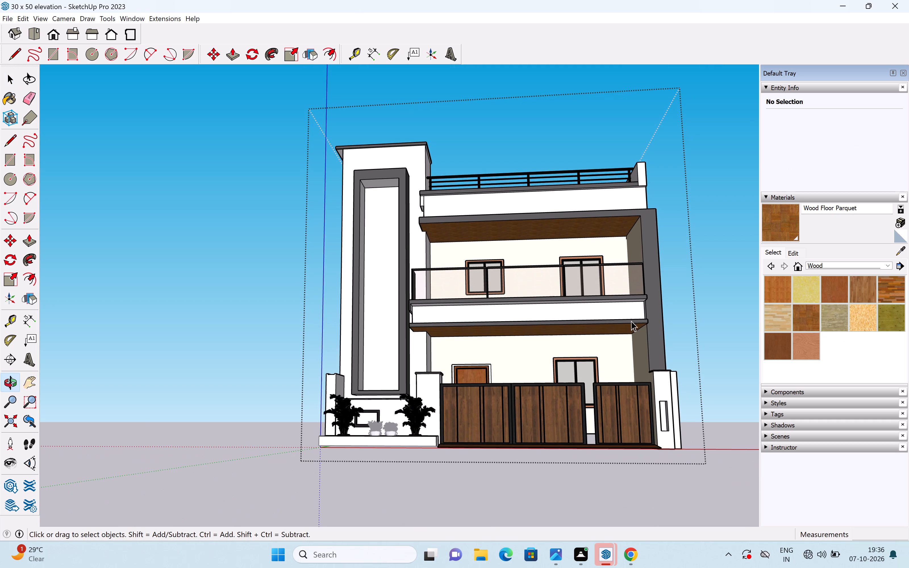
pyautogui.moveTo(533, 367); pyautogui.dragTo(597, 382, button='middle')
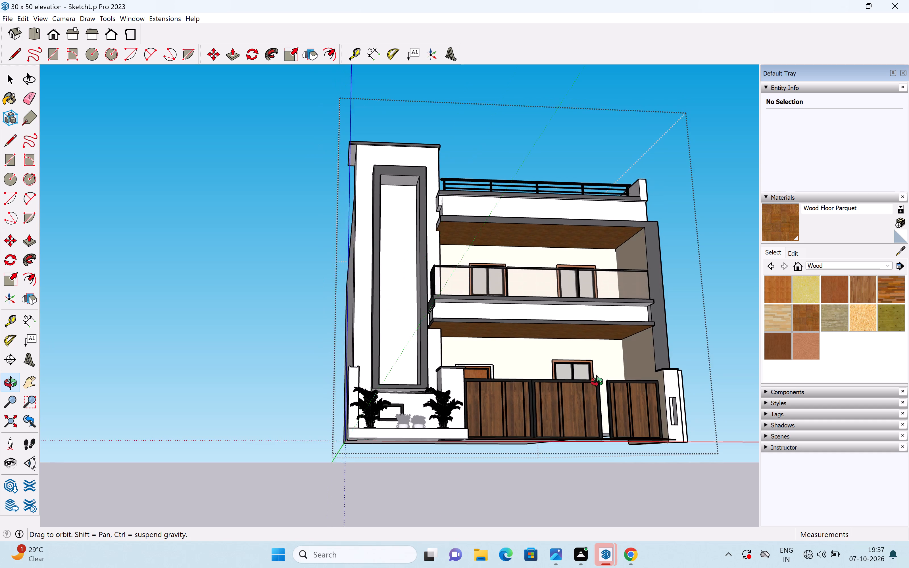
pyautogui.moveTo(597, 382); pyautogui.dragTo(588, 411, button='middle')
pyautogui.scroll(4, 874, 298)
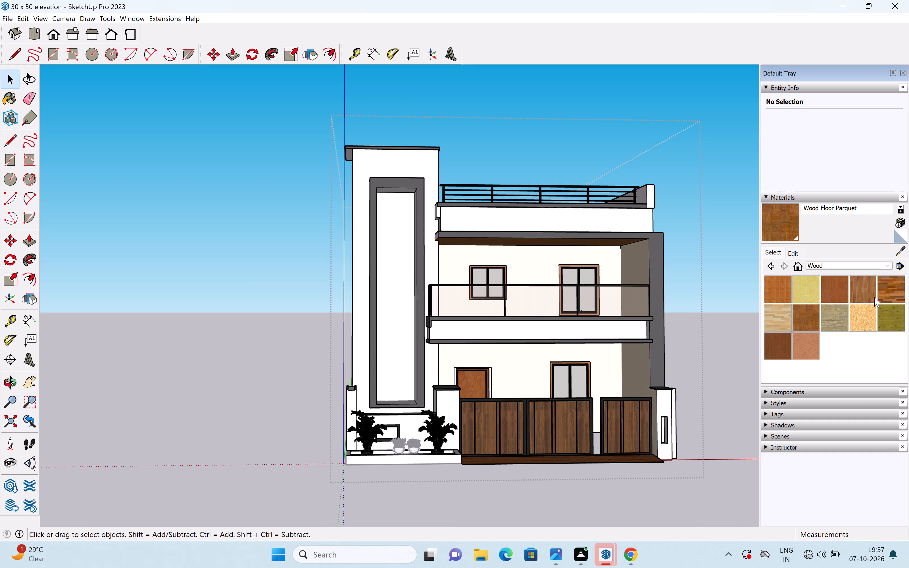
pyautogui.scroll(3, 845, 302)
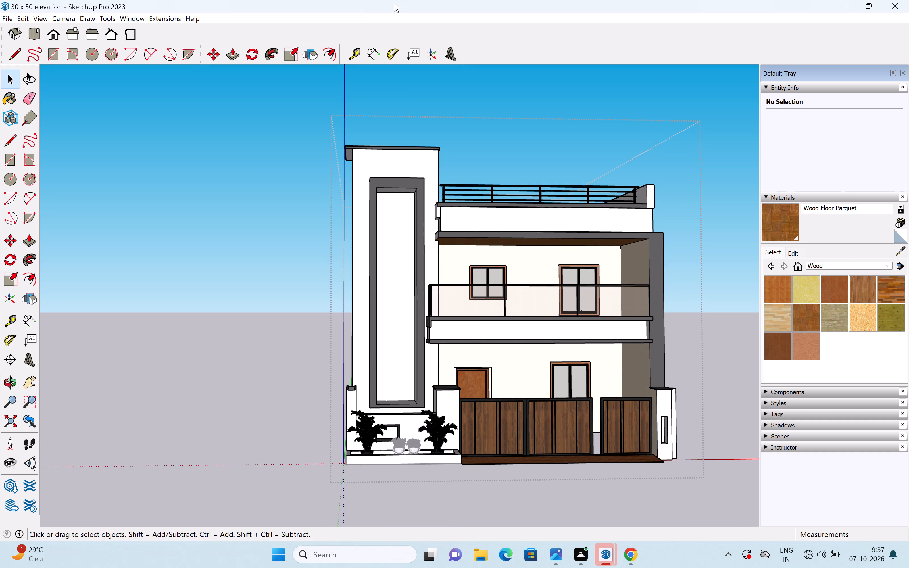
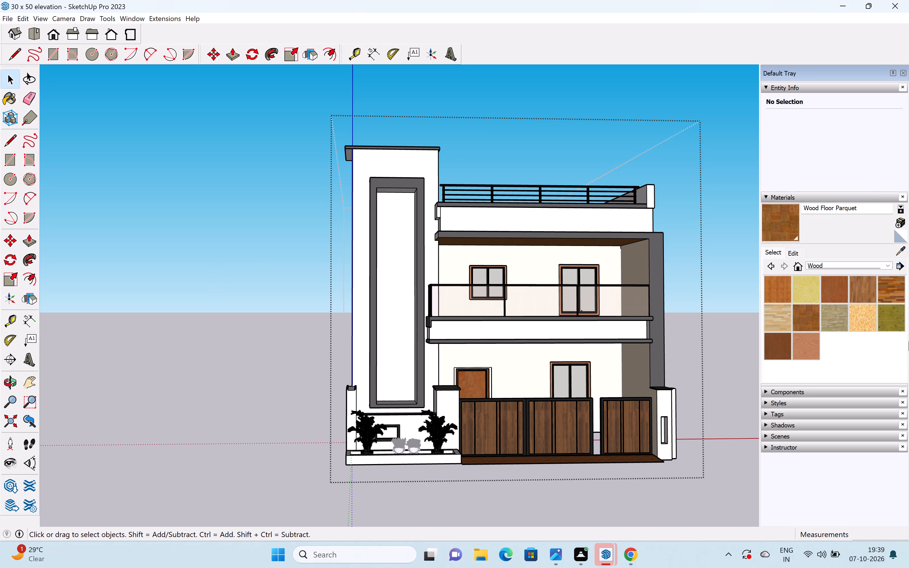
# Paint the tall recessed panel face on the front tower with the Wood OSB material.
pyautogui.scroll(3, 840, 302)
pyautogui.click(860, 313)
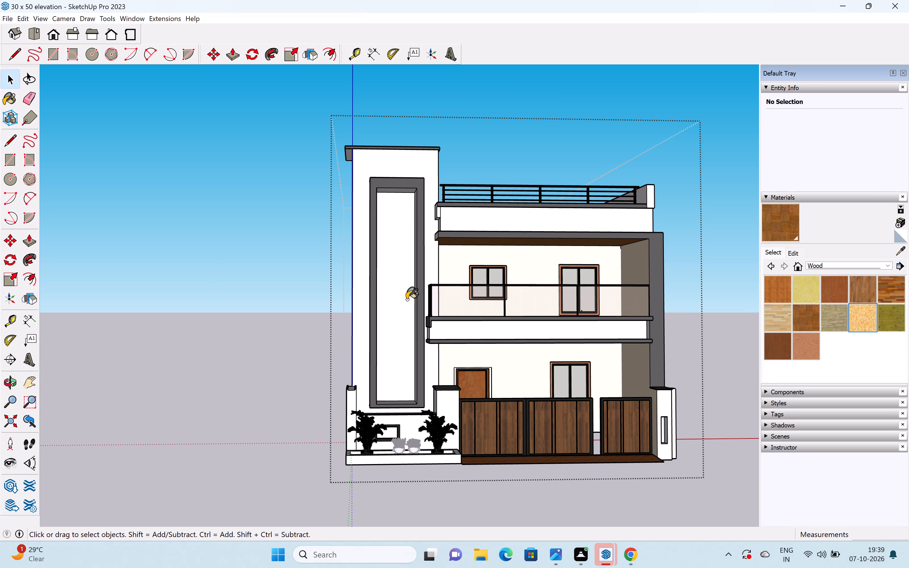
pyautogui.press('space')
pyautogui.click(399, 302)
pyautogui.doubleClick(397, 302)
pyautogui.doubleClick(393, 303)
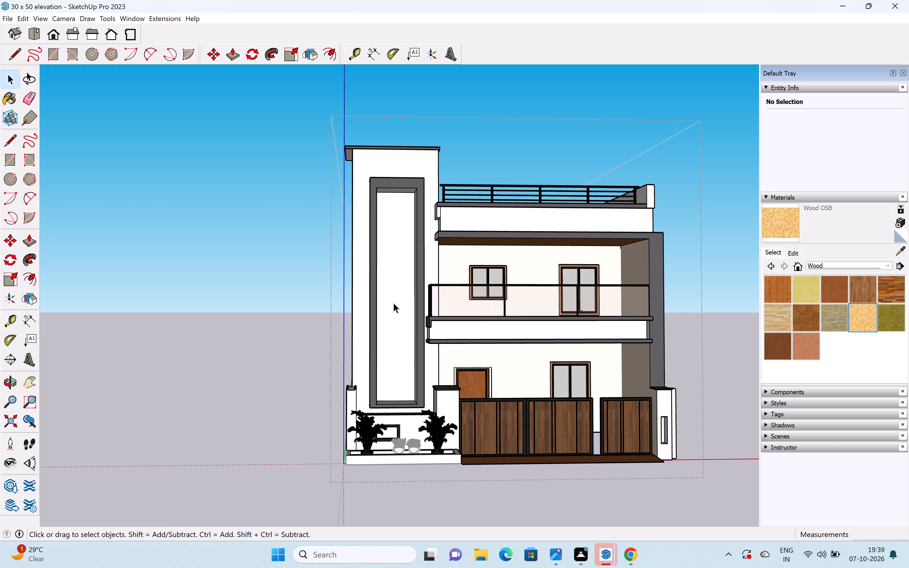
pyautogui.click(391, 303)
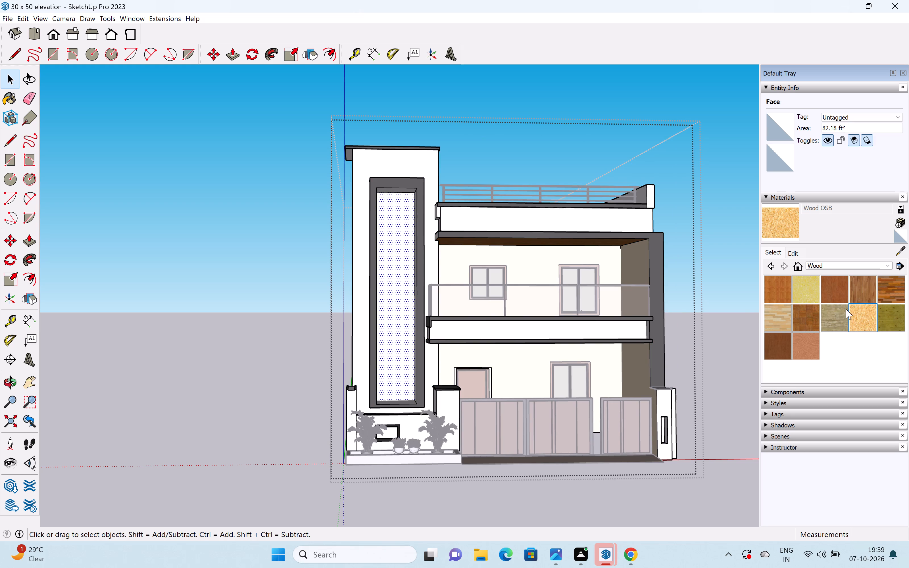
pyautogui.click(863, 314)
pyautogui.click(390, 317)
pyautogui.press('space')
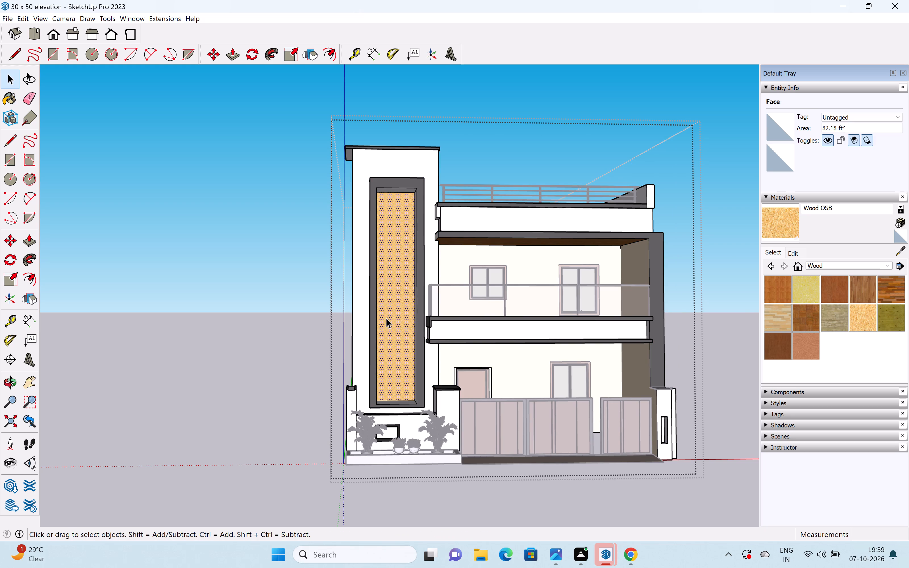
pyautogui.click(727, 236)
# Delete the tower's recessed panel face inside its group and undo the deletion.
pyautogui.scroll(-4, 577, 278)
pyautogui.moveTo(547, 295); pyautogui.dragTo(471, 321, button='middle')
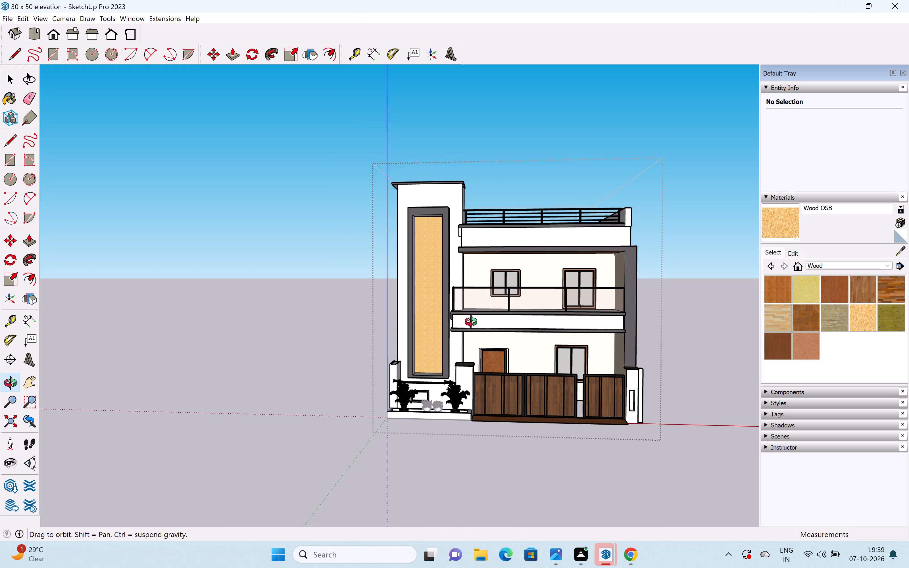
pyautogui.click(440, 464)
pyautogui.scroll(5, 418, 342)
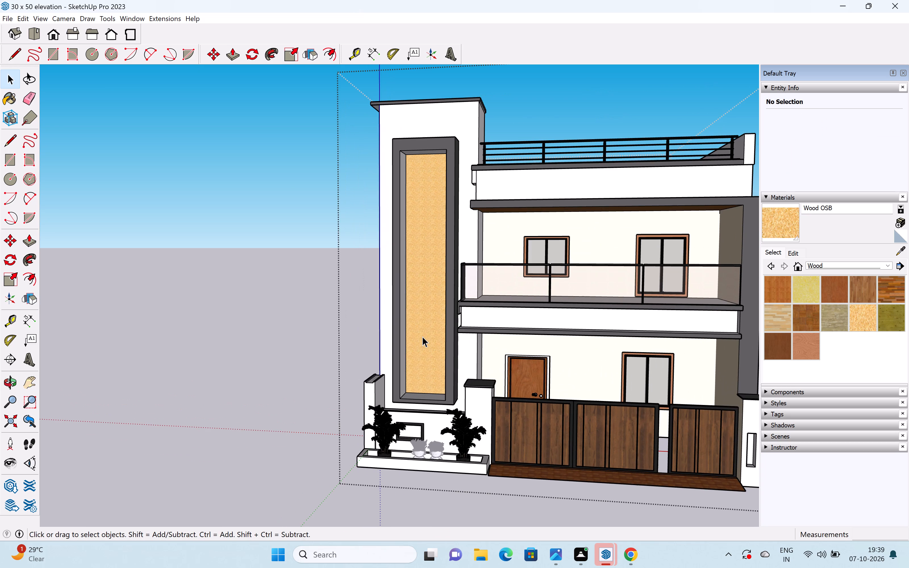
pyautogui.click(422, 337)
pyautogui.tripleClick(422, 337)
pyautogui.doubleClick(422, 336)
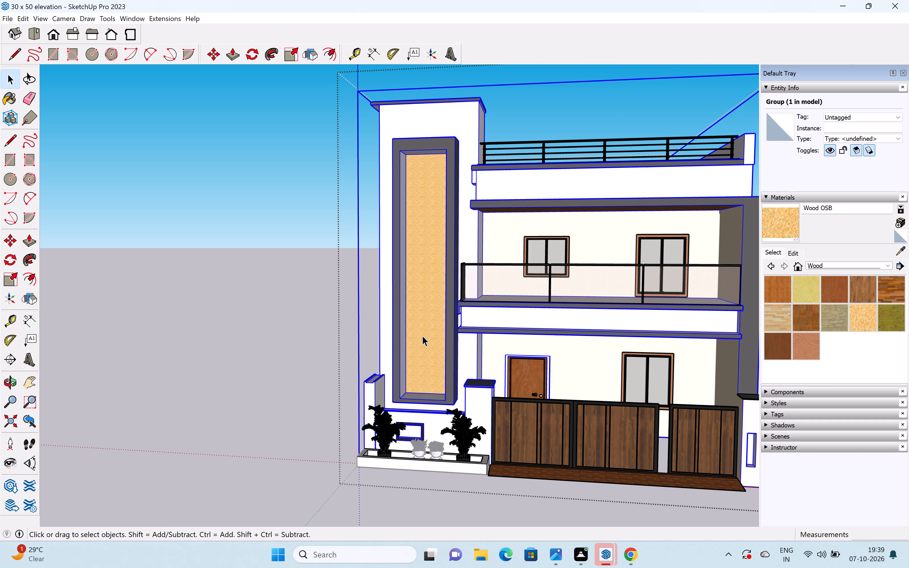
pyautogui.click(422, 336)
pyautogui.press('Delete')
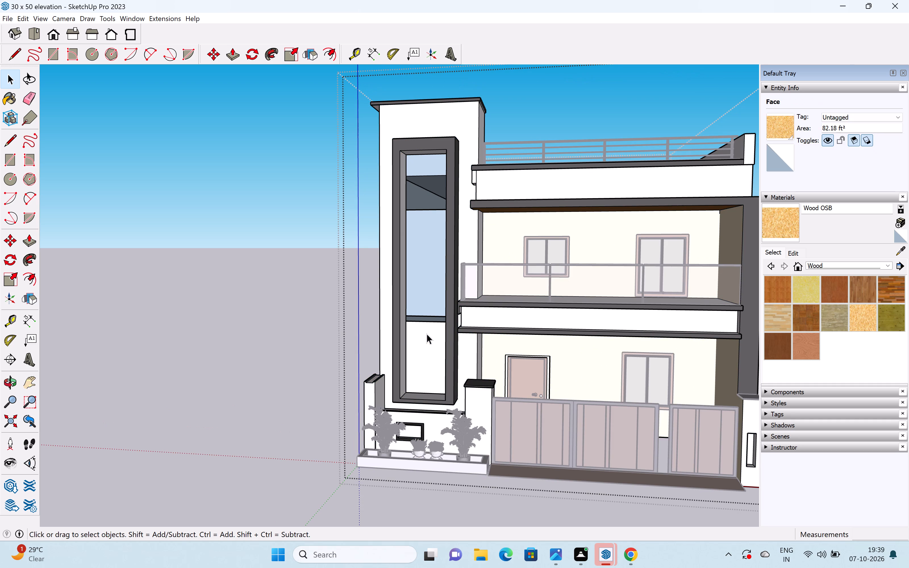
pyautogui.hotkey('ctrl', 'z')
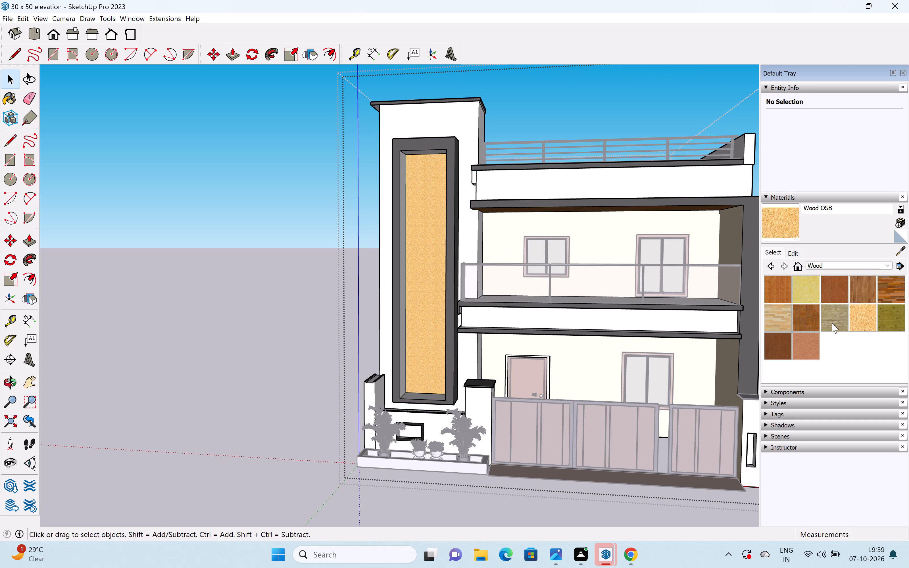
# Paint the tower's tall recessed panel with the Wood Lumber ButtJoined material.
pyautogui.click(831, 315)
pyautogui.moveTo(411, 334); pyautogui.dragTo(414, 334)
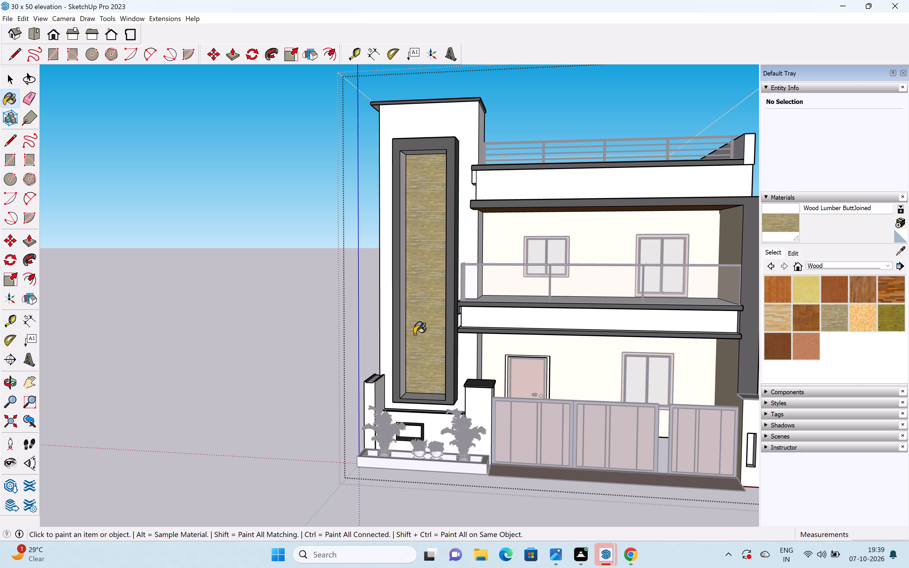
pyautogui.press('space')
pyautogui.scroll(-6, 455, 337)
pyautogui.click(499, 477)
pyautogui.click(476, 478)
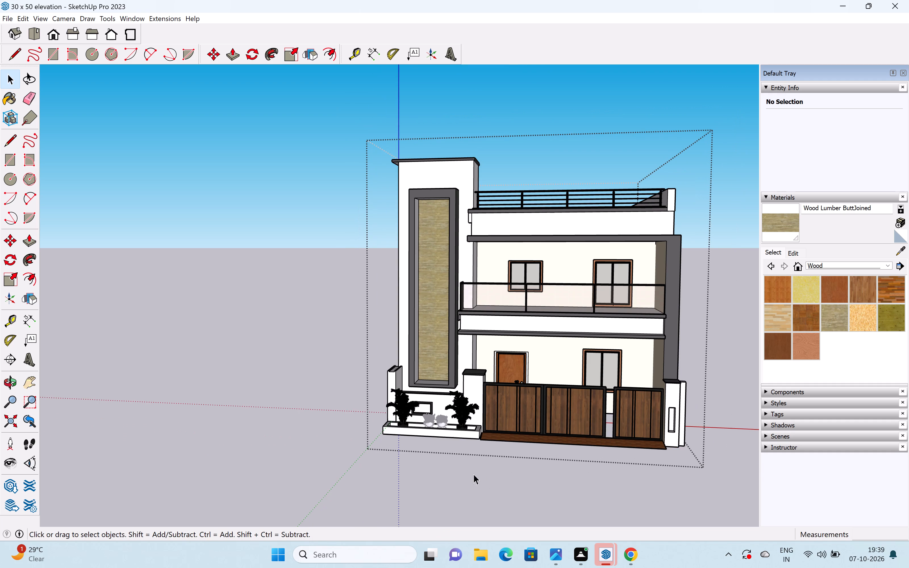
# Examine the house elevation with its newly painted tower panel from the front, from below and from above.
pyautogui.moveTo(441, 457); pyautogui.dragTo(517, 445, button='middle')
pyautogui.scroll(-1, 512, 442)
pyautogui.moveTo(489, 428); pyautogui.dragTo(475, 424, button='middle')
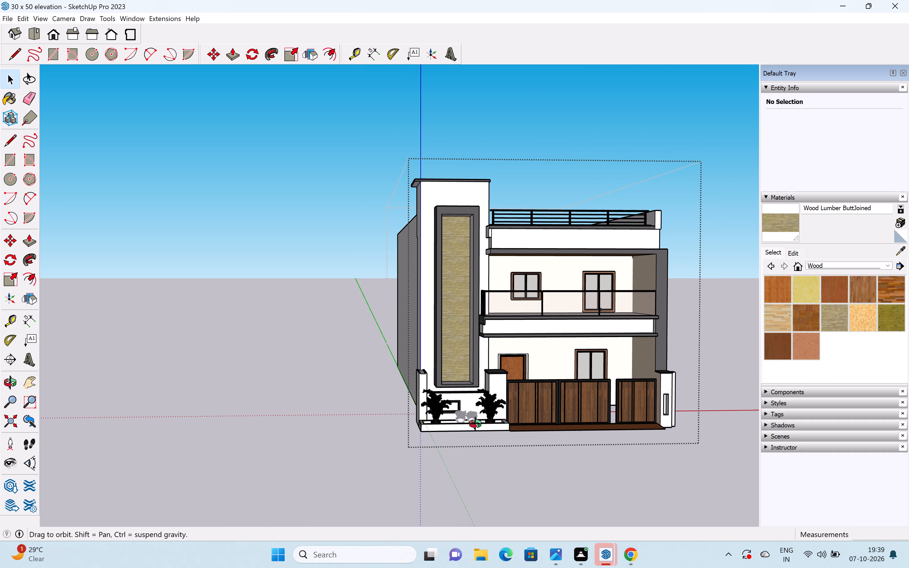
pyautogui.moveTo(475, 424); pyautogui.dragTo(468, 425, button='middle')
pyautogui.scroll(4, 618, 292)
pyautogui.moveTo(615, 267); pyautogui.dragTo(611, 222, button='middle')
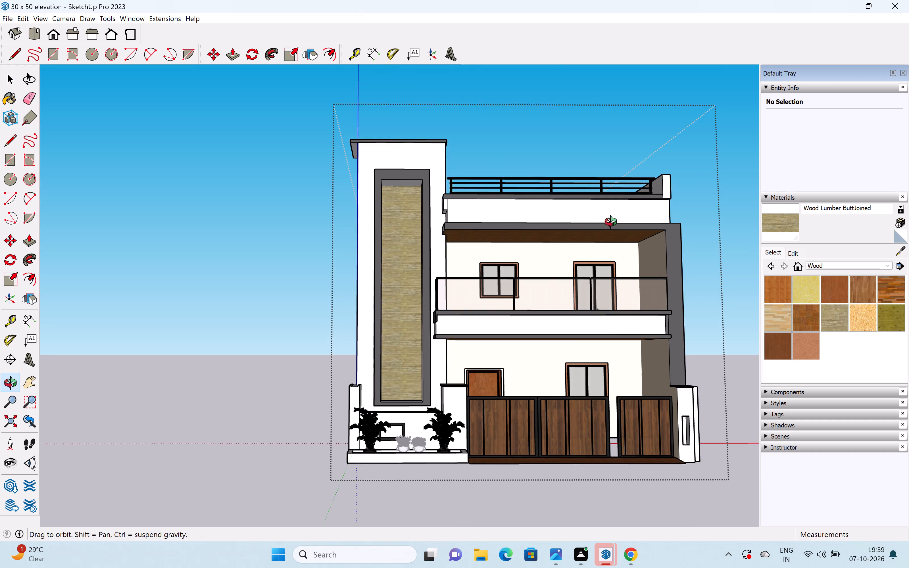
pyautogui.moveTo(611, 222); pyautogui.dragTo(610, 222, button='middle')
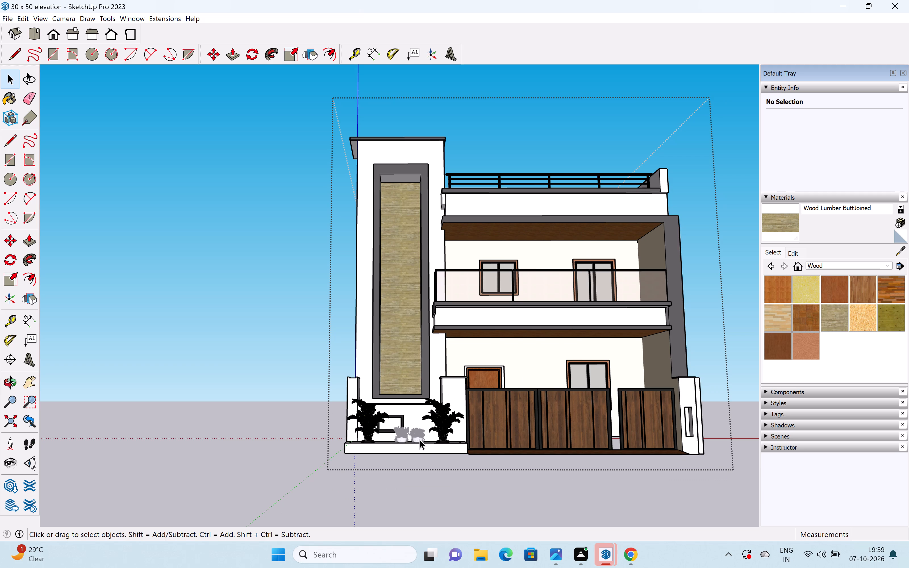
pyautogui.click(403, 476)
pyautogui.click(390, 491)
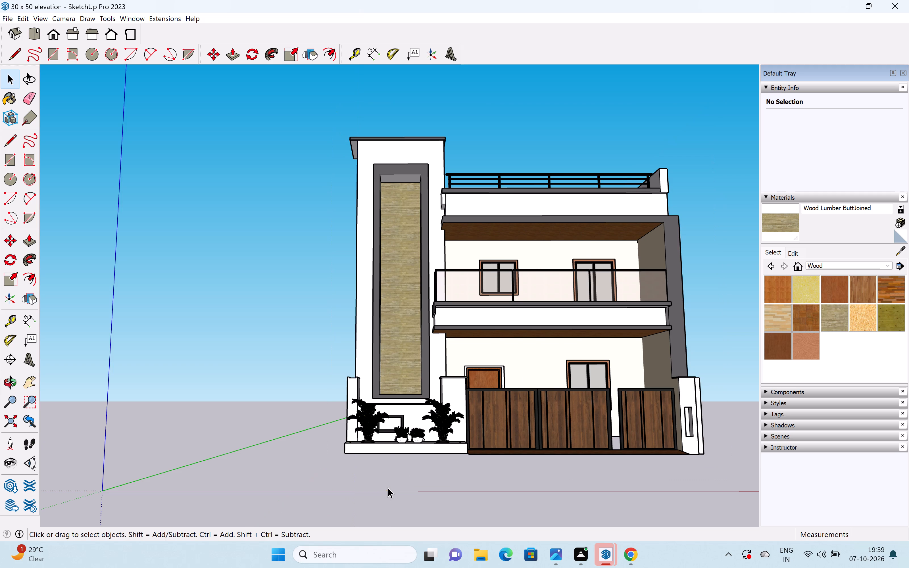
pyautogui.click(388, 486)
pyautogui.scroll(-4, 432, 433)
pyautogui.moveTo(458, 417); pyautogui.dragTo(464, 426, button='middle')
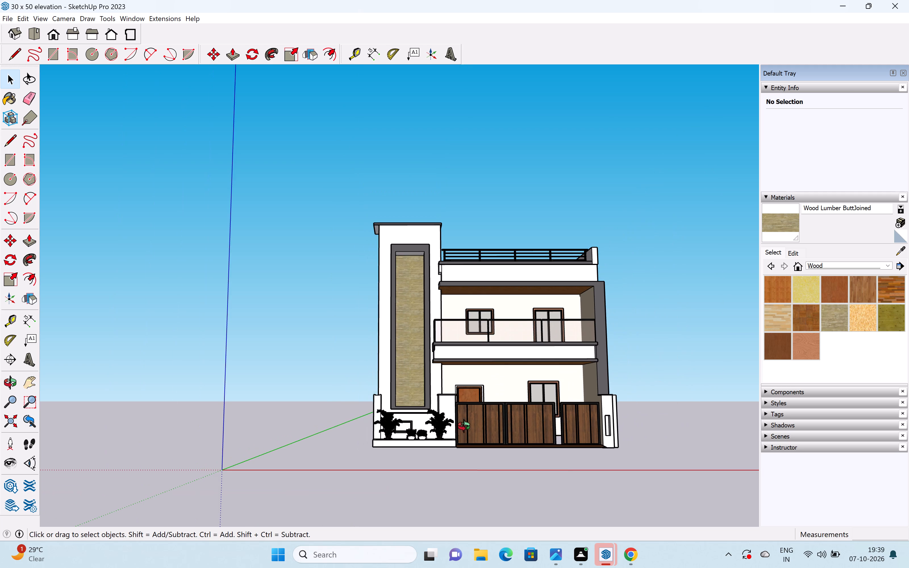
pyautogui.moveTo(464, 426); pyautogui.dragTo(458, 479, button='middle')
pyautogui.scroll(1, 458, 479)
pyautogui.moveTo(478, 436); pyautogui.dragTo(478, 501, button='middle')
pyautogui.scroll(6, 512, 473)
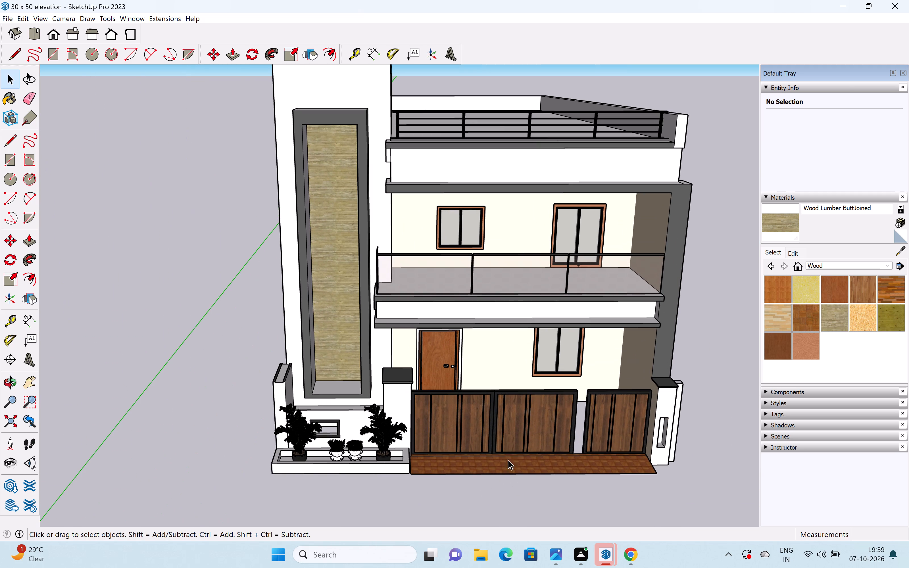
pyautogui.scroll(-2, 508, 435)
pyautogui.keyDown('shift'); pyautogui.moveTo(509, 429); pyautogui.dragTo(511, 426, button='middle'); pyautogui.keyUp('shift')
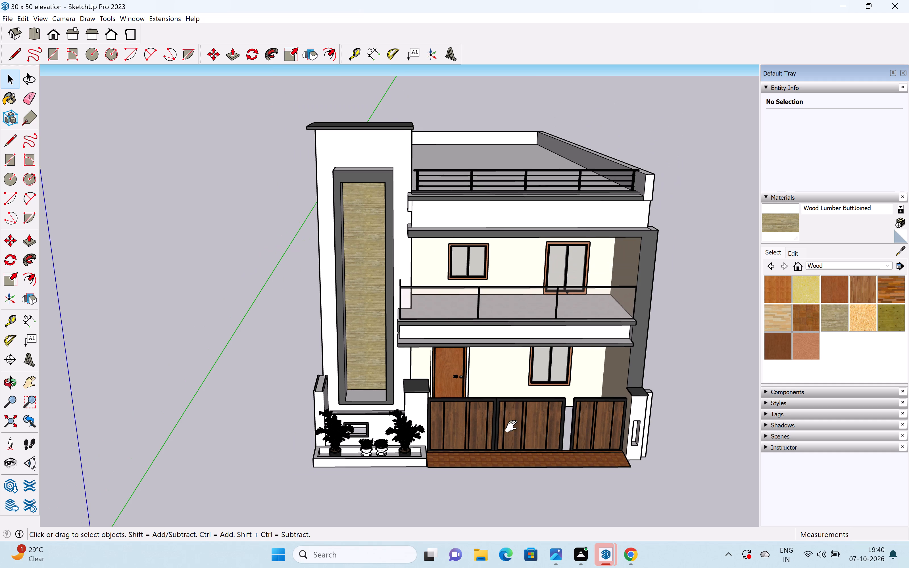
pyautogui.keyDown('shift'); pyautogui.moveTo(511, 426); pyautogui.dragTo(516, 357, button='middle'); pyautogui.keyUp('shift')
pyautogui.scroll(-3, 507, 349)
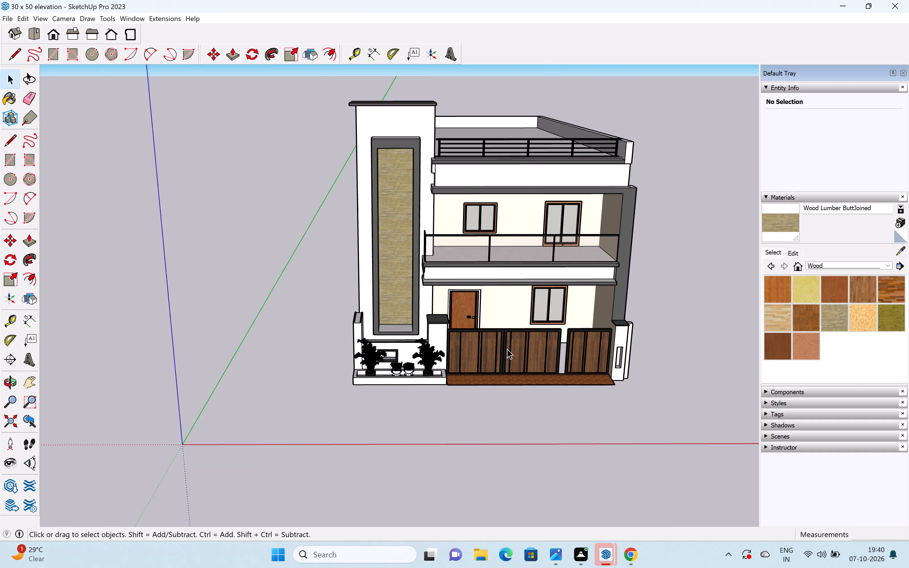
pyautogui.moveTo(514, 362); pyautogui.dragTo(510, 308, button='middle')
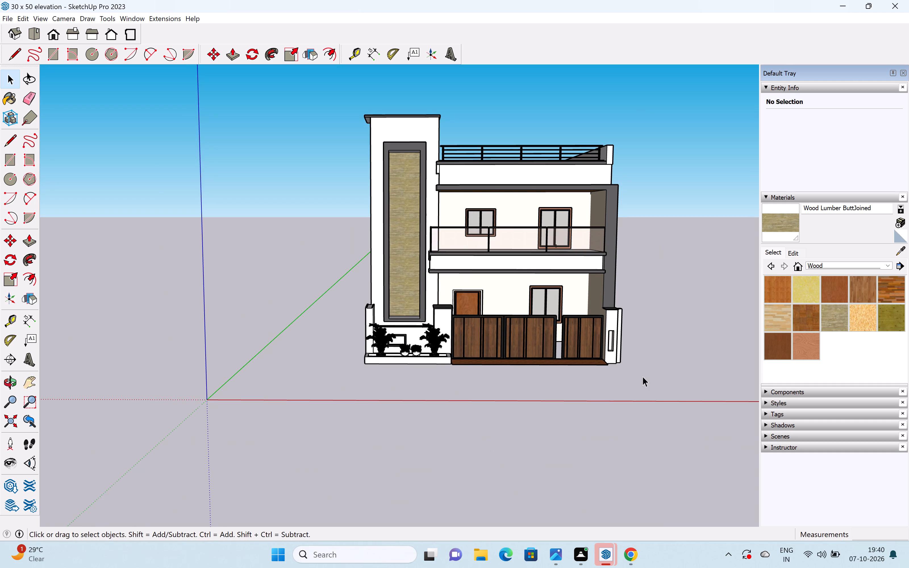
pyautogui.moveTo(588, 341); pyautogui.dragTo(553, 326, button='middle')
pyautogui.scroll(-1, 553, 326)
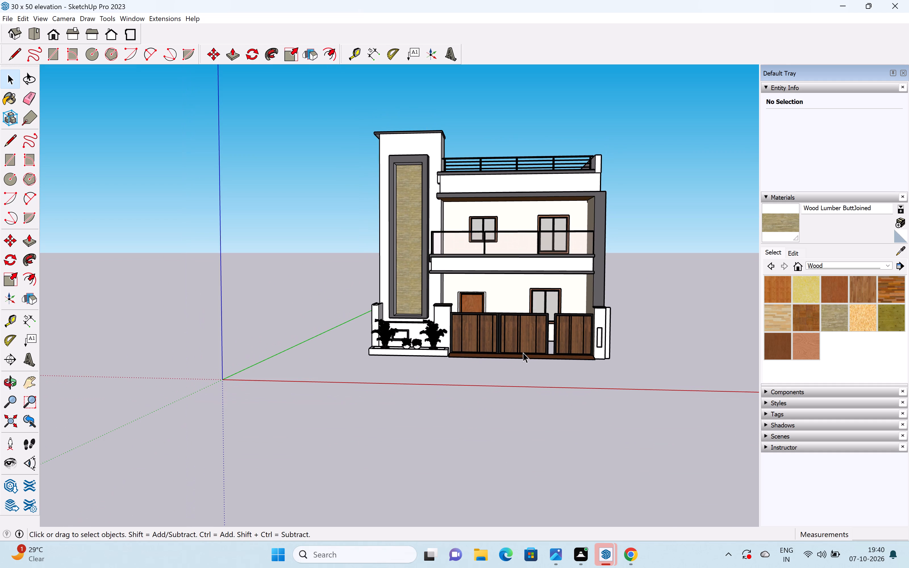
pyautogui.keyDown('shift'); pyautogui.moveTo(522, 354); pyautogui.dragTo(540, 385, button='middle'); pyautogui.keyUp('shift')
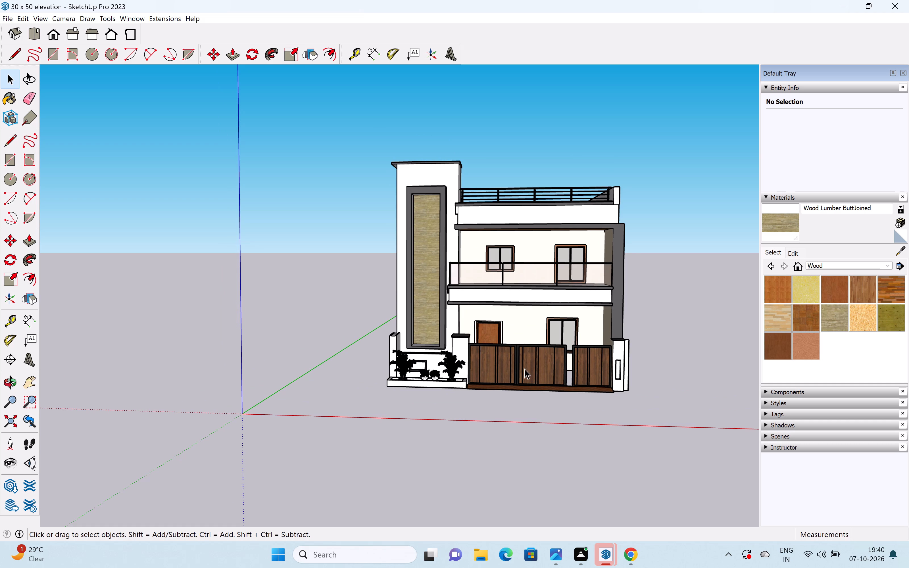
# Repaint the entrance ramp in front of the gates with the Wood OSB material.
pyautogui.scroll(6, 515, 381)
pyautogui.scroll(18, 517, 389)
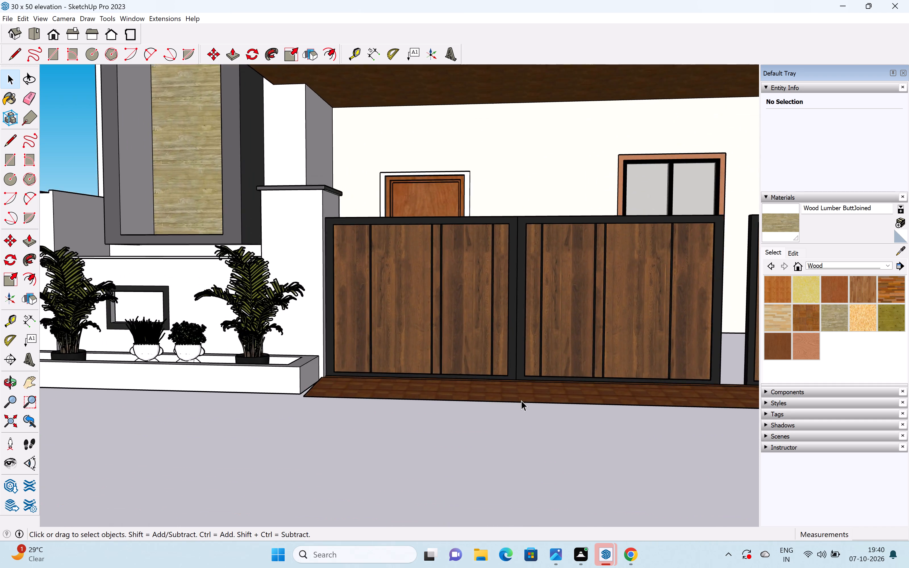
pyautogui.scroll(3, 521, 400)
pyautogui.keyDown('shift'); pyautogui.moveTo(521, 399); pyautogui.dragTo(464, 398, button='middle'); pyautogui.keyUp('shift')
pyautogui.tripleClick(475, 393)
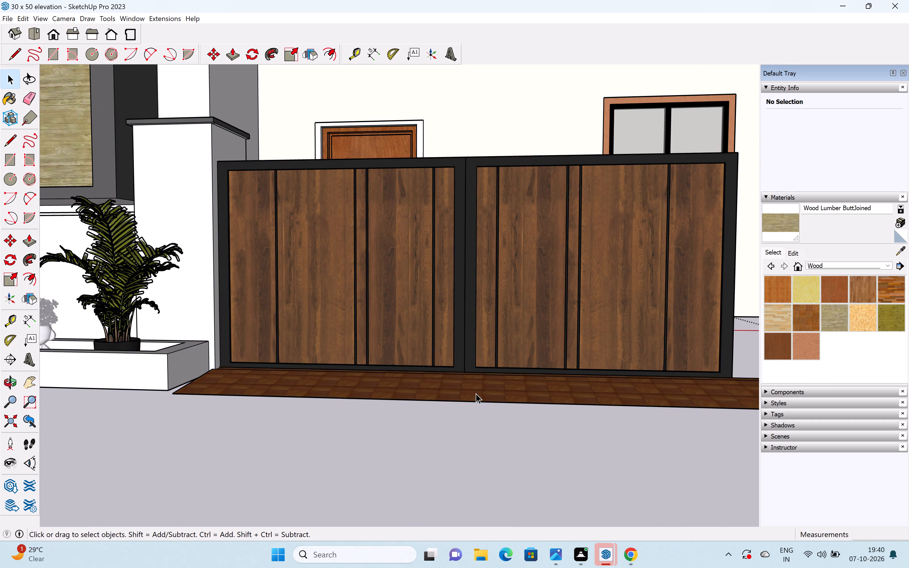
pyautogui.click(476, 393)
pyautogui.tripleClick(476, 393)
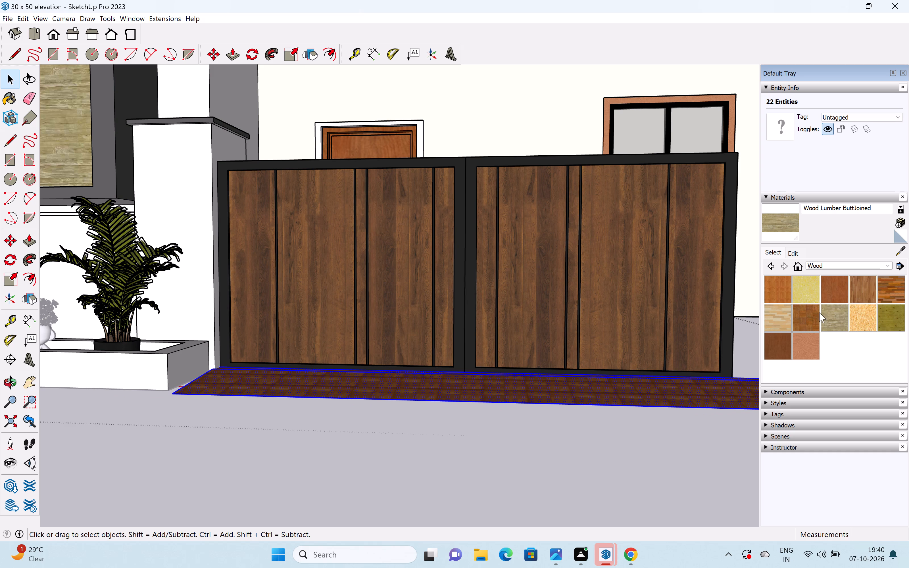
pyautogui.scroll(5, 870, 298)
pyautogui.click(803, 340)
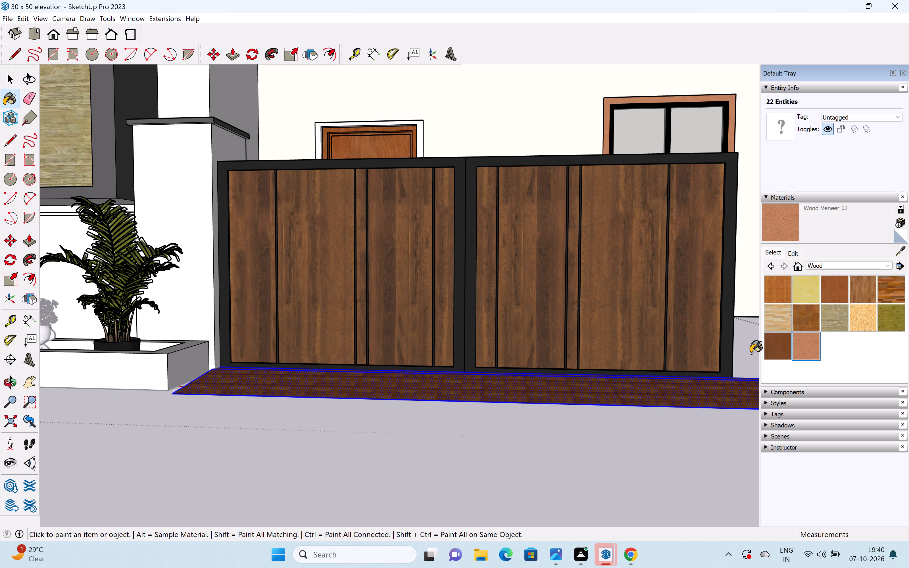
pyautogui.press('Escape')
pyautogui.click(862, 312)
pyautogui.click(630, 388)
pyautogui.press('space')
pyautogui.click(542, 433)
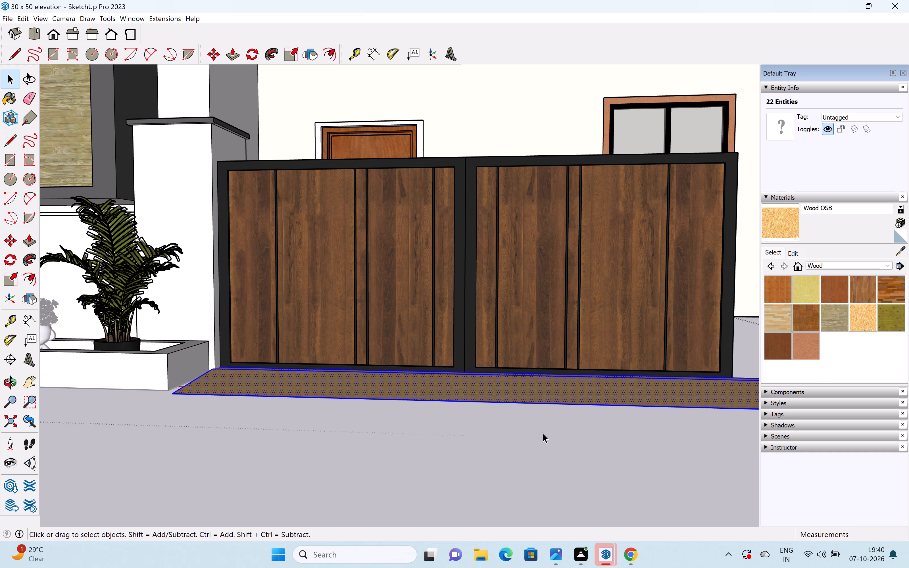
# Examine the repainted entrance ramp and the whole front elevation from several angles.
pyautogui.scroll(-5, 579, 406)
pyautogui.moveTo(581, 406); pyautogui.dragTo(563, 494, button='middle')
pyautogui.scroll(-5, 553, 438)
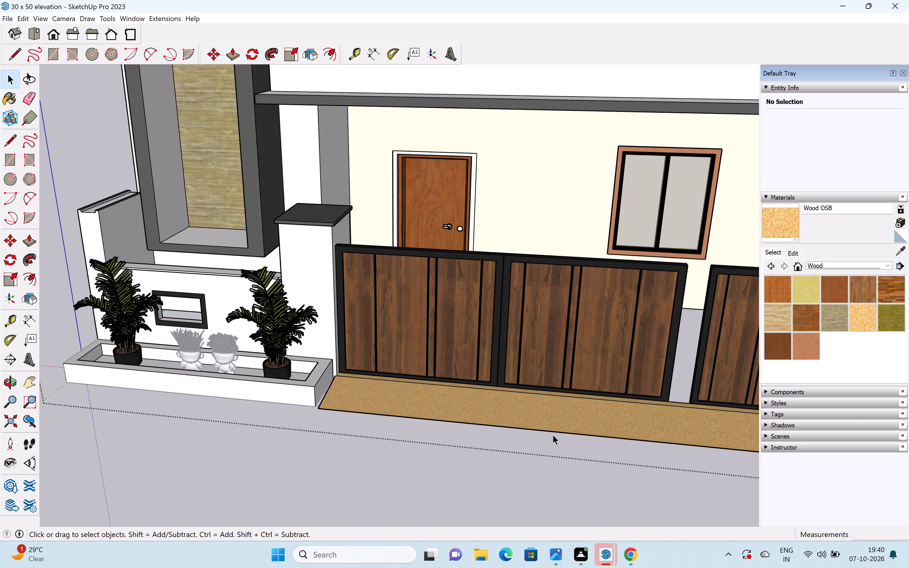
pyautogui.scroll(-17, 553, 435)
pyautogui.click(480, 495)
pyautogui.moveTo(503, 458); pyautogui.dragTo(542, 434, button='middle')
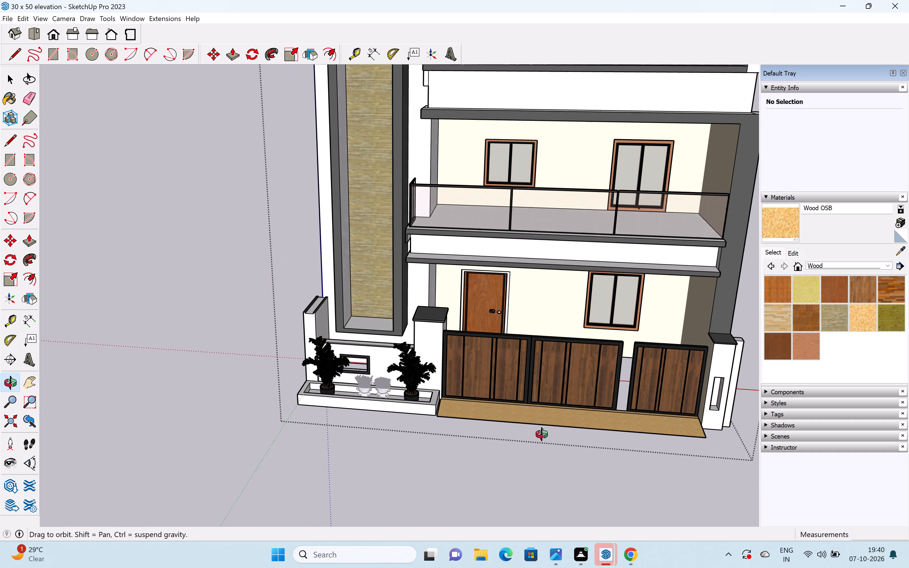
pyautogui.moveTo(542, 434); pyautogui.dragTo(560, 422, button='middle')
pyautogui.scroll(-5, 562, 418)
pyautogui.click(487, 460)
pyautogui.moveTo(488, 448); pyautogui.dragTo(484, 406, button='middle')
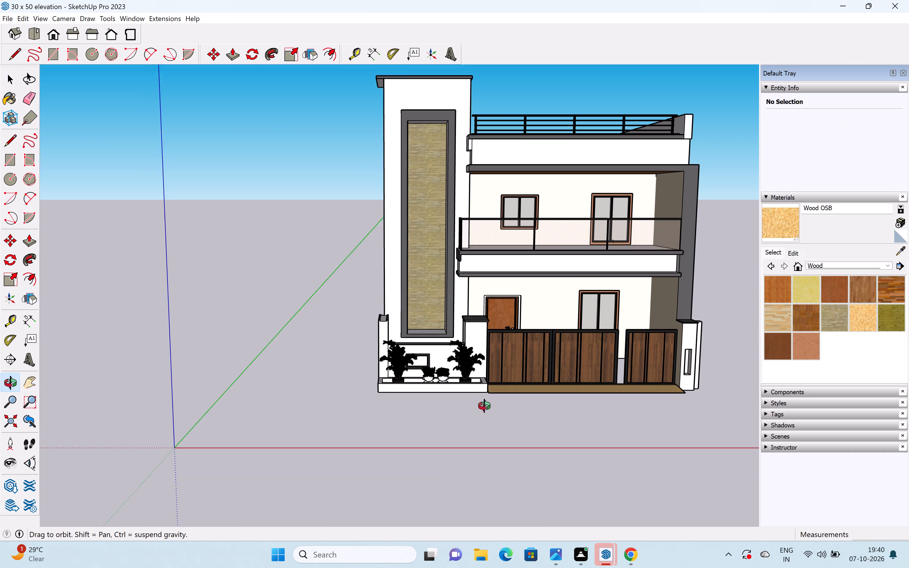
pyautogui.moveTo(484, 406); pyautogui.dragTo(461, 392, button='middle')
pyautogui.scroll(-2, 462, 391)
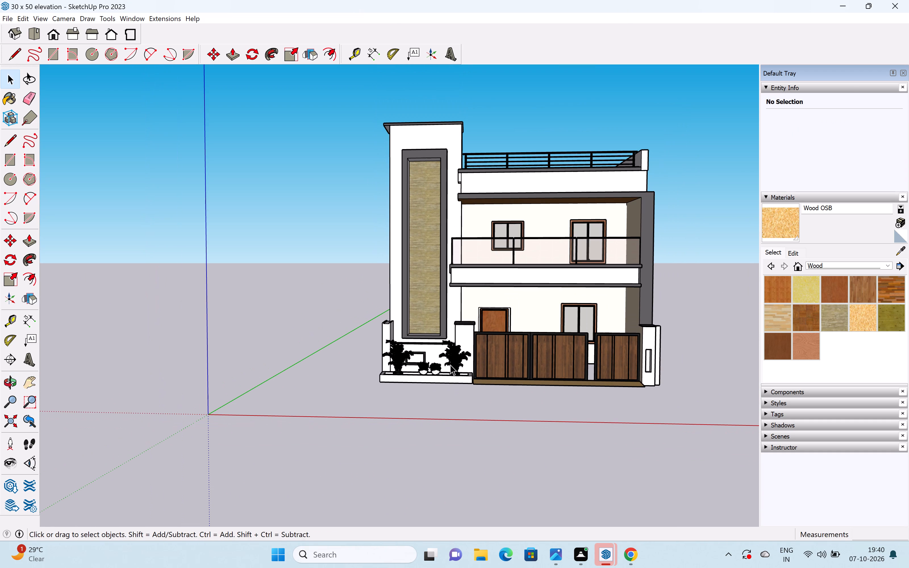
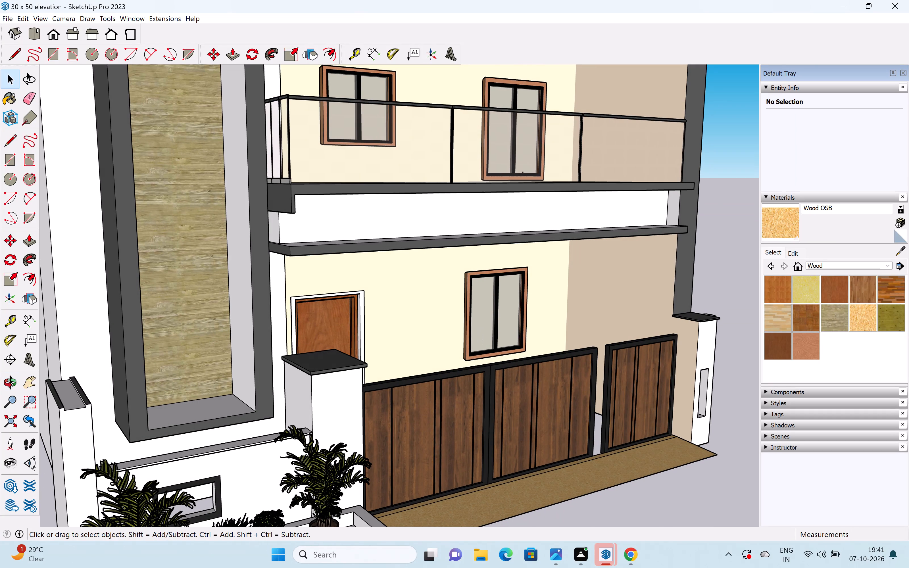
# Draw a small upright rectangle on the beige ground-floor side wall, above the single gate.
pyautogui.scroll(-3, 21, 177)
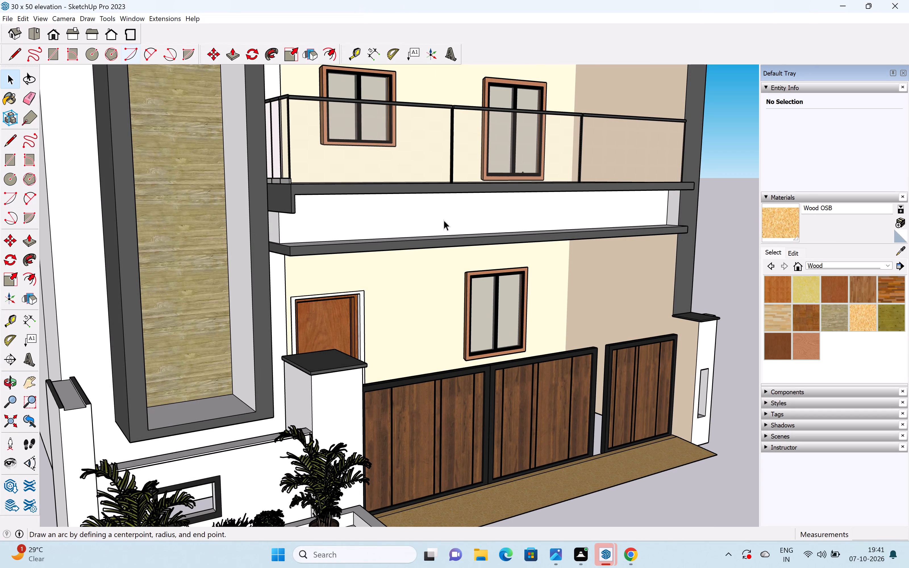
pyautogui.scroll(-7, 527, 268)
pyautogui.moveTo(526, 268); pyautogui.dragTo(432, 272, button='middle')
pyautogui.scroll(-4, 435, 273)
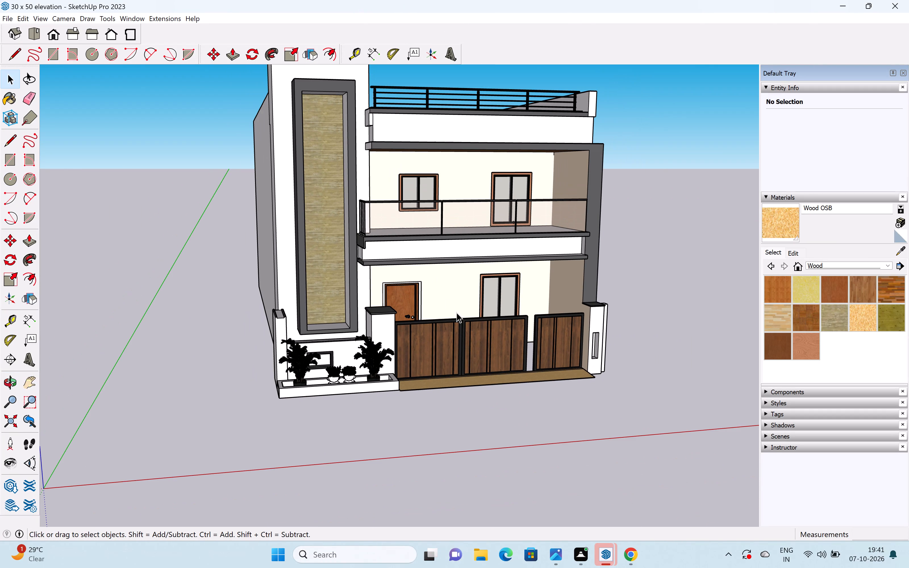
pyautogui.scroll(11, 579, 289)
pyautogui.press('r')
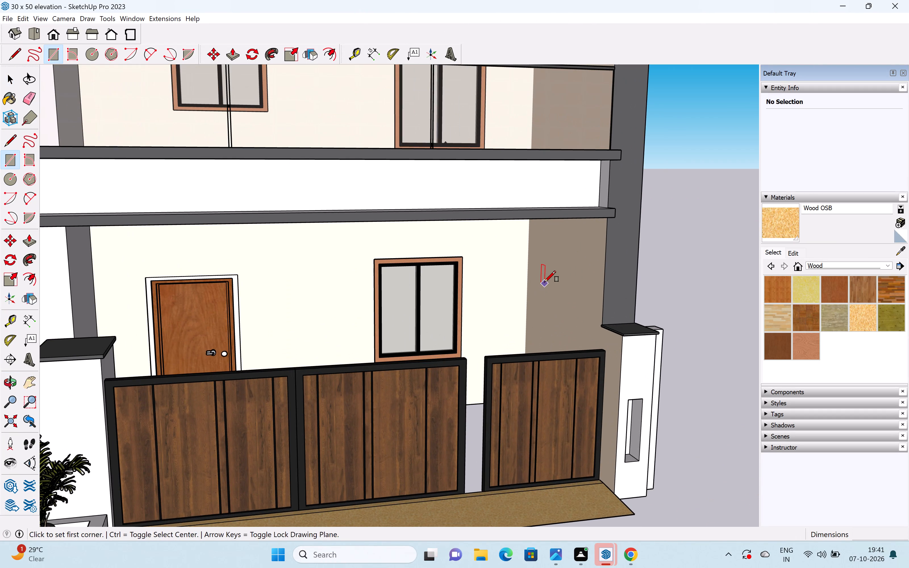
pyautogui.moveTo(545, 281); pyautogui.dragTo(594, 268, button='middle')
pyautogui.scroll(4, 516, 254)
pyautogui.moveTo(523, 257); pyautogui.dragTo(526, 257)
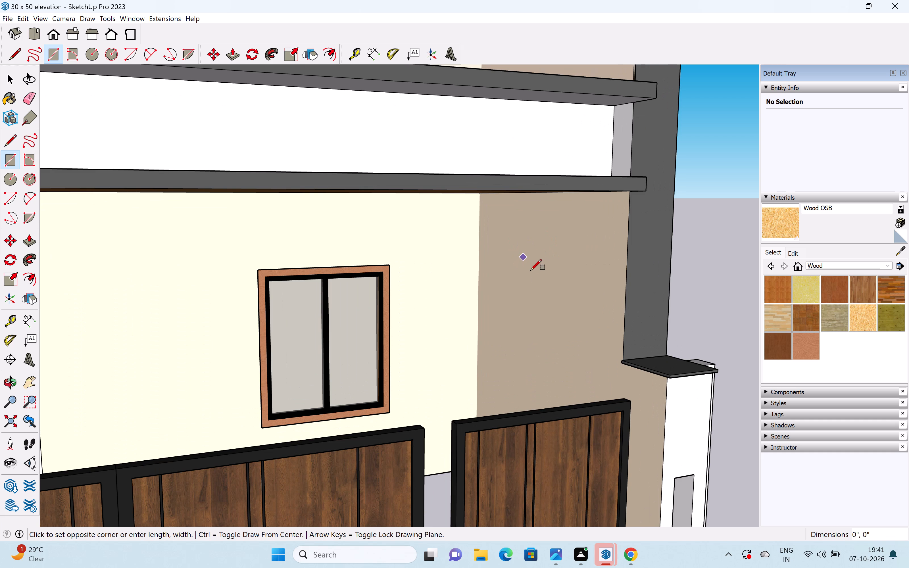
pyautogui.click(558, 335)
pyautogui.press('space')
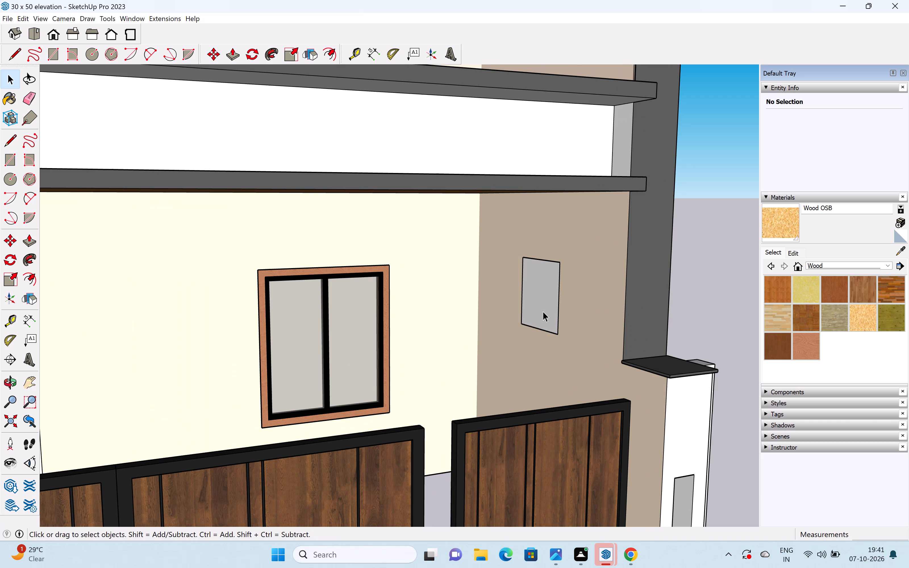
# Offset the small wall rectangle's outline inward to form an even frame border around an inner panel.
pyautogui.click(541, 308)
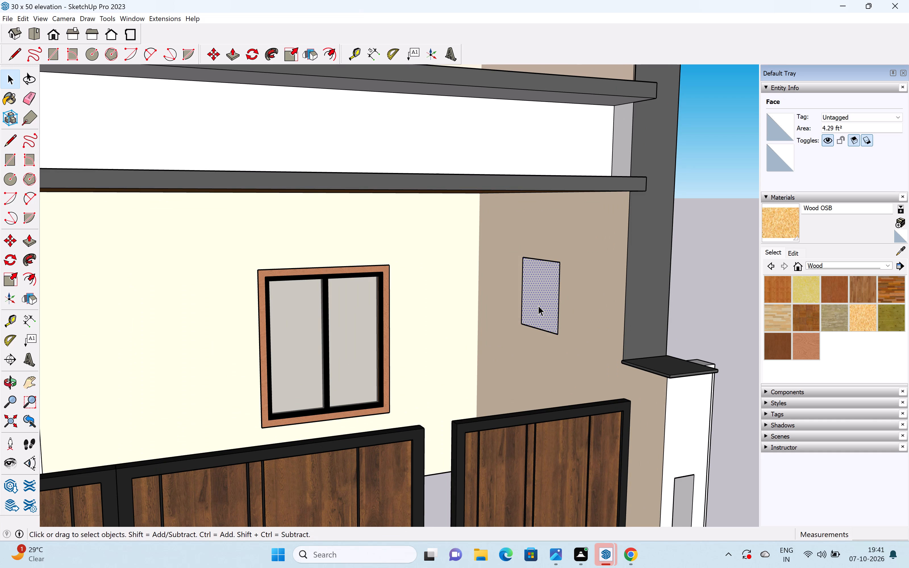
pyautogui.click(329, 53)
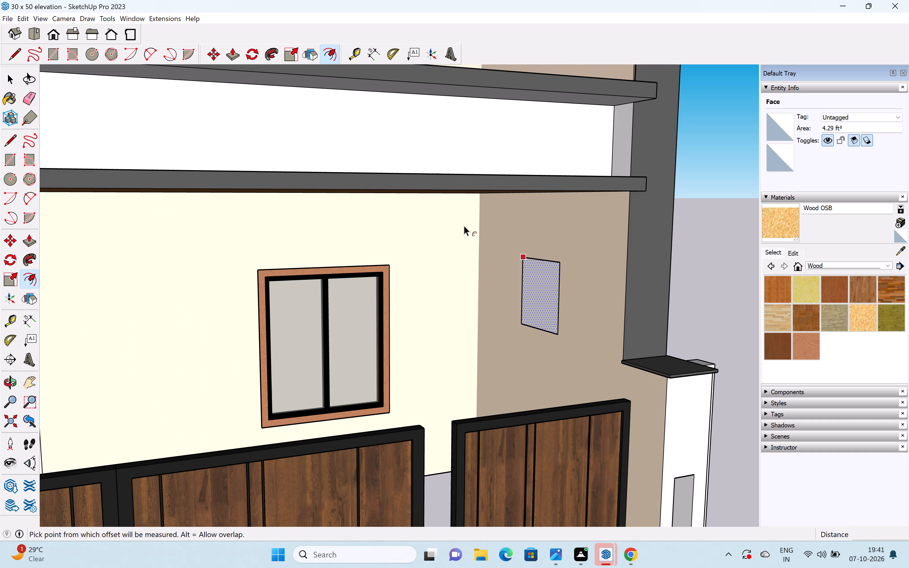
pyautogui.click(538, 262)
pyautogui.scroll(5, 538, 277)
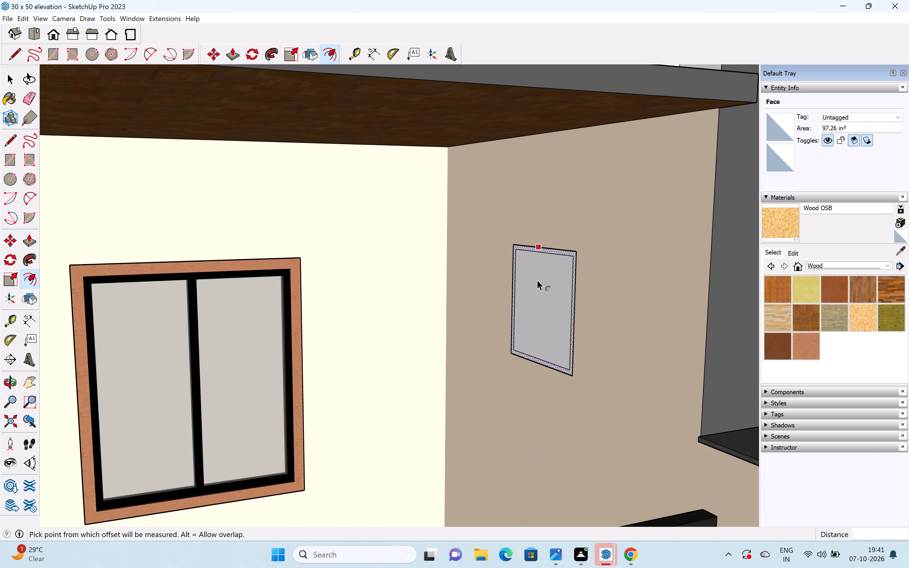
pyautogui.moveTo(537, 280); pyautogui.dragTo(539, 286)
pyautogui.hotkey('ctrl', 'z')
pyautogui.hotkey('ctrl', 'z')
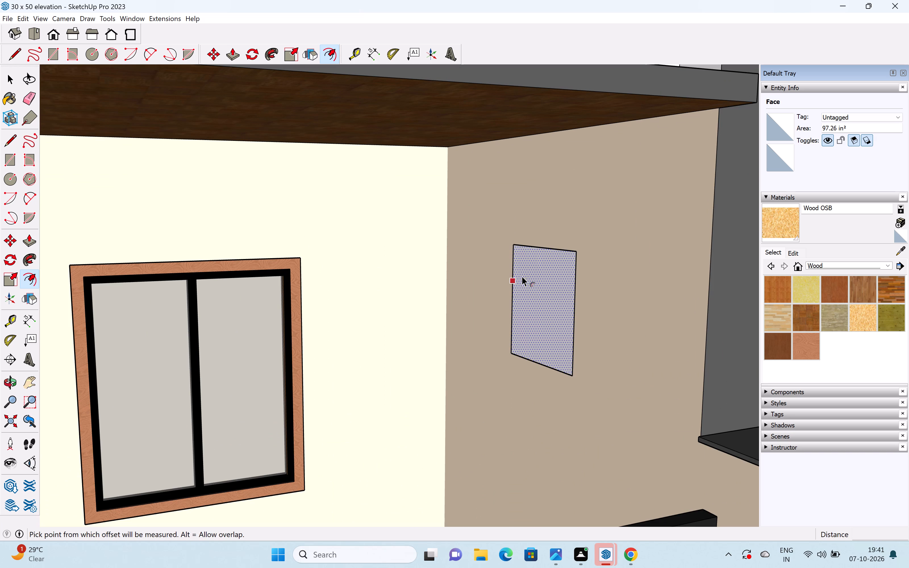
pyautogui.click(537, 252)
pyautogui.hotkey('ctrl', 'z')
pyautogui.scroll(4, 533, 258)
pyautogui.moveTo(541, 250); pyautogui.dragTo(544, 262)
pyautogui.press('space')
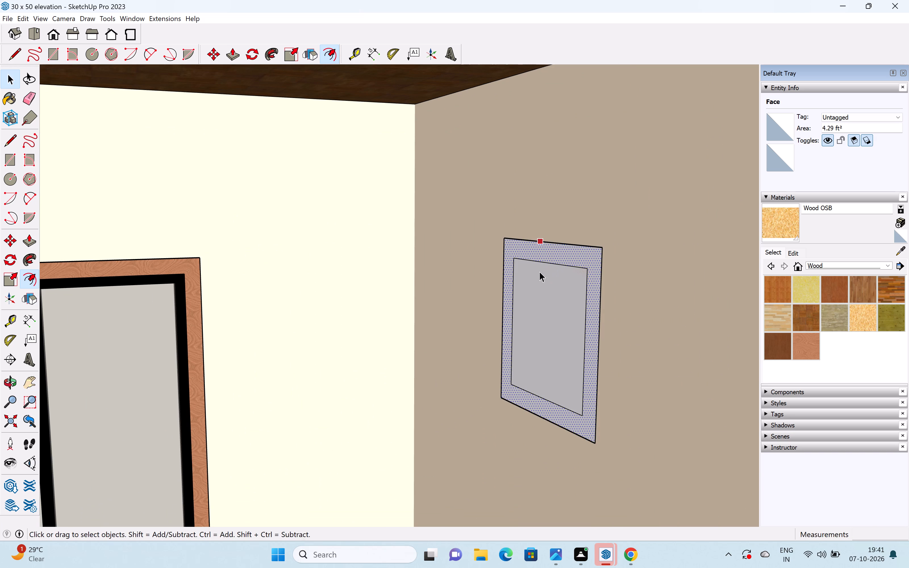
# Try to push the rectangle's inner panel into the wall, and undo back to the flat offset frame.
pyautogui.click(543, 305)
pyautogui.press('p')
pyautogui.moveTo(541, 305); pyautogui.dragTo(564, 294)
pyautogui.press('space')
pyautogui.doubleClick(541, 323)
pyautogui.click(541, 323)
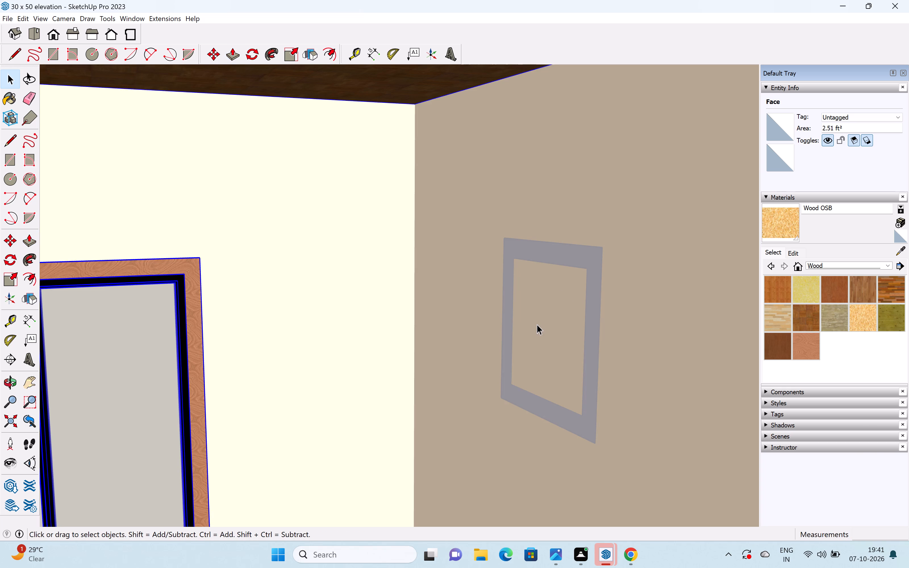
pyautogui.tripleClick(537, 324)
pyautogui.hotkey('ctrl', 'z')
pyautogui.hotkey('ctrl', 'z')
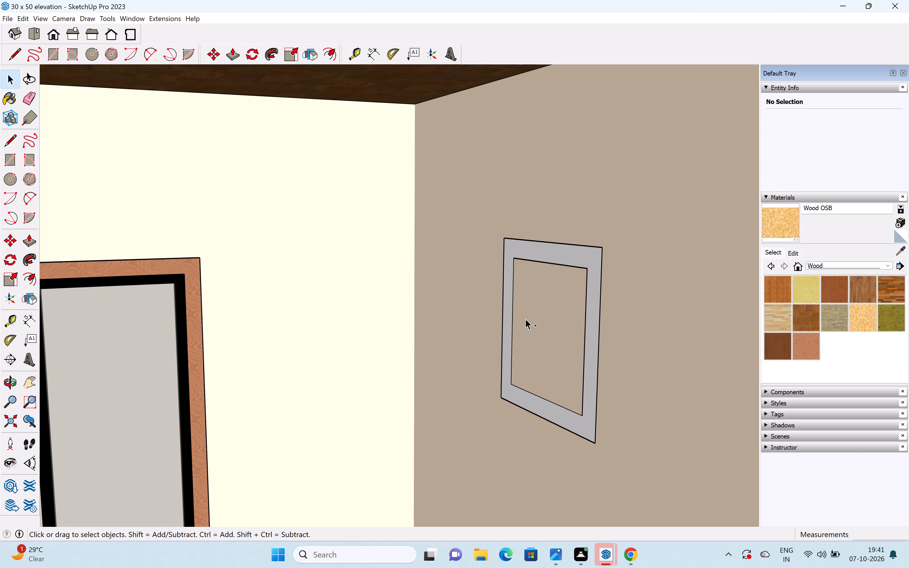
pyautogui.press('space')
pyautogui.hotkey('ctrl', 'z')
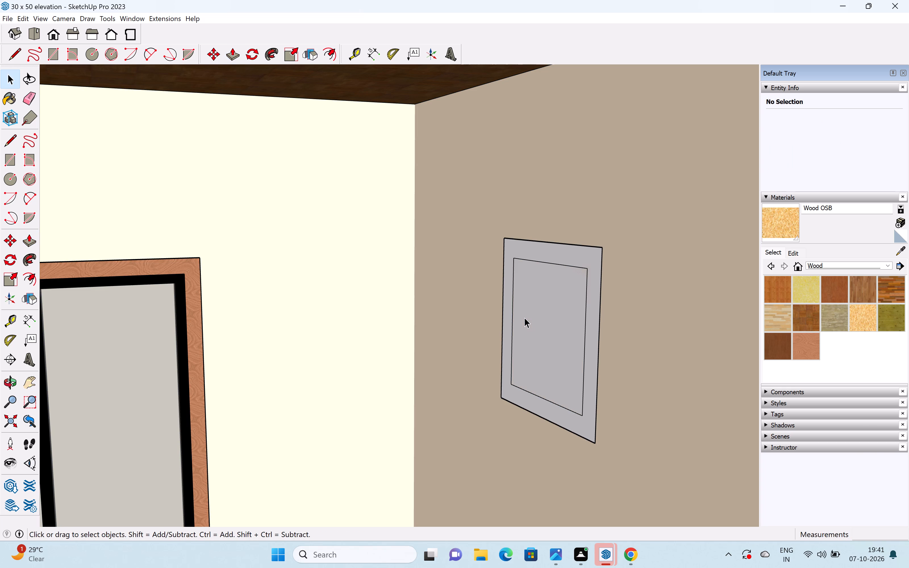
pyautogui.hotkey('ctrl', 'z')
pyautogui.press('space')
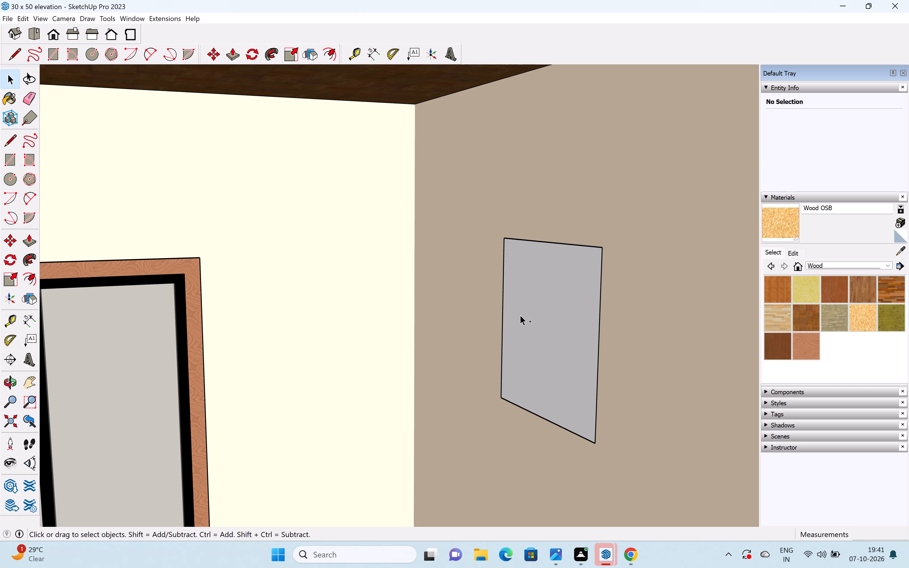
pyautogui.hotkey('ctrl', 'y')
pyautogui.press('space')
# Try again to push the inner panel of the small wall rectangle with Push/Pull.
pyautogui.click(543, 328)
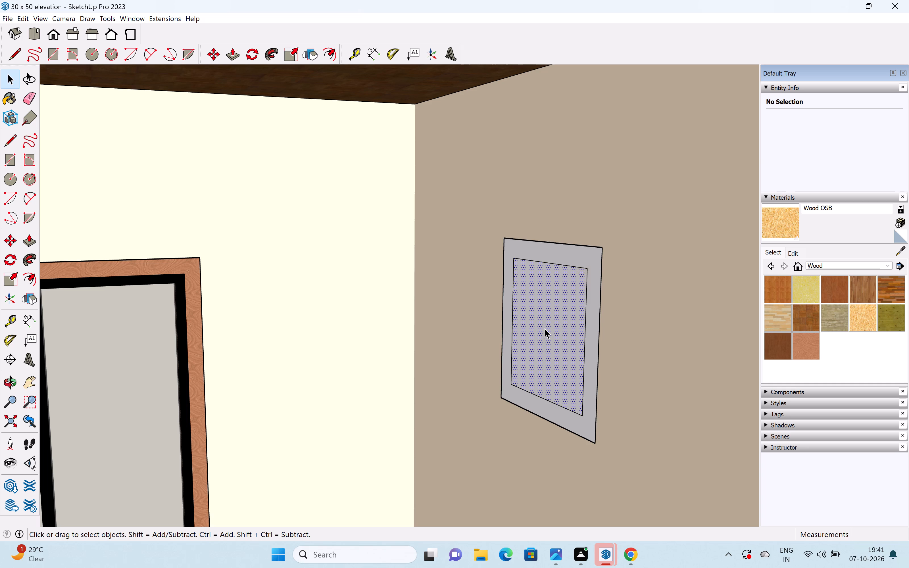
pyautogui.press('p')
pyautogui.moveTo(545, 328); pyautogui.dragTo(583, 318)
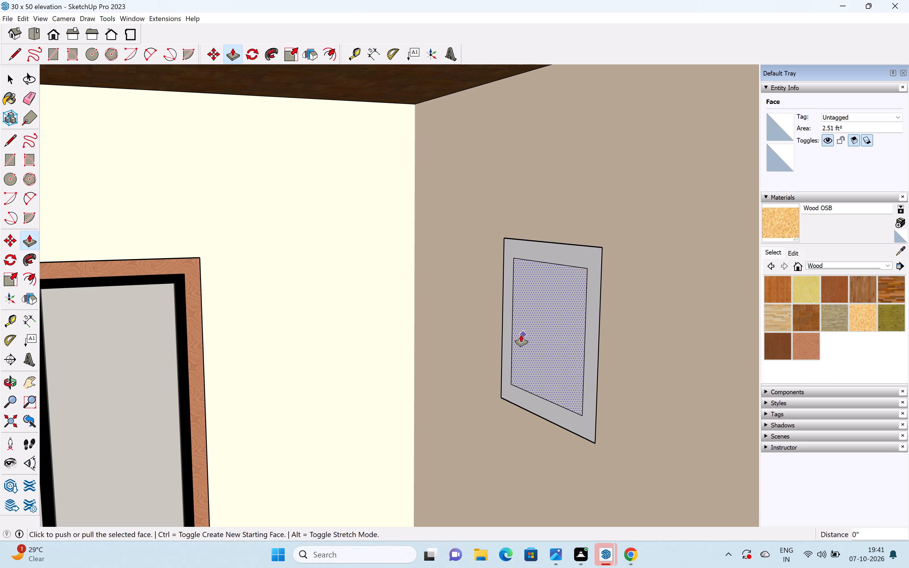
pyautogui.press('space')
# Pull the frame border around the inner panel about 2 7/8" out from the side wall.
pyautogui.click(589, 323)
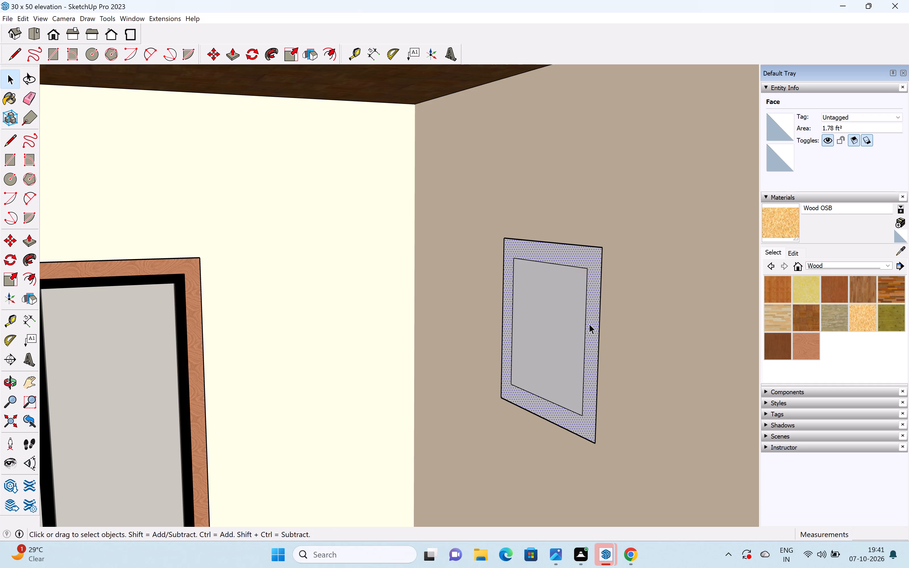
pyautogui.press('p')
pyautogui.moveTo(589, 324); pyautogui.dragTo(572, 335)
pyautogui.scroll(-8, 571, 332)
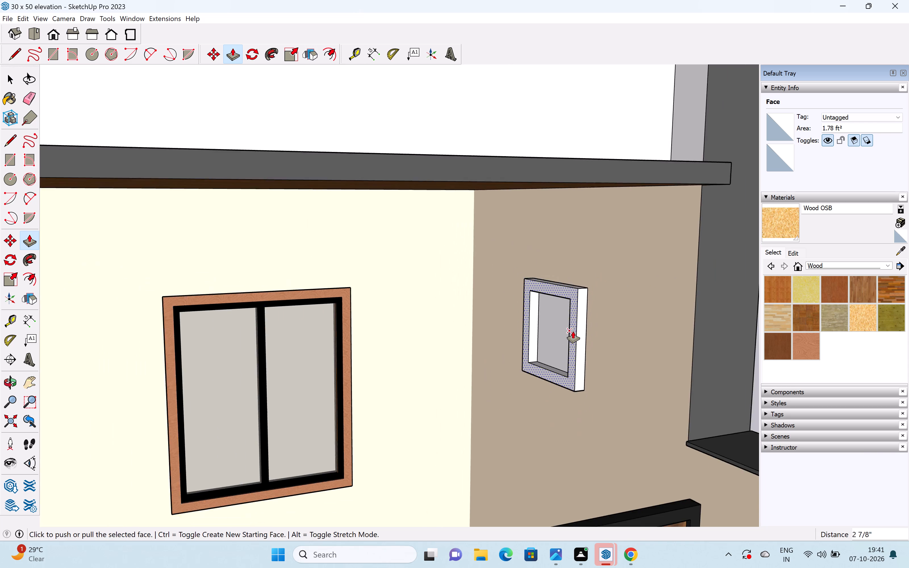
pyautogui.scroll(-11, 573, 331)
pyautogui.press('space')
pyautogui.click(664, 323)
# Paint the small wall frame's front and outer side faces with 0135_DarkGray from the Colors-Named collection.
pyautogui.scroll(5, 556, 337)
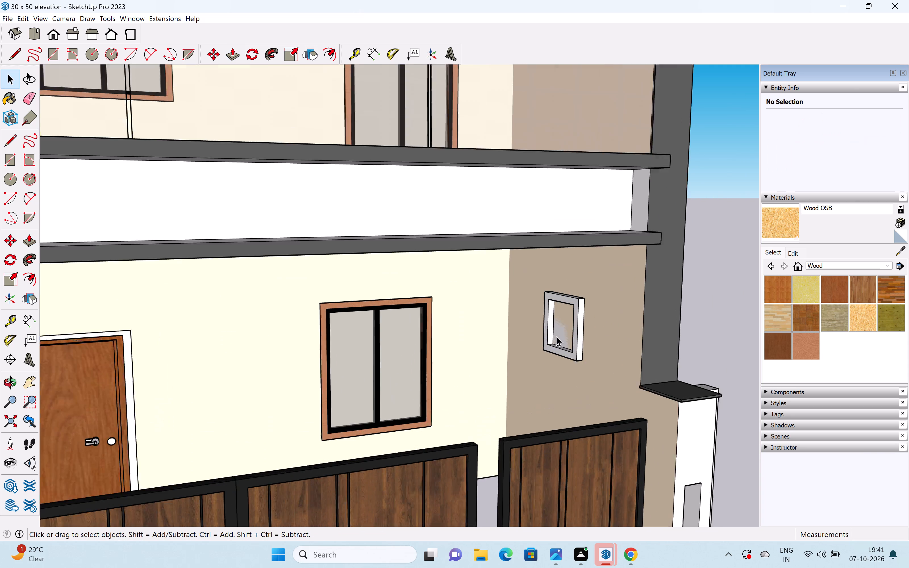
pyautogui.scroll(2, 556, 336)
pyautogui.scroll(5, 833, 308)
pyautogui.click(572, 318)
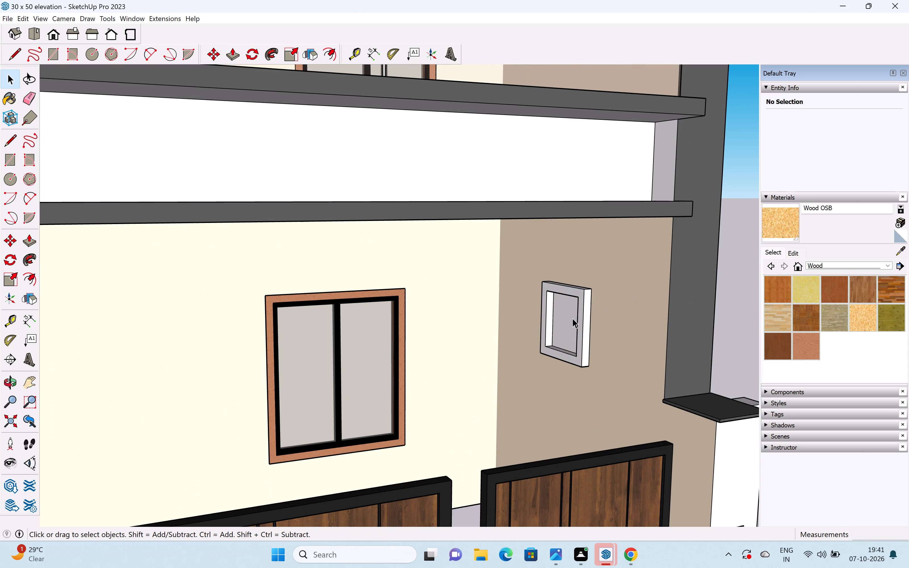
pyautogui.click(584, 326)
pyautogui.doubleClick(584, 326)
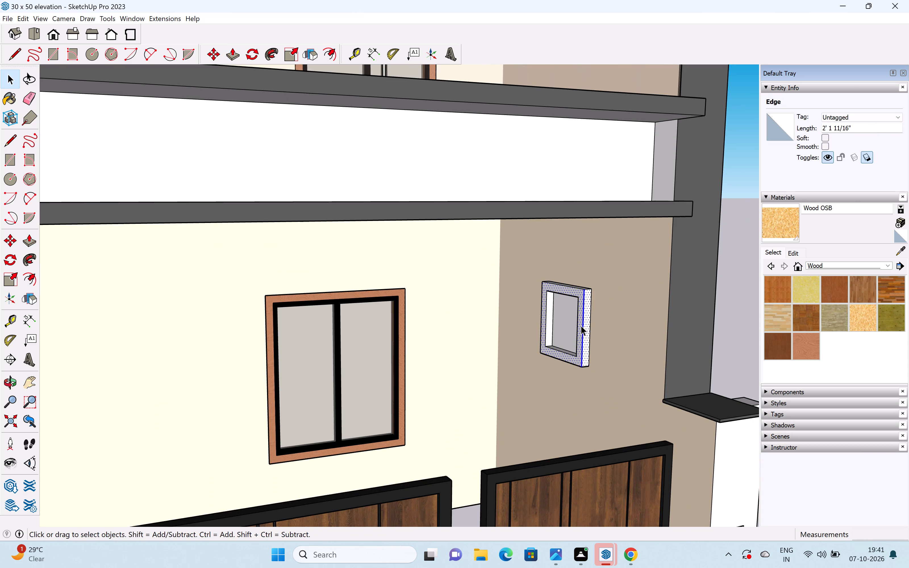
pyautogui.scroll(1, 825, 289)
pyautogui.click(834, 265)
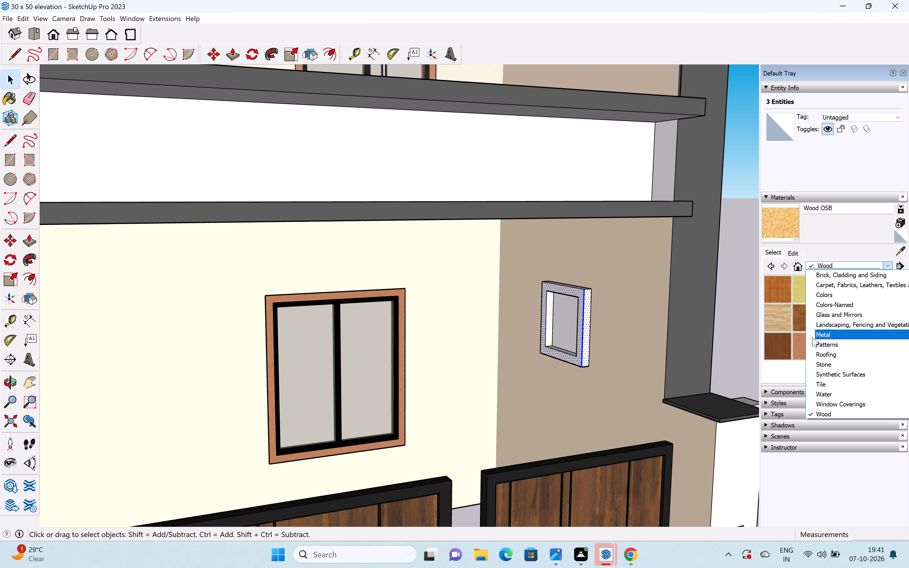
pyautogui.click(832, 306)
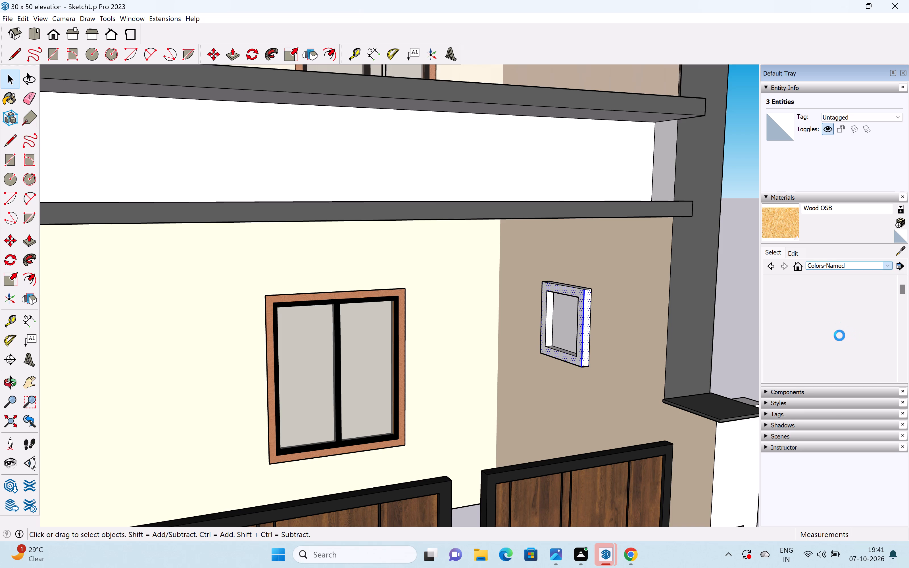
pyautogui.scroll(-13, 835, 335)
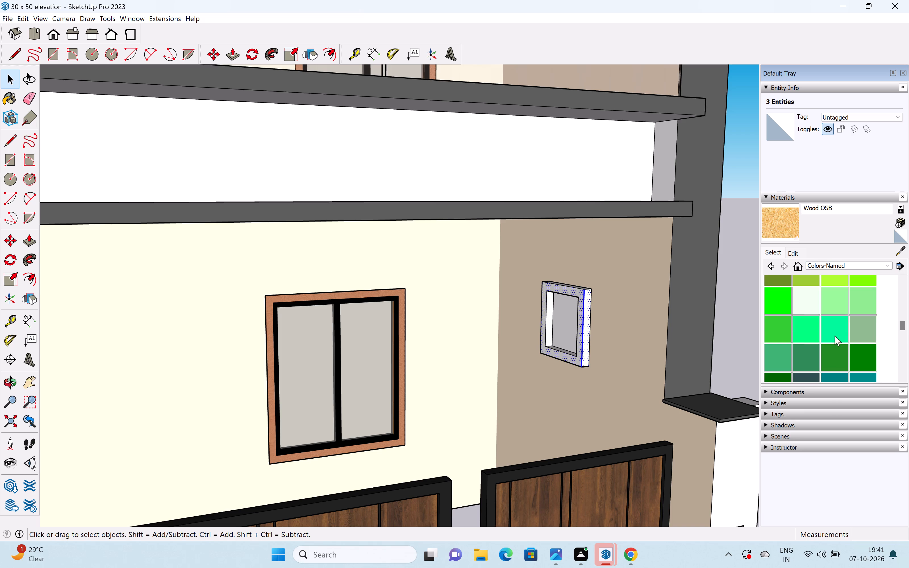
pyautogui.scroll(-13, 837, 338)
pyautogui.click(834, 333)
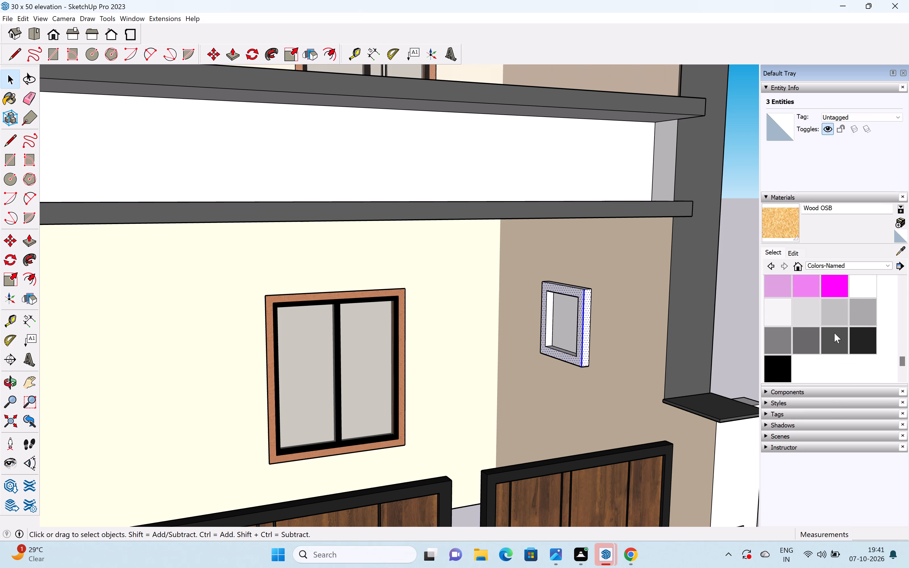
pyautogui.scroll(5, 565, 306)
pyautogui.click(587, 287)
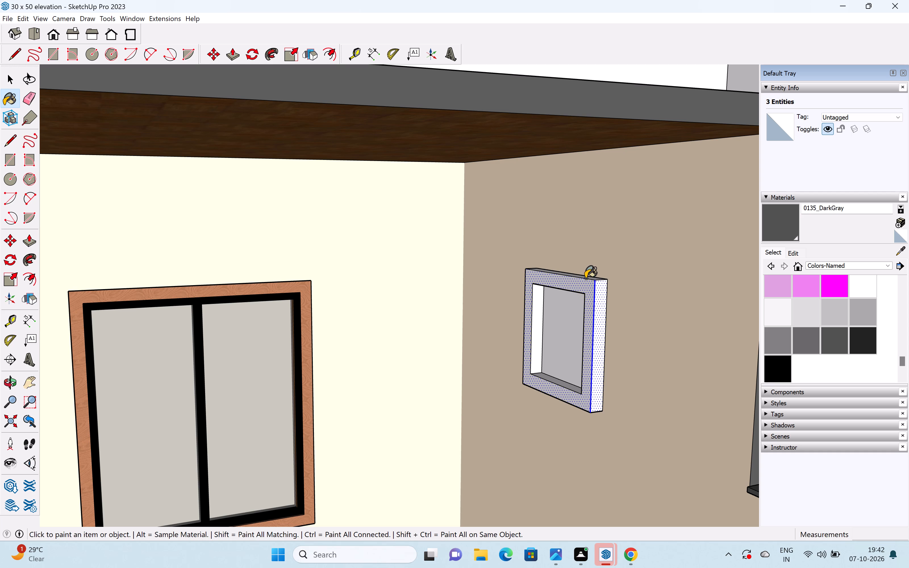
# Paint the frame's inner reveals, recessed panel and top face with the same 0135_DarkGray.
pyautogui.scroll(4, 533, 328)
pyautogui.click(535, 328)
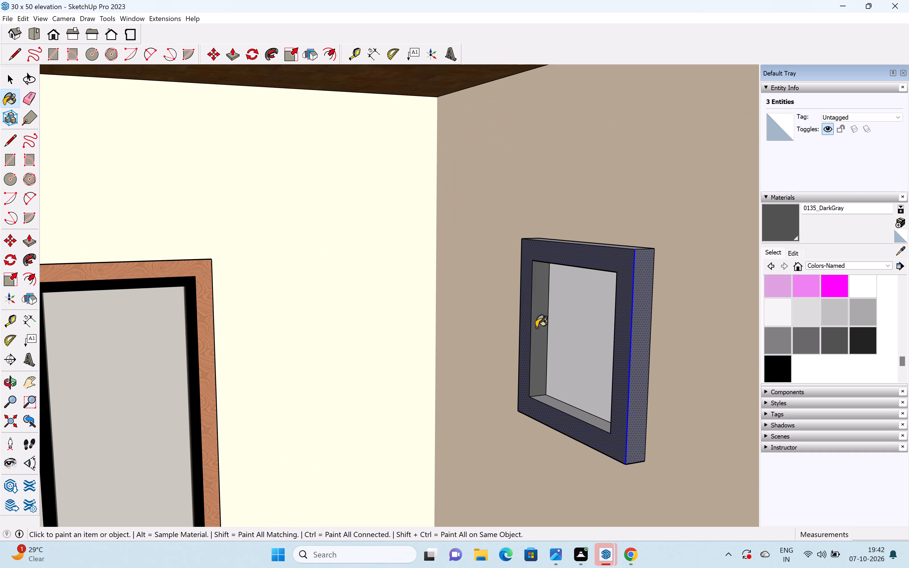
pyautogui.click(566, 340)
pyautogui.click(566, 409)
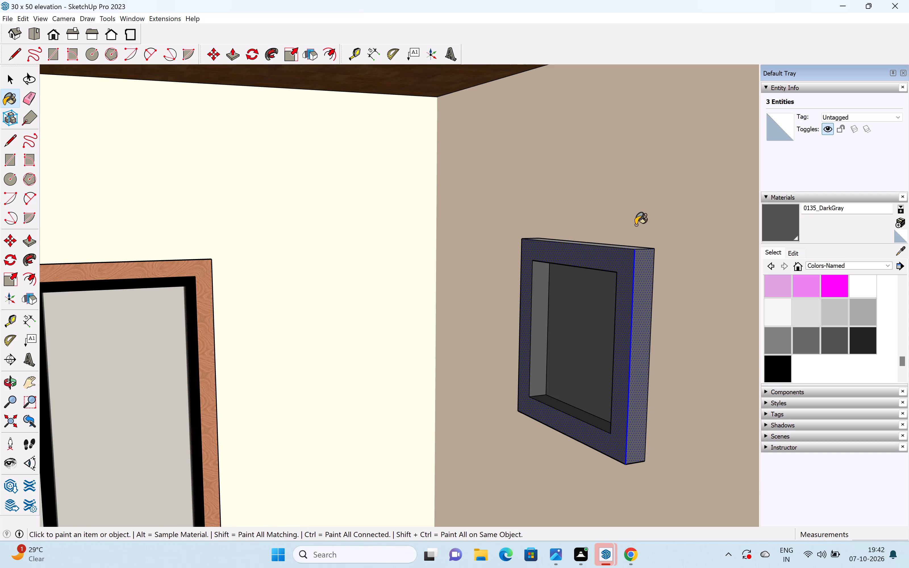
pyautogui.moveTo(625, 247); pyautogui.dragTo(613, 344, button='middle')
pyautogui.moveTo(613, 326); pyautogui.dragTo(617, 234, button='middle')
pyautogui.scroll(1, 617, 234)
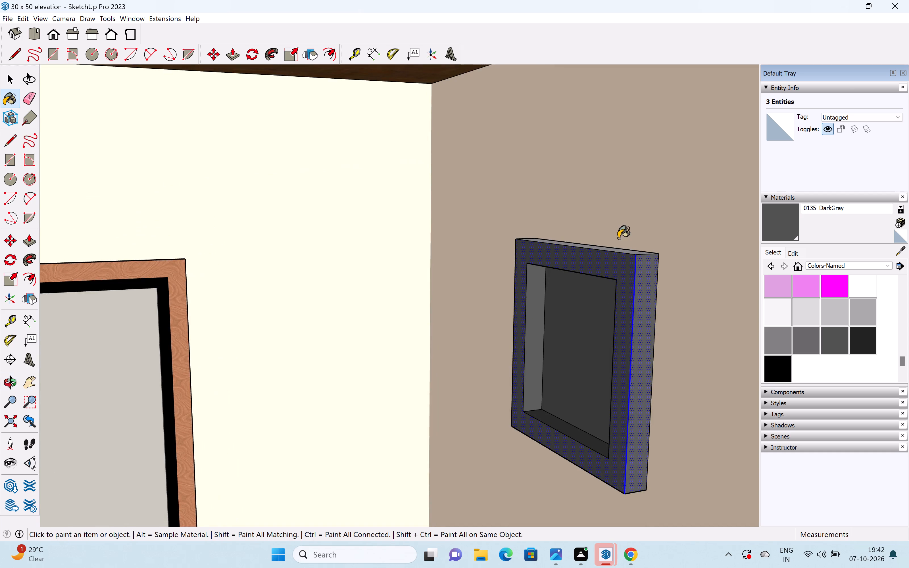
pyautogui.scroll(4, 618, 256)
pyautogui.click(622, 245)
pyautogui.click(618, 247)
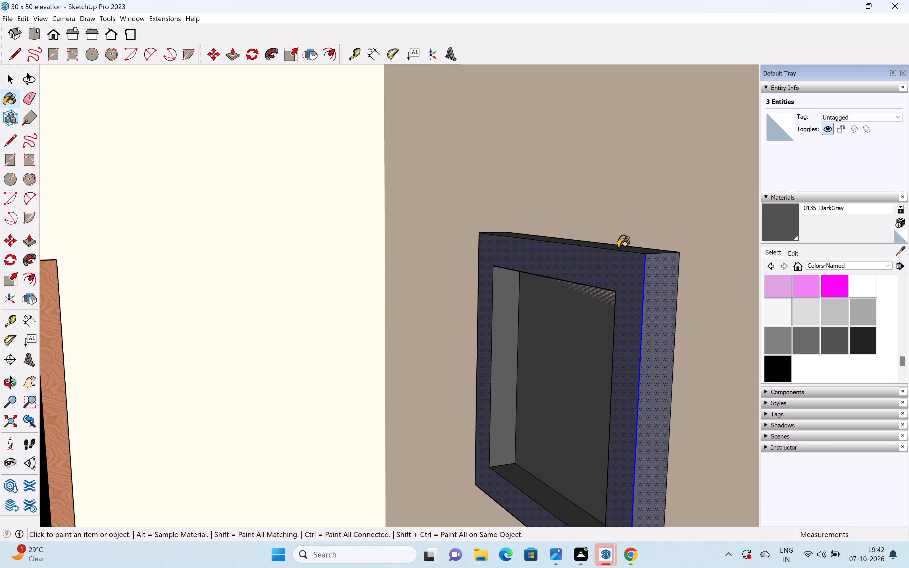
# Examine the dark gray side-wall frame in the context of the whole front elevation.
pyautogui.scroll(-12, 617, 250)
pyautogui.press('space')
pyautogui.scroll(-8, 572, 283)
pyautogui.scroll(-13, 575, 422)
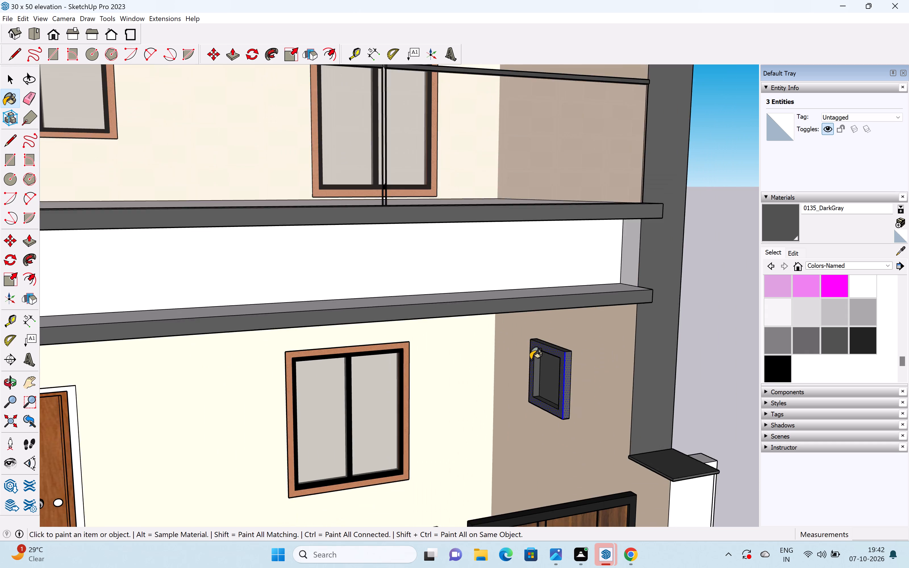
pyautogui.scroll(-6, 530, 360)
pyautogui.press('space')
pyautogui.click(665, 366)
pyautogui.scroll(-12, 623, 356)
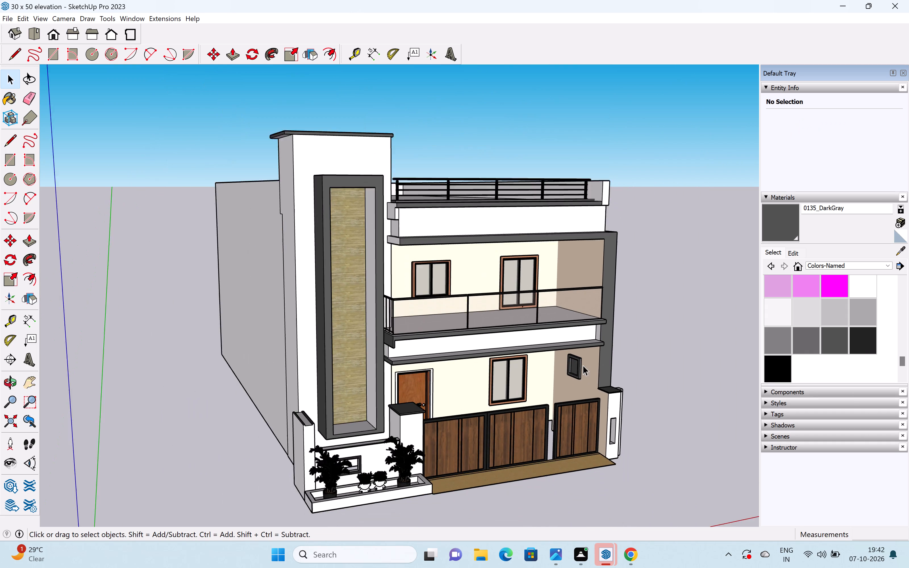
pyautogui.scroll(-1, 583, 365)
pyautogui.moveTo(582, 379); pyautogui.dragTo(523, 390, button='middle')
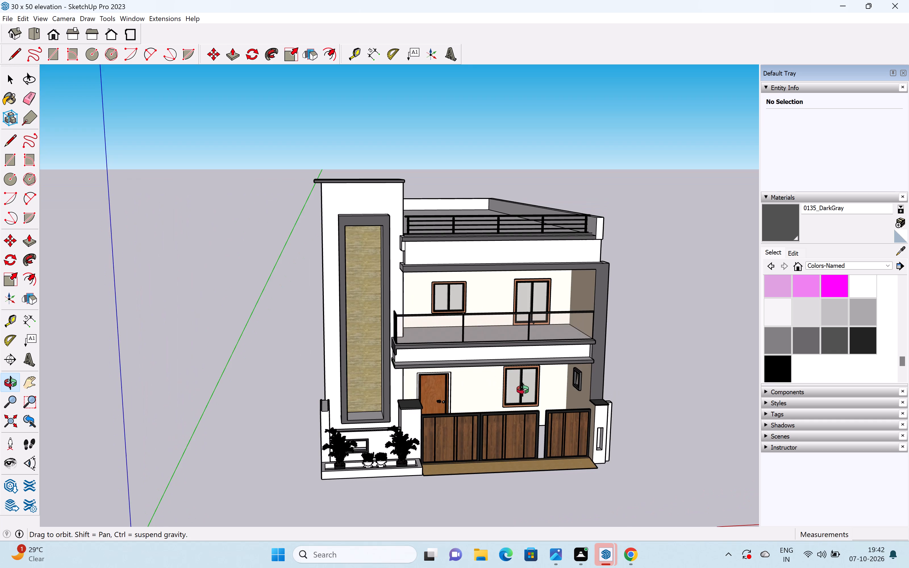
# Save the model as 30 x 50 elevation in the Desktop FUJI folder, replacing the existing file of that name.
pyautogui.moveTo(523, 390); pyautogui.dragTo(456, 416, button='middle')
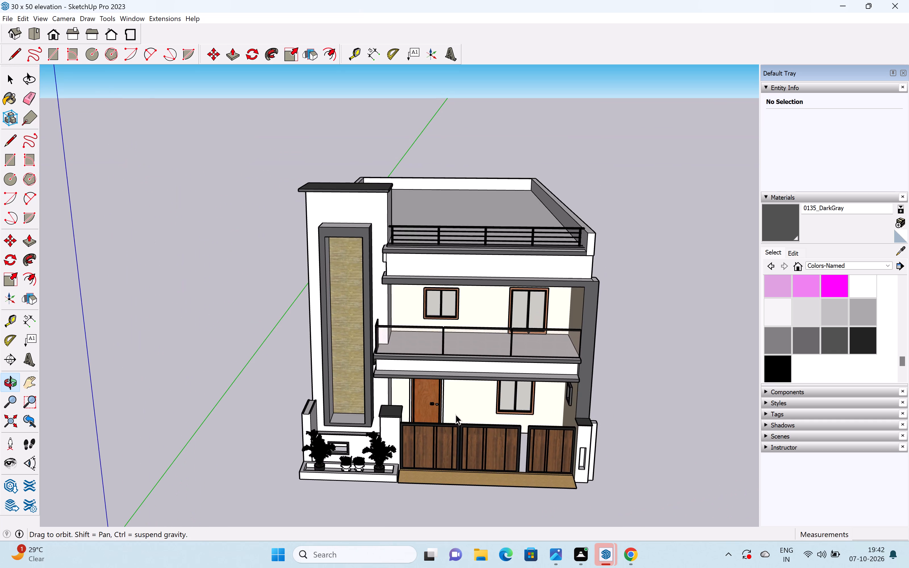
pyautogui.scroll(-7, 478, 401)
pyautogui.moveTo(486, 403); pyautogui.dragTo(501, 349, button='middle')
pyautogui.scroll(1, 501, 349)
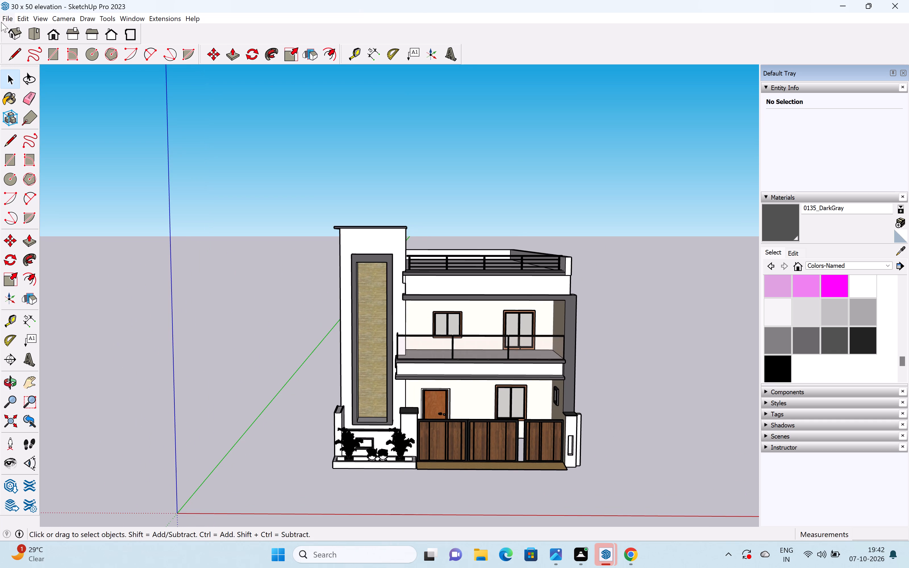
pyautogui.click(4, 17)
pyautogui.click(37, 78)
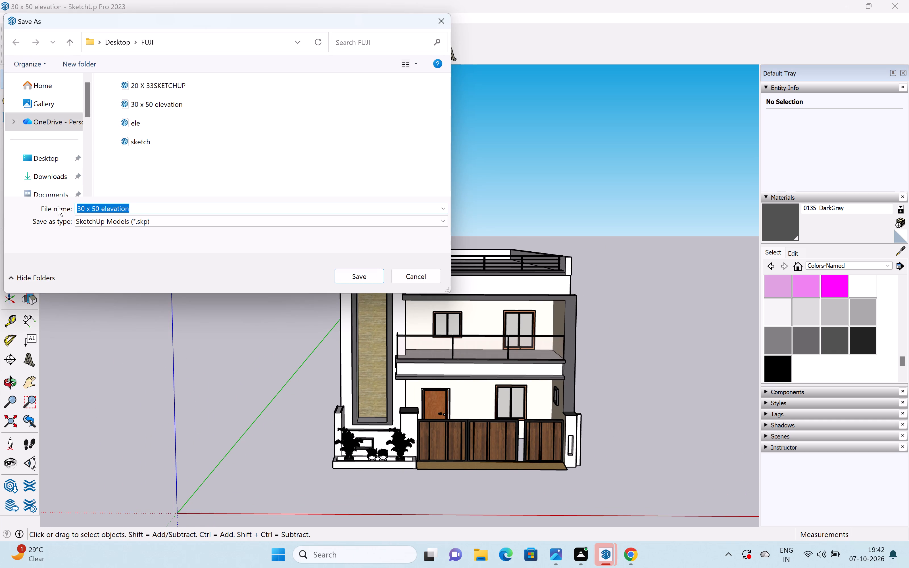
pyautogui.scroll(-3, 53, 163)
pyautogui.click(57, 126)
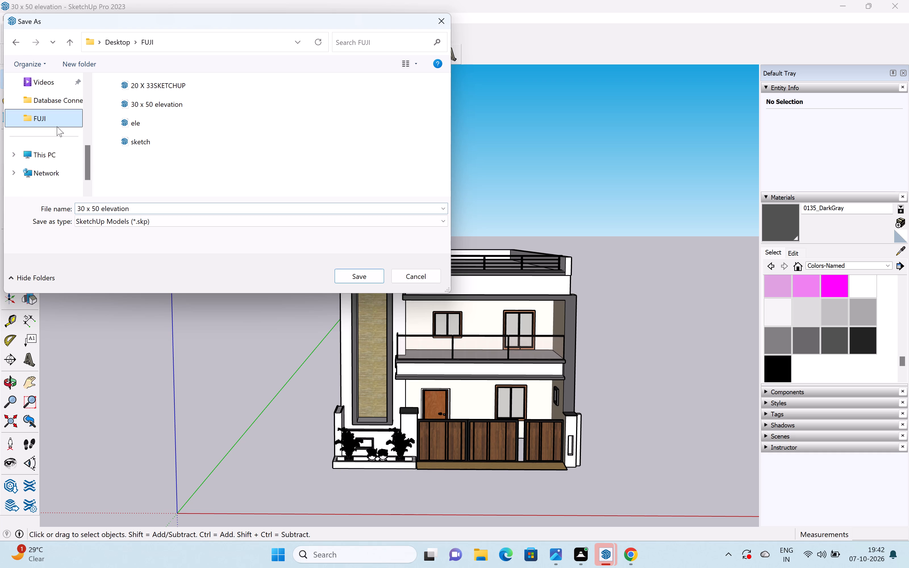
pyautogui.click(347, 276)
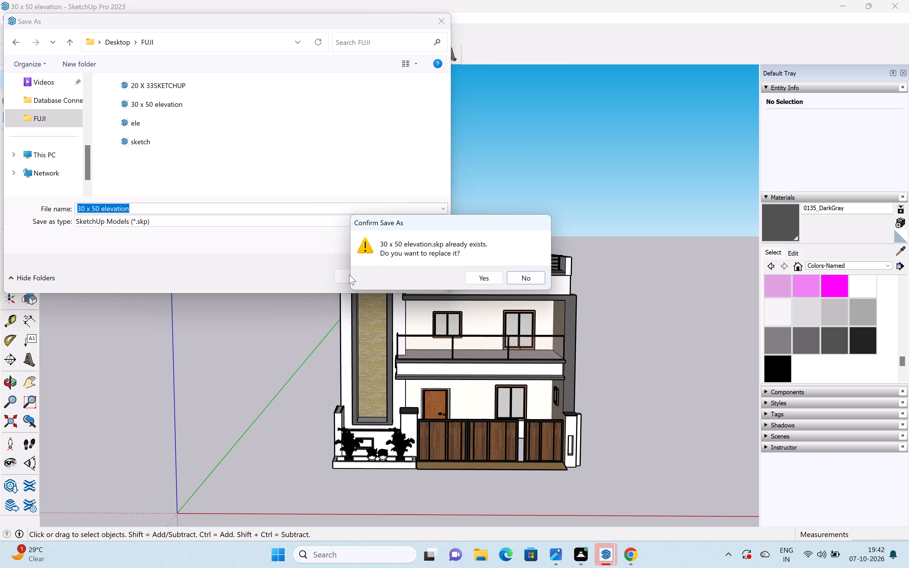
pyautogui.click(488, 281)
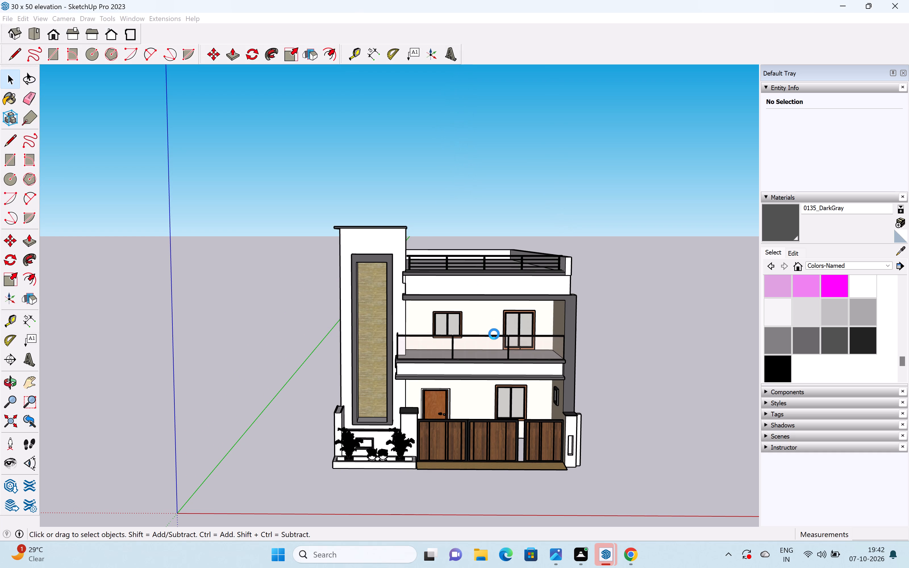
# Print the current view of the front elevation with Microsoft Print to PDF, using high accuracy HLR.
pyautogui.scroll(-2, 494, 334)
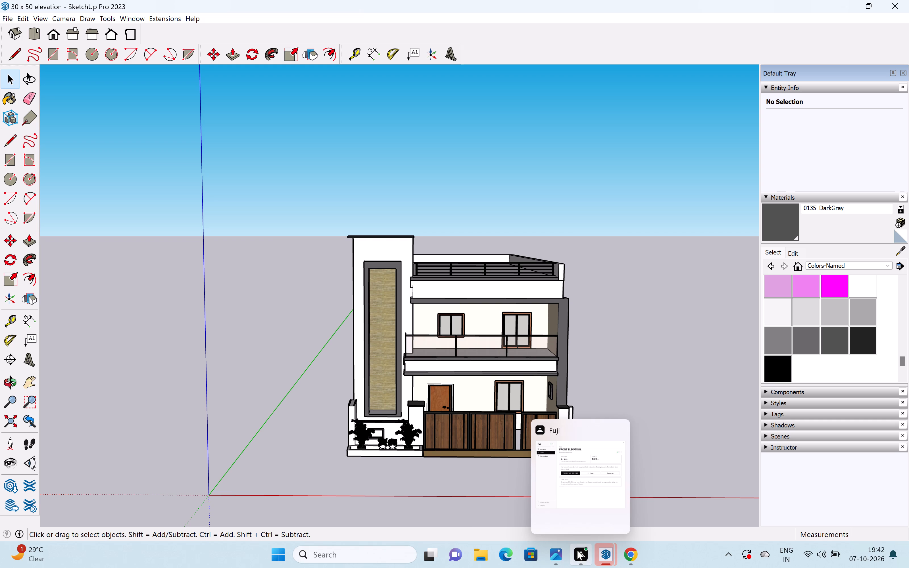
pyautogui.click(3, 14)
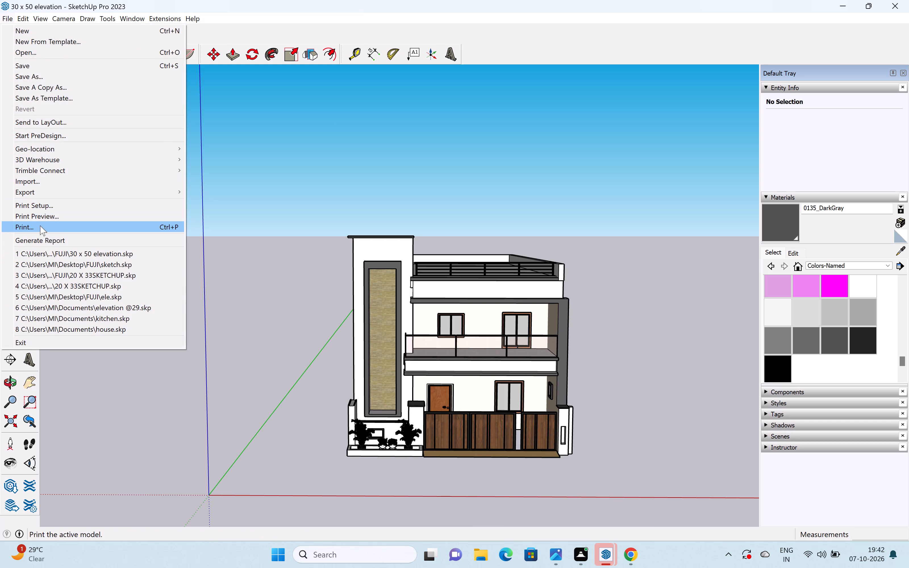
pyautogui.click(40, 225)
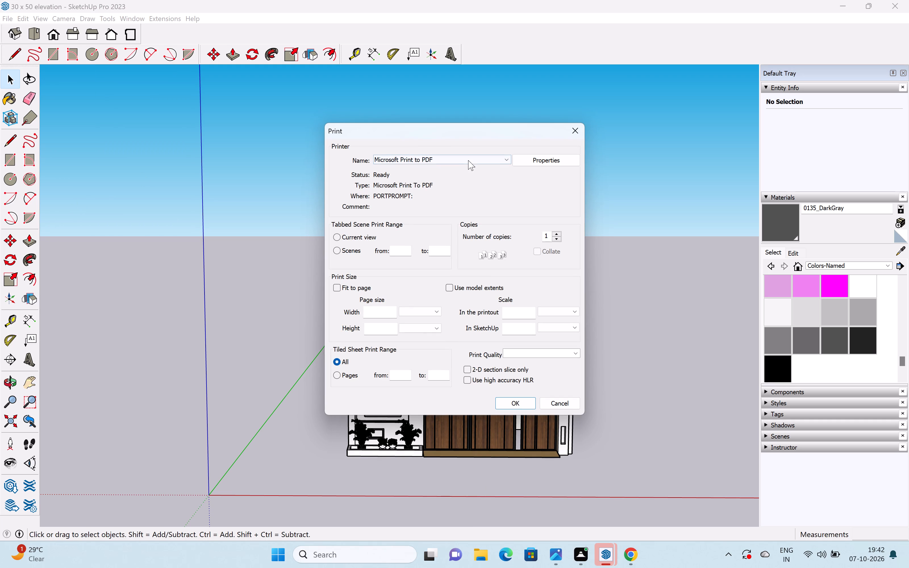
pyautogui.click(337, 237)
pyautogui.click(468, 380)
pyautogui.click(509, 405)
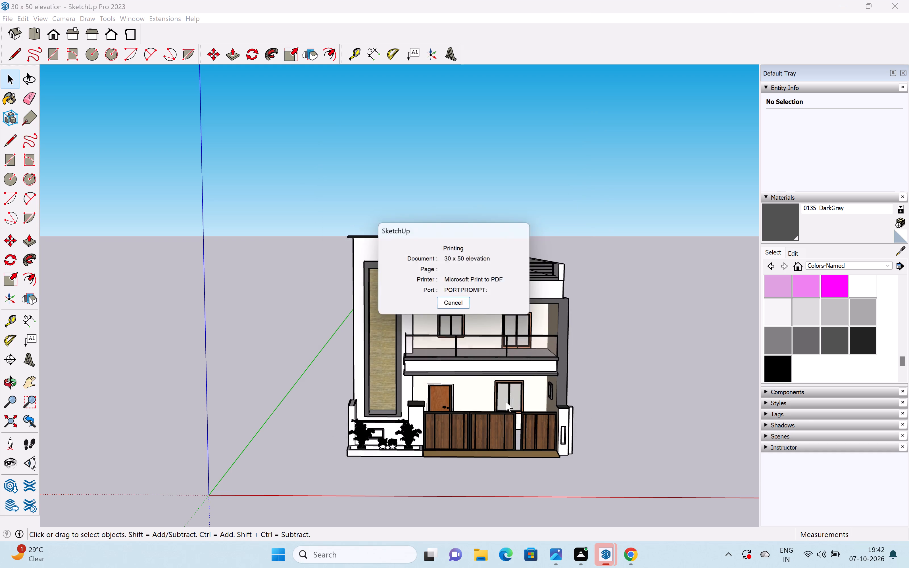
# Save the print output as a PDF document named 30 x 50pdf in the Desktop FUJI folder.
pyautogui.click(481, 429)
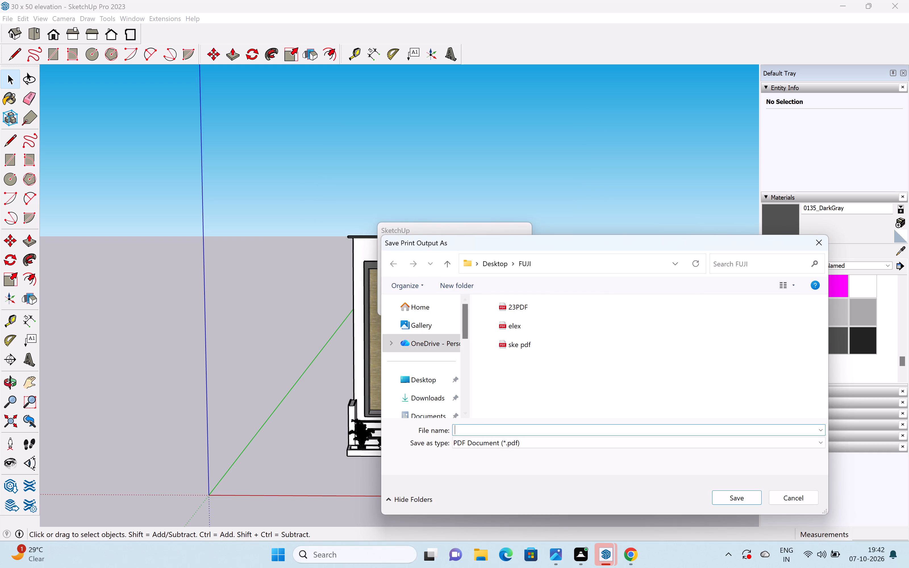
pyautogui.write('30 x')
pyautogui.press('space')
pyautogui.write('50')
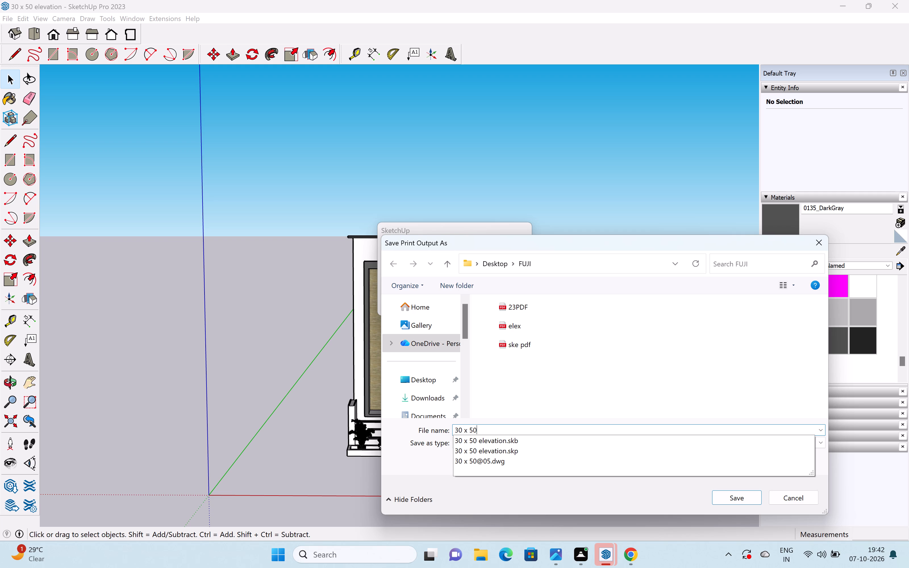
pyautogui.write('pdf')
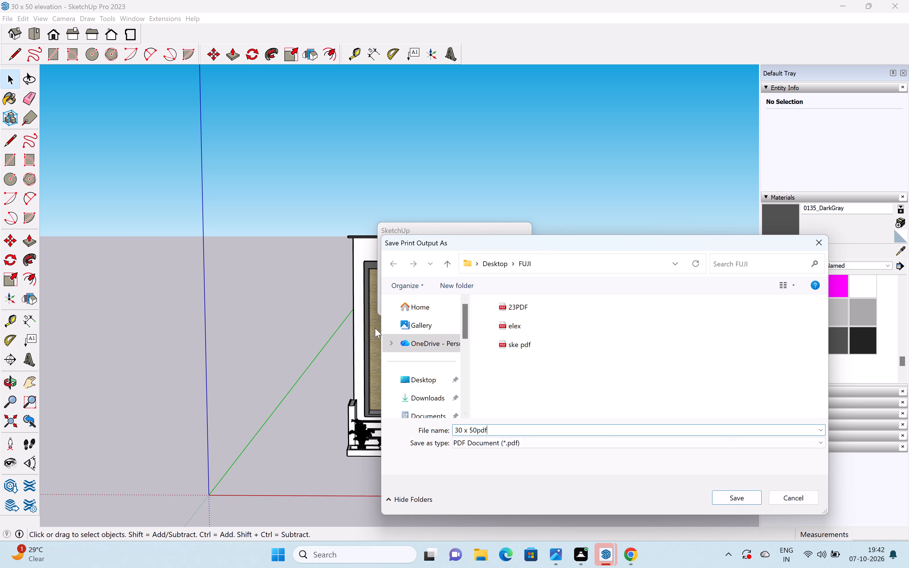
pyautogui.scroll(-6, 378, 333)
pyautogui.click(419, 320)
pyautogui.click(747, 500)
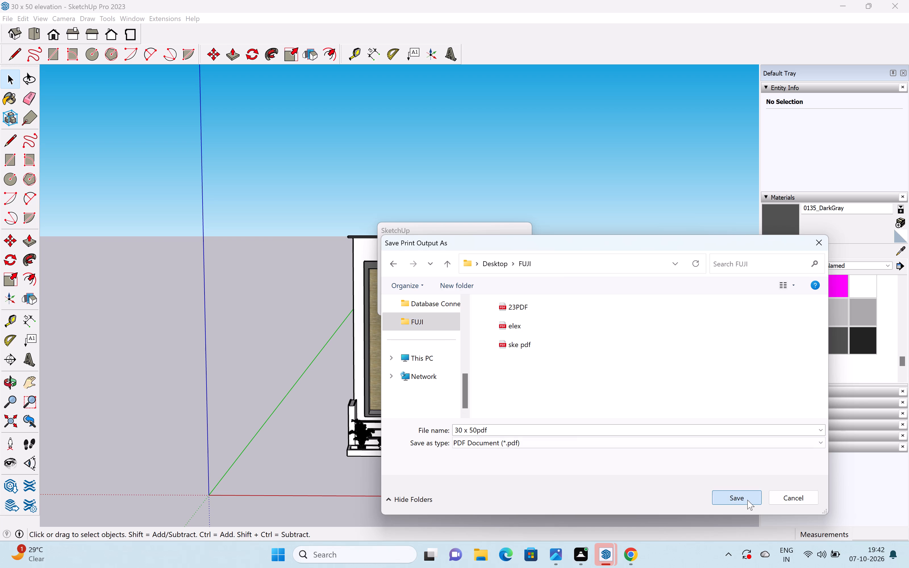